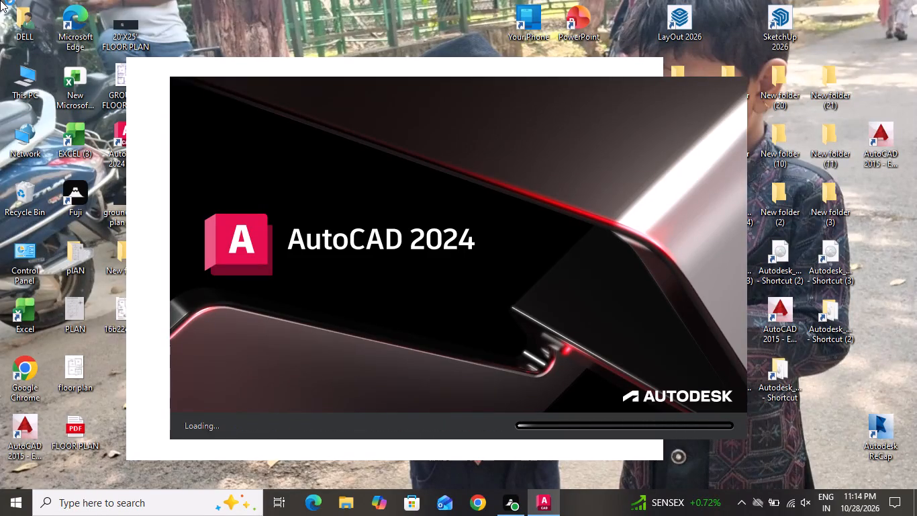
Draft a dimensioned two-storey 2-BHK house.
Create a new blank drawing.
right_click(0, 0)
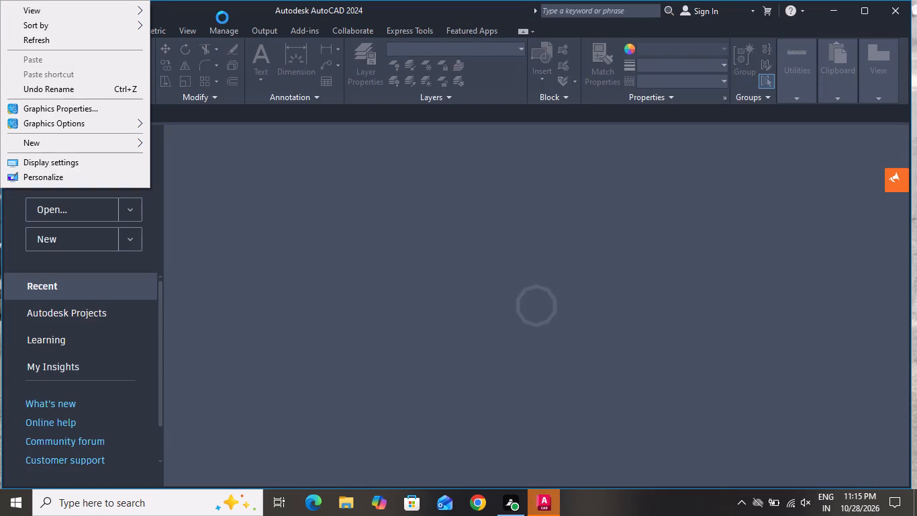
left_click(100, 241)
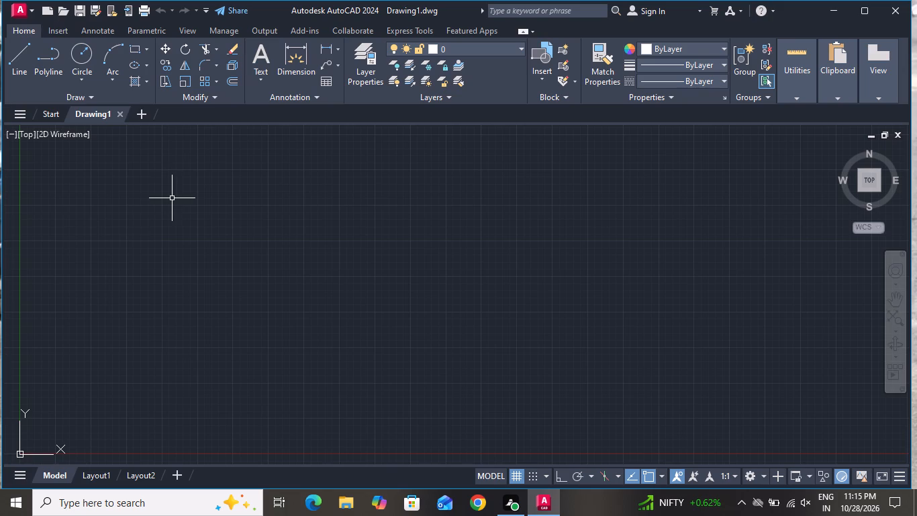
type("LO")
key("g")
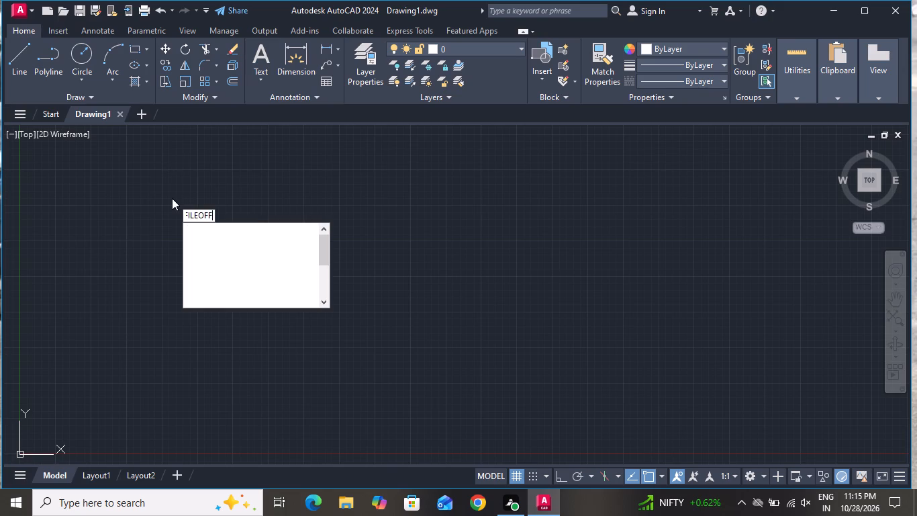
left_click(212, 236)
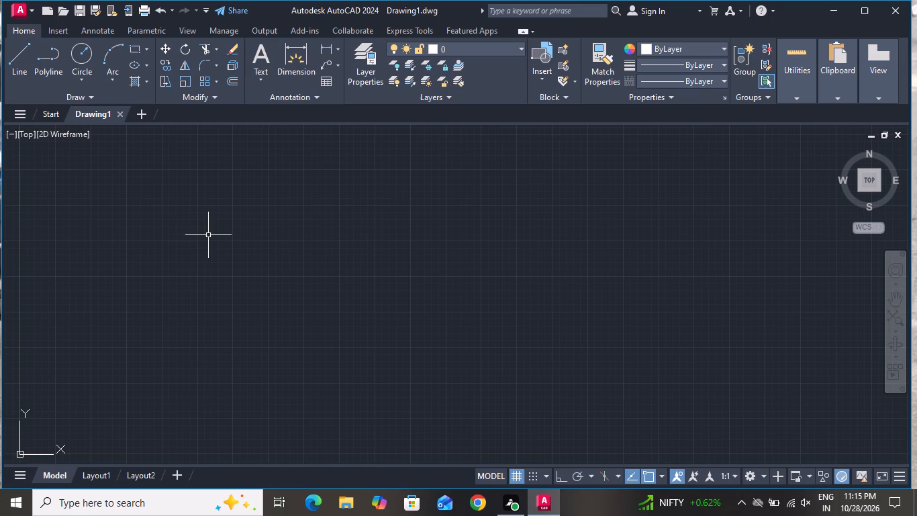
Configure the drawing units to Engineering length type with 0'-0" precision.
type("UN")
key("space")
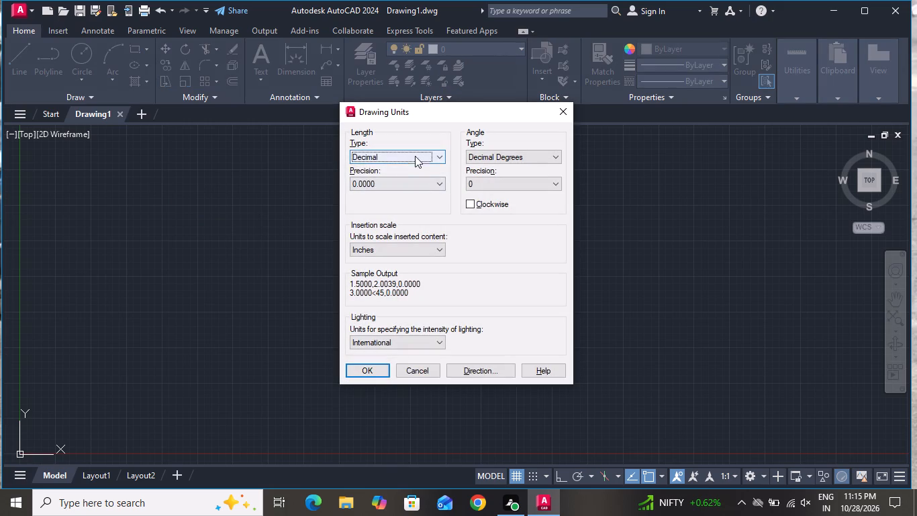
left_click(416, 155)
left_click(416, 185)
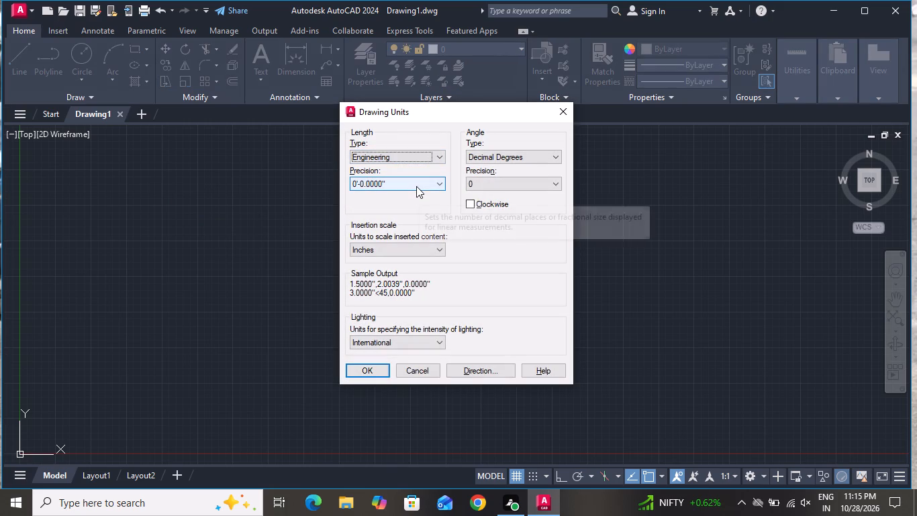
left_click(413, 187)
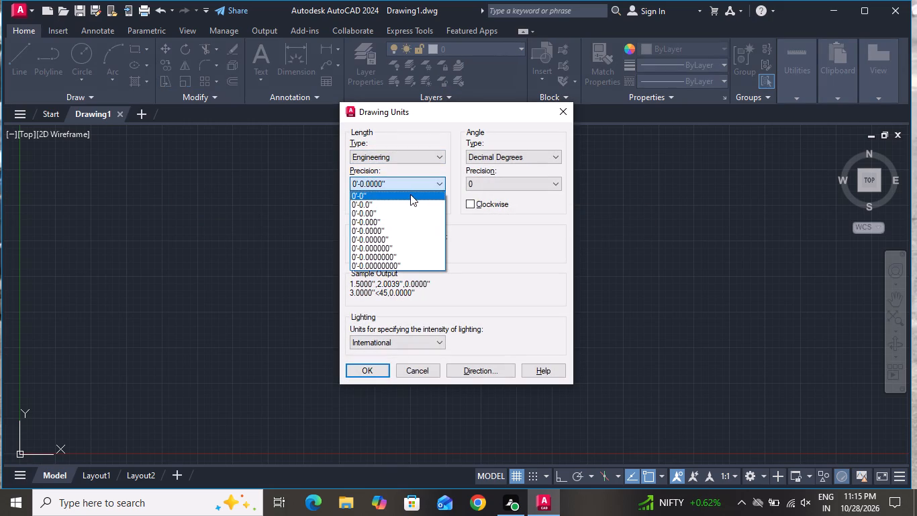
left_click(410, 194)
left_click(387, 374)
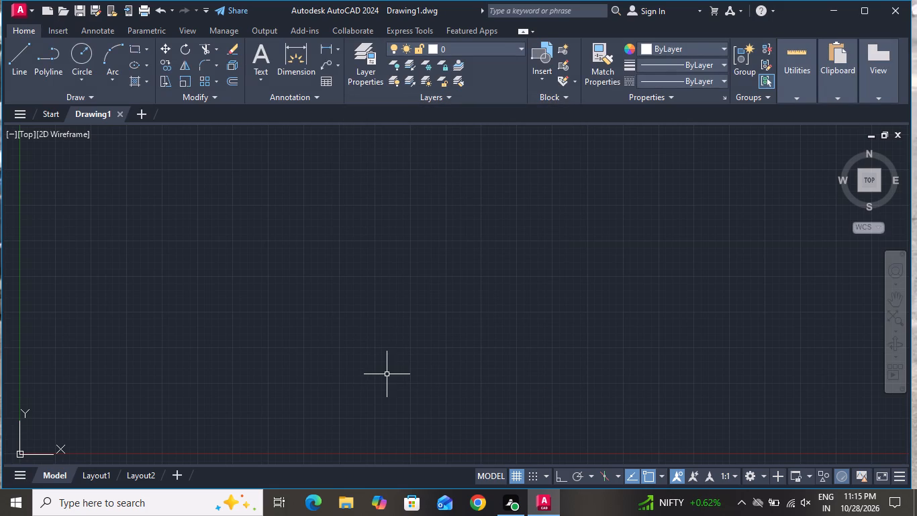
Modify the Standard dimension style's primary units to Engineering format with 0'-0" precision.
type("D")
key("space")
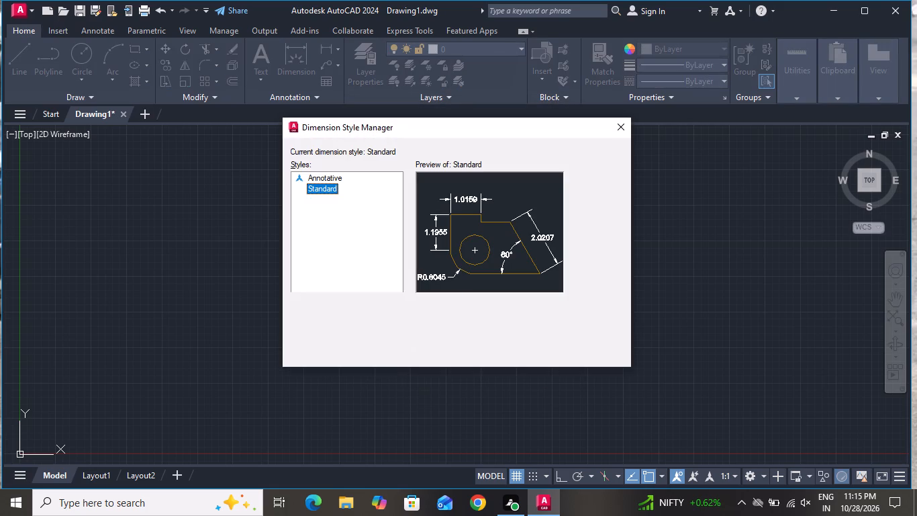
left_click(620, 216)
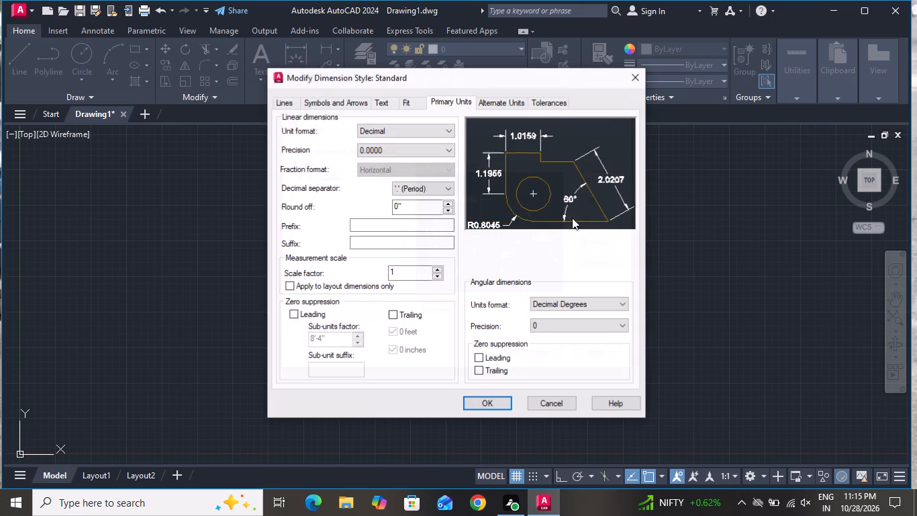
left_click(392, 129)
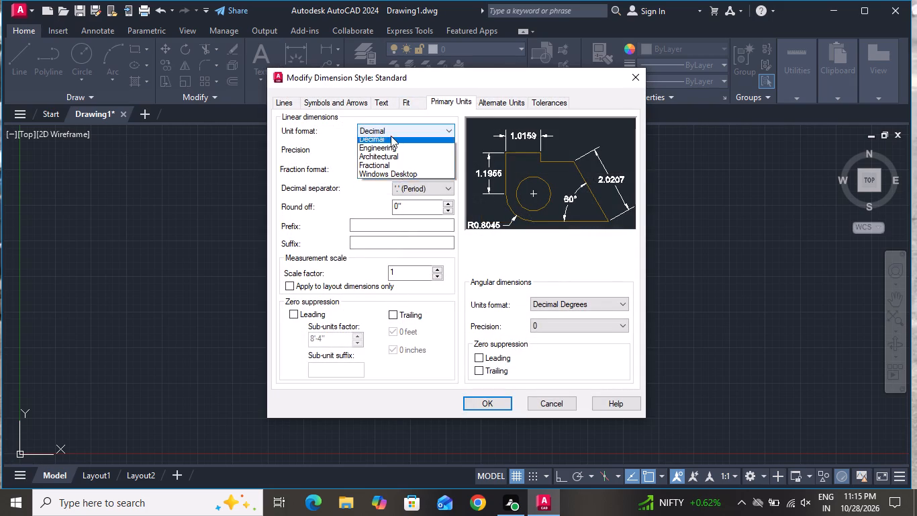
left_click(397, 159)
left_click(401, 153)
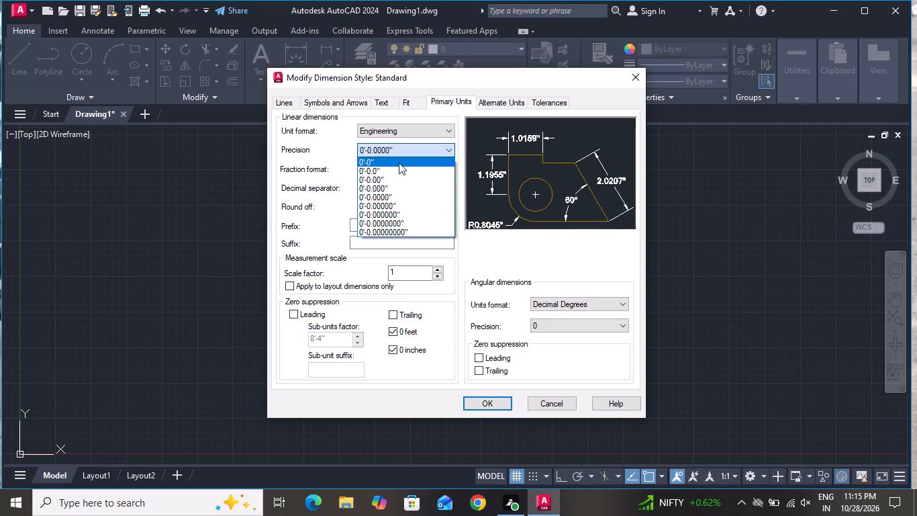
left_click(399, 163)
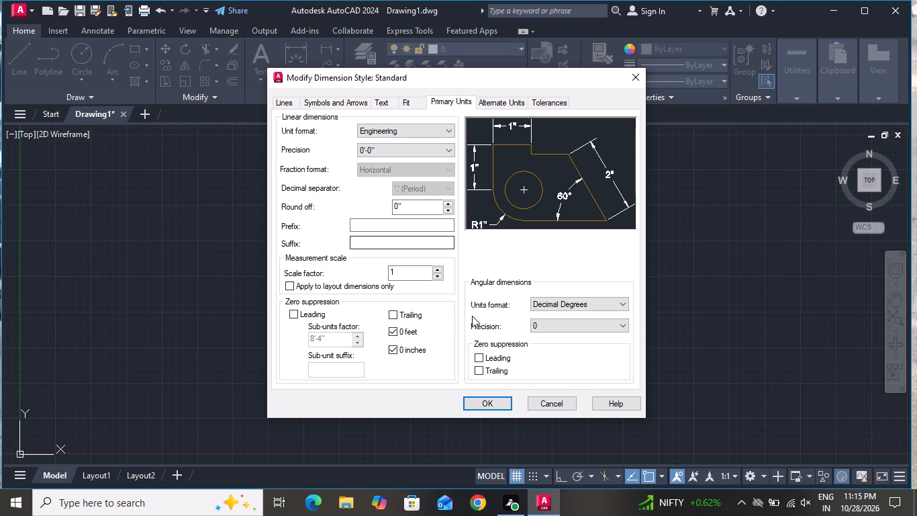
Set the Standard dimension style's text height to 2'-6.18".
left_click(391, 109)
left_click(387, 103)
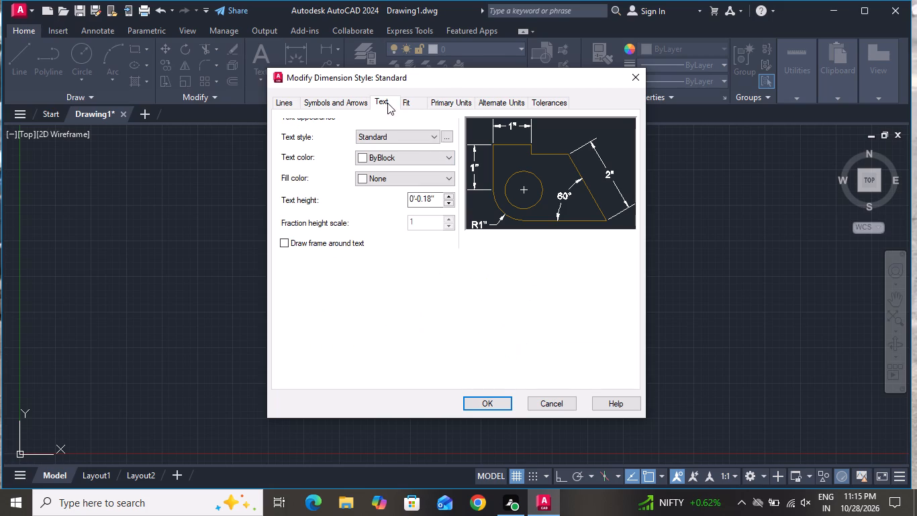
left_click(452, 195)
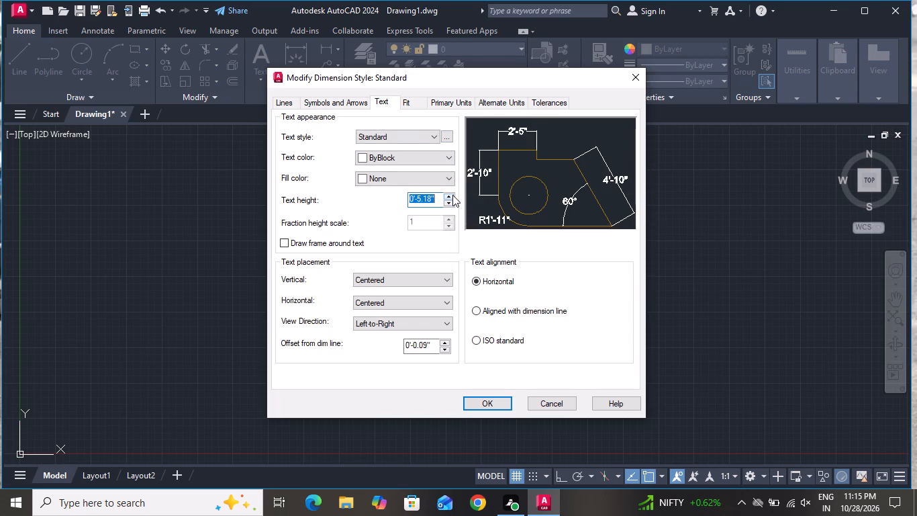
left_click(452, 195)
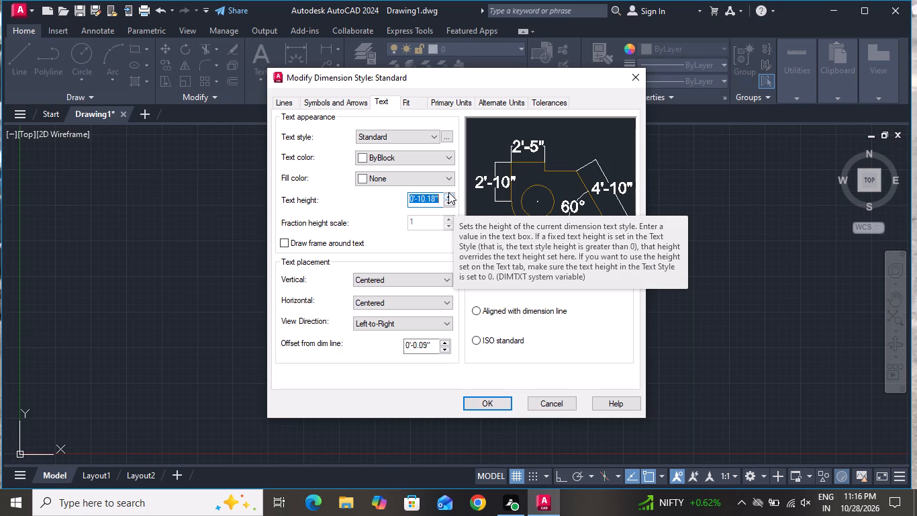
left_click(448, 192)
left_click(448, 192)
left_click(448, 193)
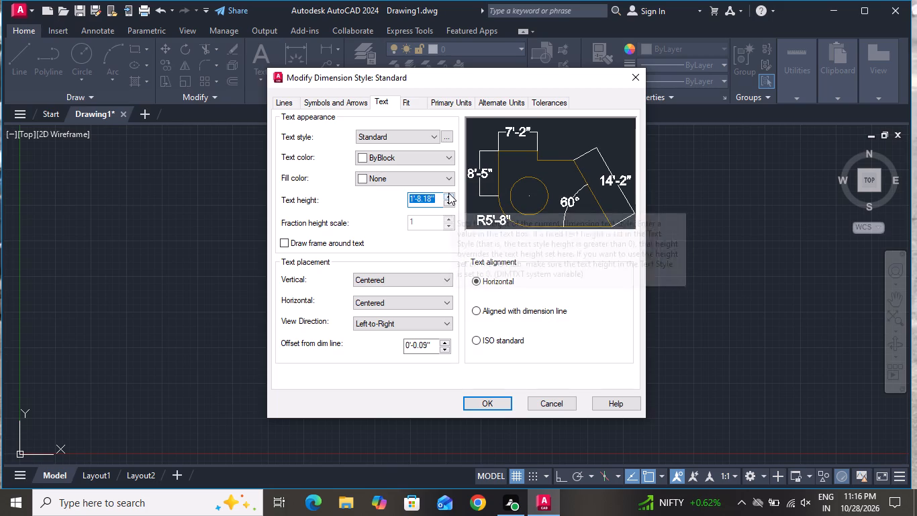
left_click(448, 193)
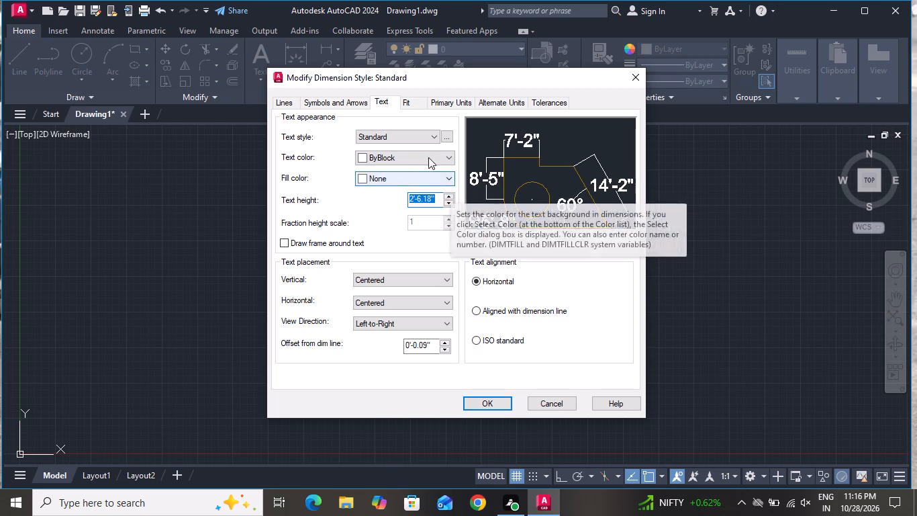
Set the Standard dimension style's arrow size to 2'-6.18" and apply the style modifications.
left_click(360, 103)
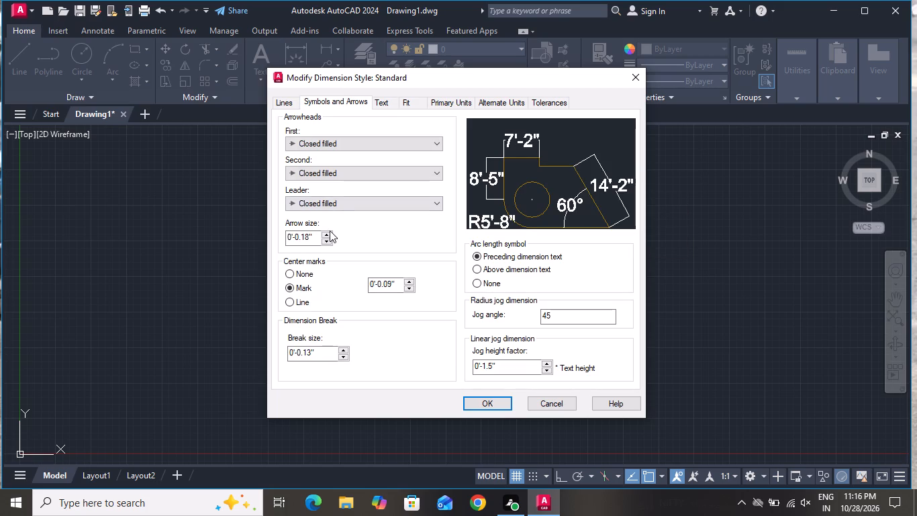
double_click(325, 232)
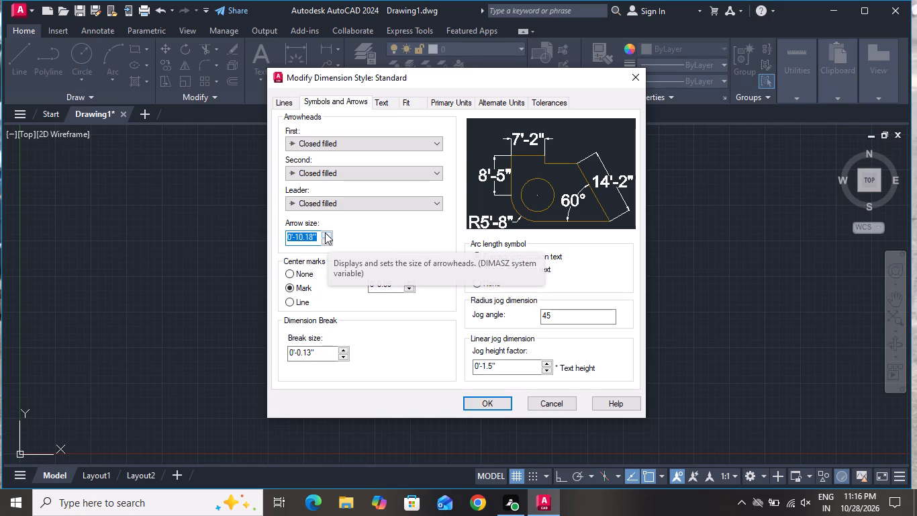
double_click(325, 232)
left_click(325, 232)
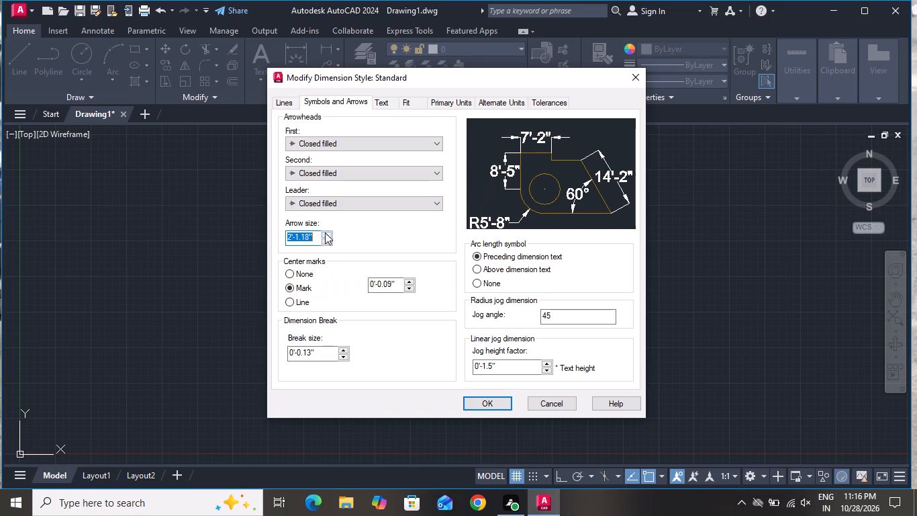
left_click(325, 232)
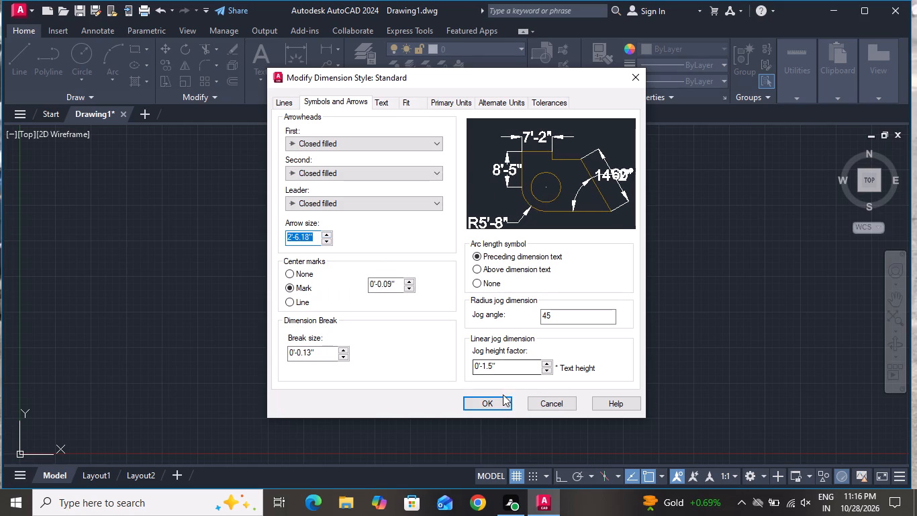
left_click(493, 399)
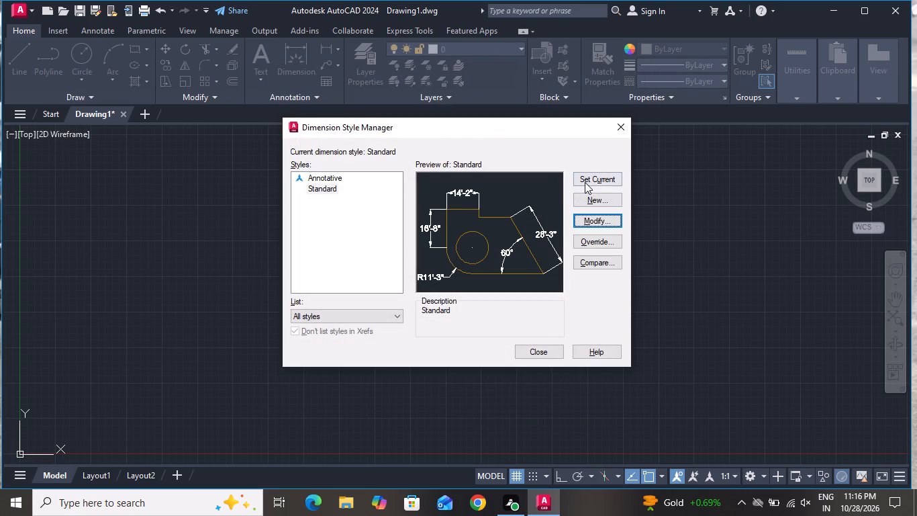
Make the Standard dimension style current and close the Dimension Style Manager.
left_click(586, 179)
left_click(547, 351)
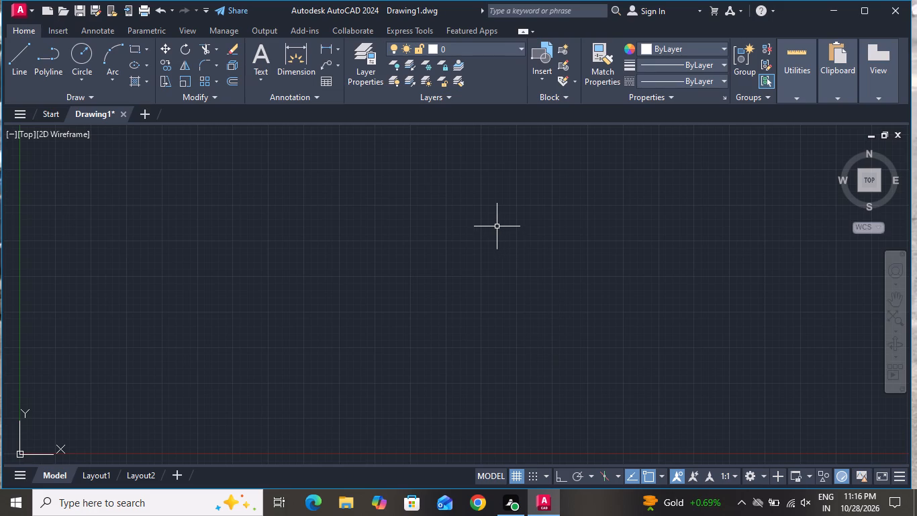
Start the Line command and turn on Ortho mode.
left_click(18, 49)
left_click(560, 474)
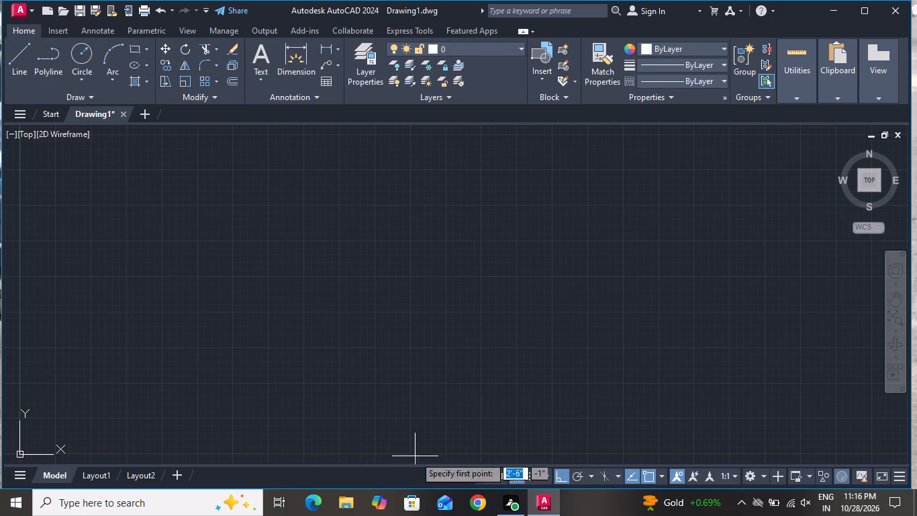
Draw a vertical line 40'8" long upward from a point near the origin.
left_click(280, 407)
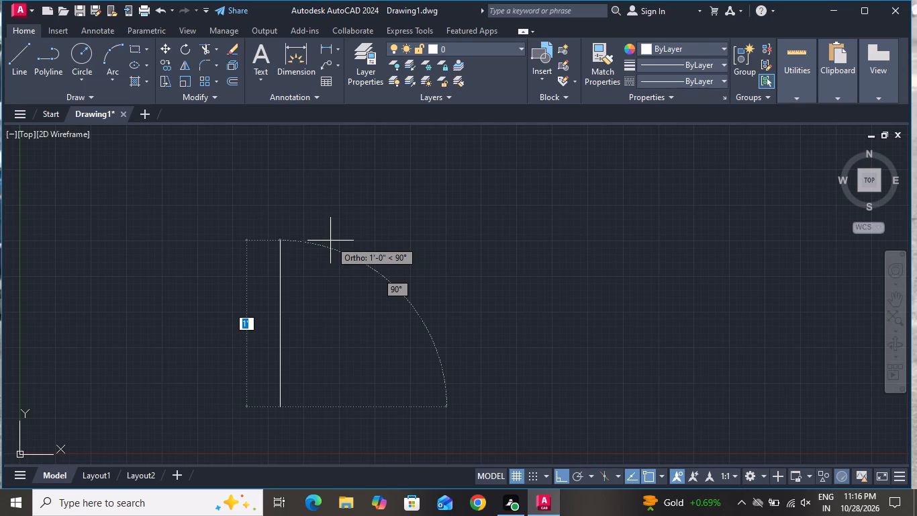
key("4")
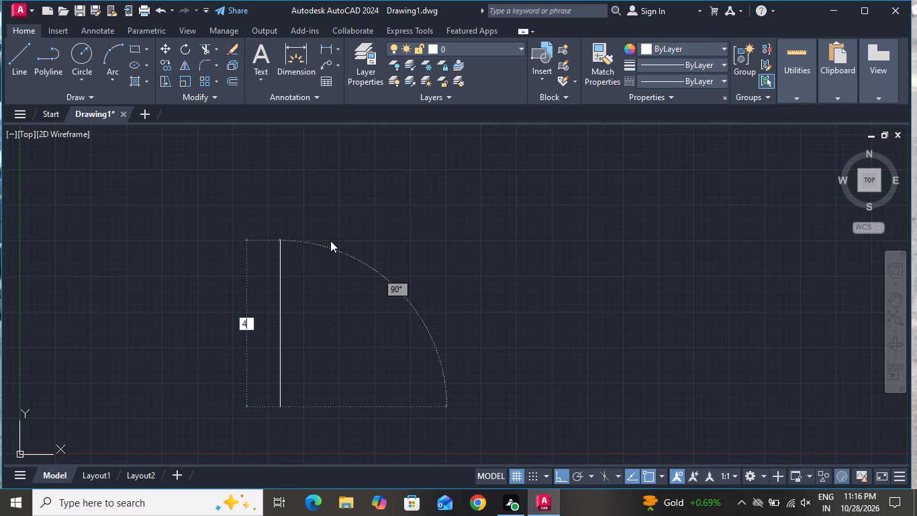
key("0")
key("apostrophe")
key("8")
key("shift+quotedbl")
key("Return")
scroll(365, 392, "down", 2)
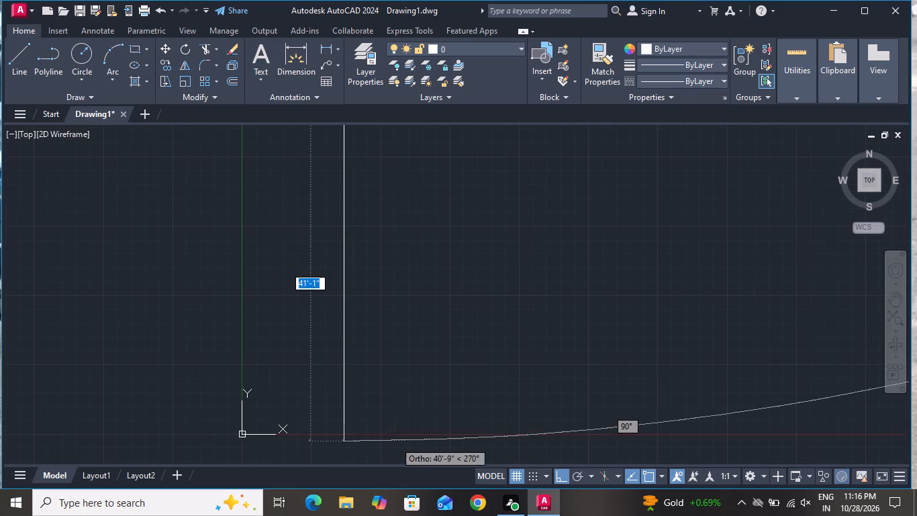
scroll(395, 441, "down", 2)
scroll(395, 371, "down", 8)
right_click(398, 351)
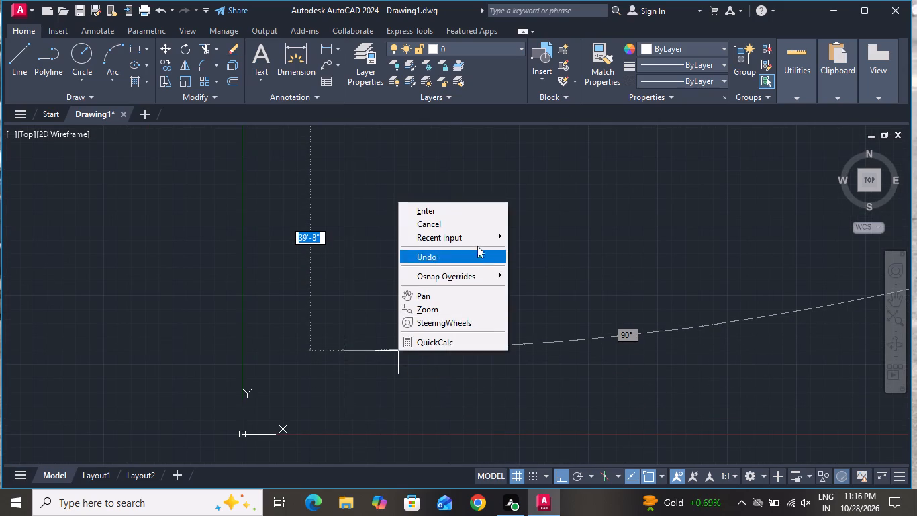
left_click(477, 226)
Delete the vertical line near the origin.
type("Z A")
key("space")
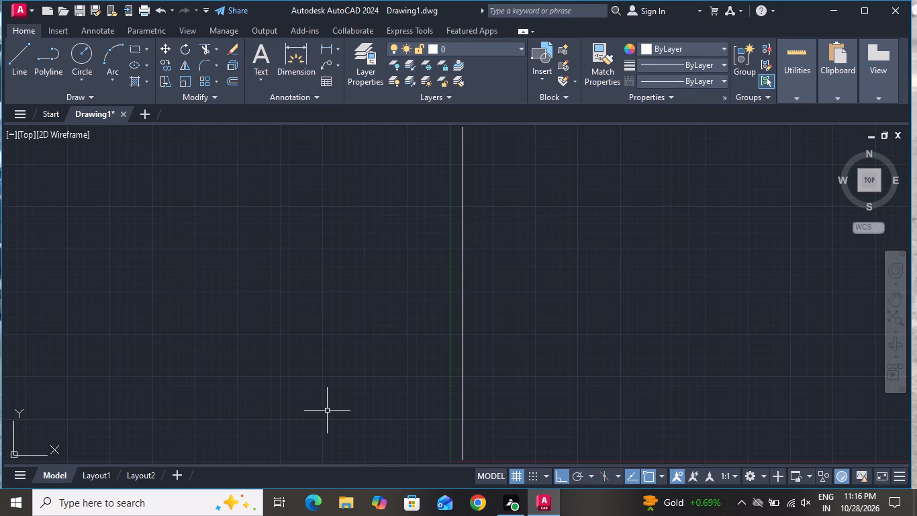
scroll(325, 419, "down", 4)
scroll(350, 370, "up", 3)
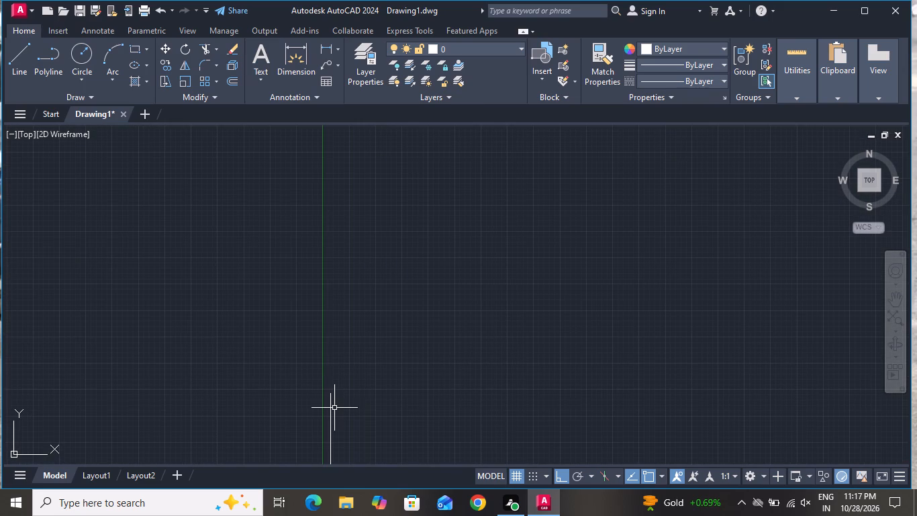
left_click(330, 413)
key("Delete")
Draw a vertical line segment 40'8" long upward from a start point in an empty area of model space.
scroll(233, 433, "down", 4)
scroll(751, 245, "up", 3)
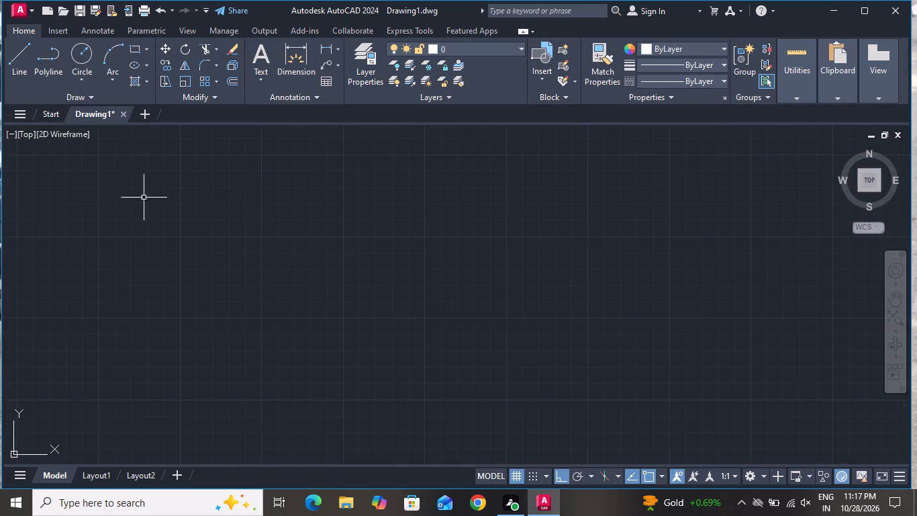
left_click(25, 66)
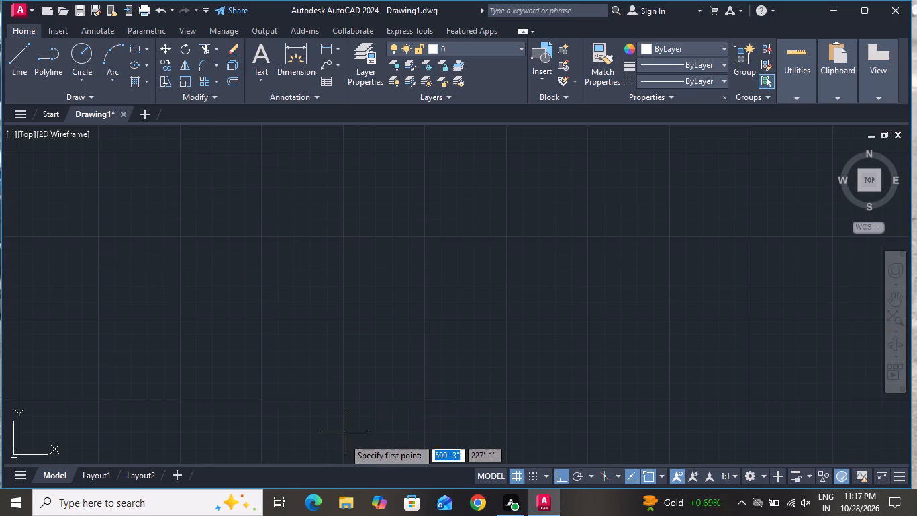
left_click(344, 442)
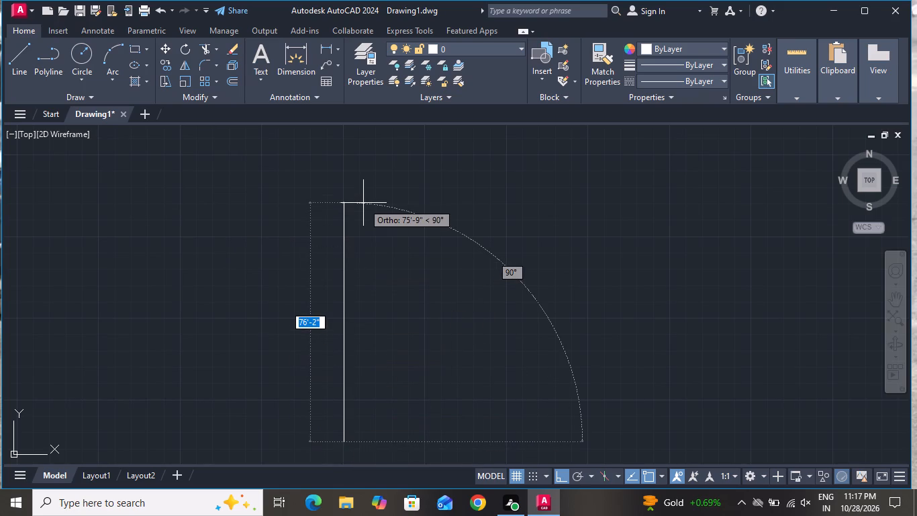
type("40'")
key("8")
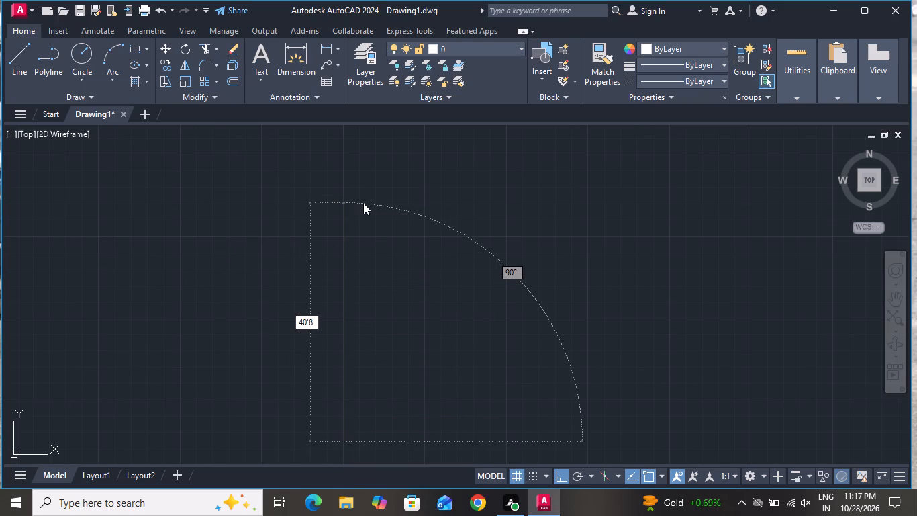
key("shift+quotedbl")
key("Return")
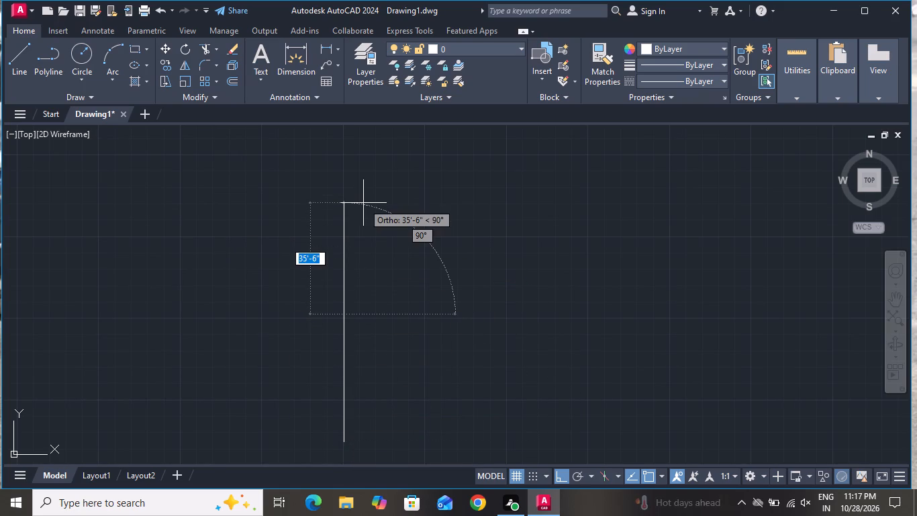
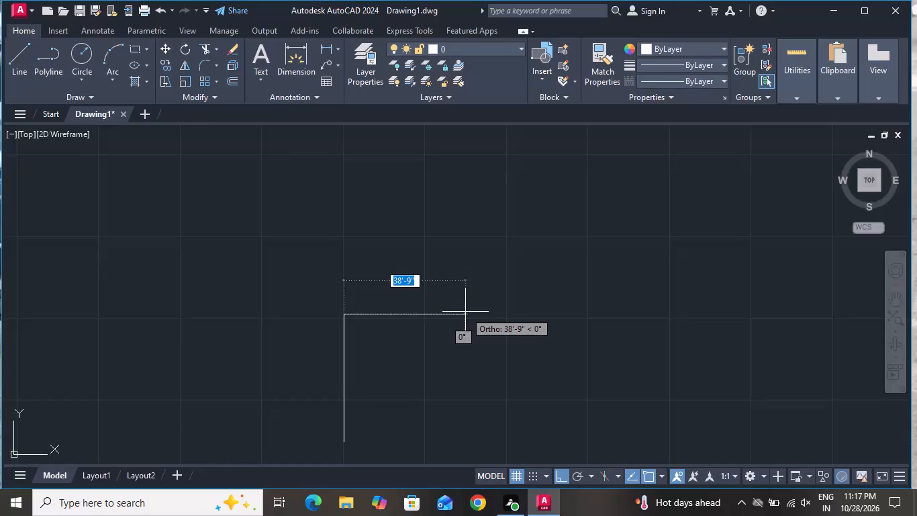
Complete the rectangular outline with line segments 22'0" to the right, 40'8" down and 22'0" back to the left.
type("22")
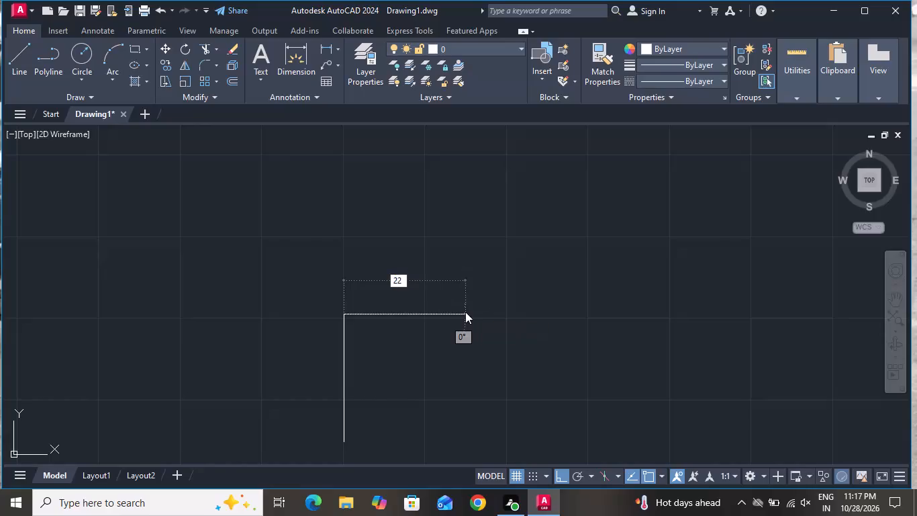
type("'0")
key("shift+quotedbl")
key("Return")
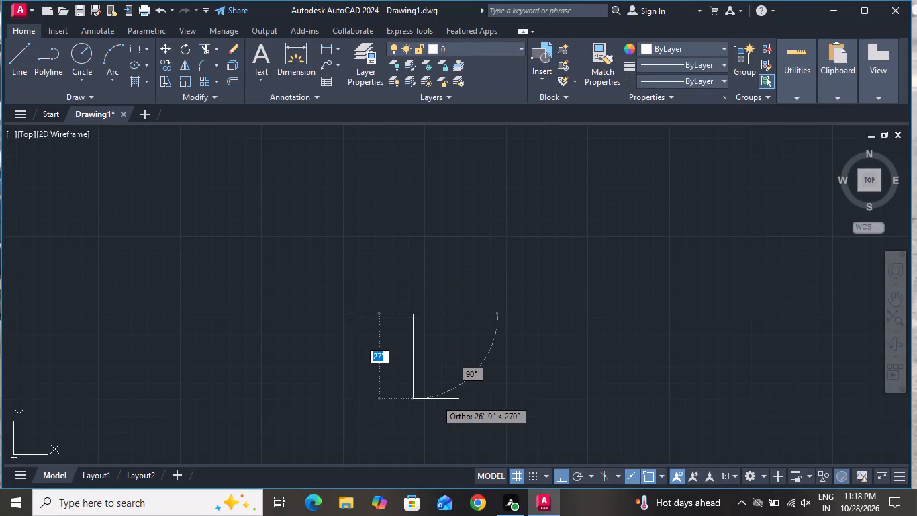
type("40'")
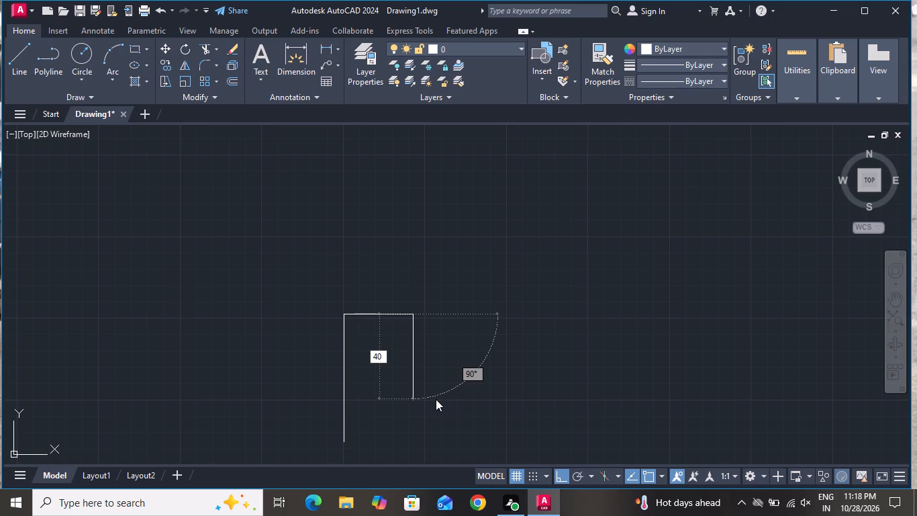
key("8")
key("shift+quotedbl")
key("Return")
scroll(370, 209, "down", 3)
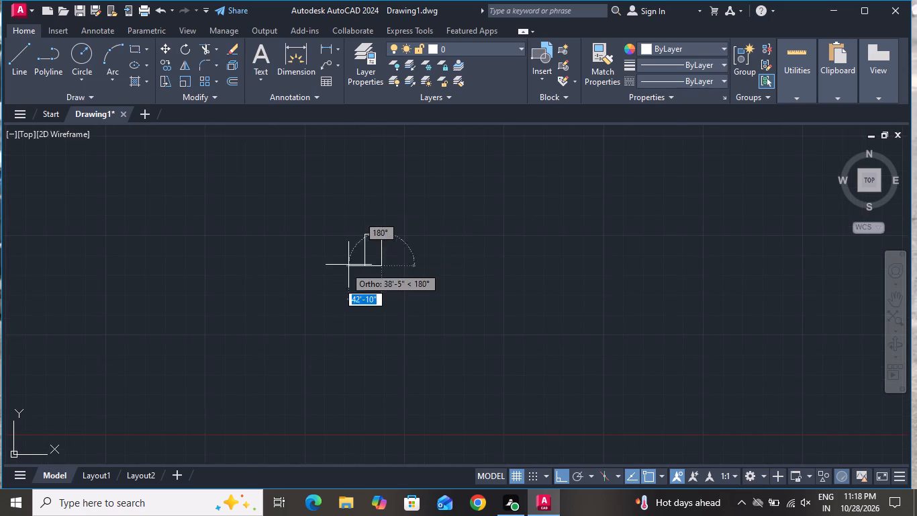
scroll(344, 267, "up", 3)
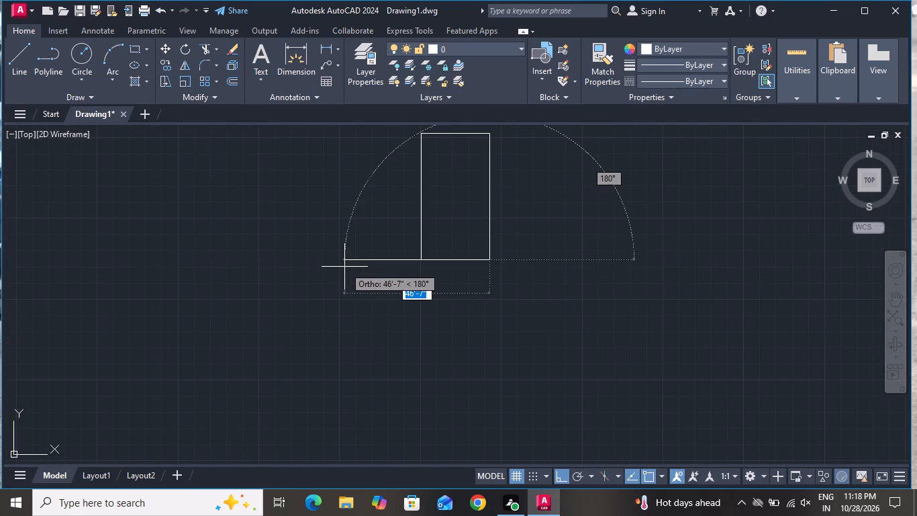
type("22")
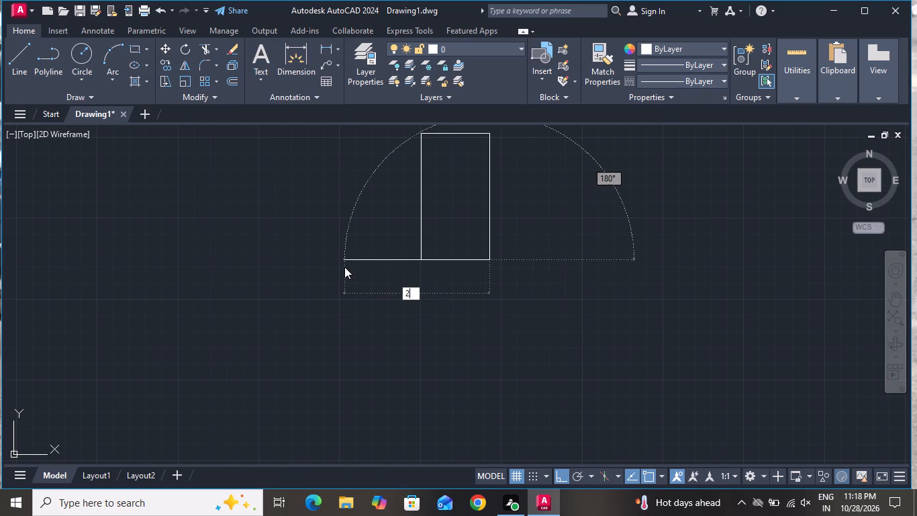
type("'0")
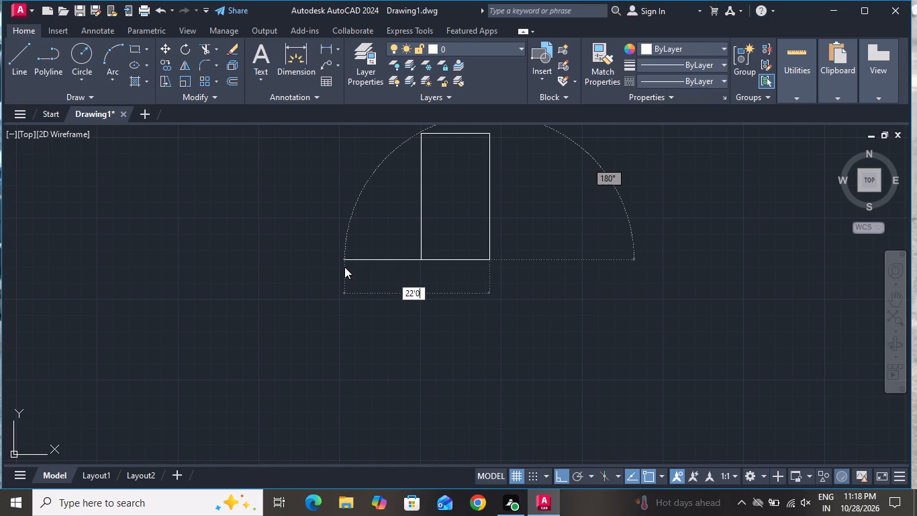
key("shift+quotedbl")
key("Return")
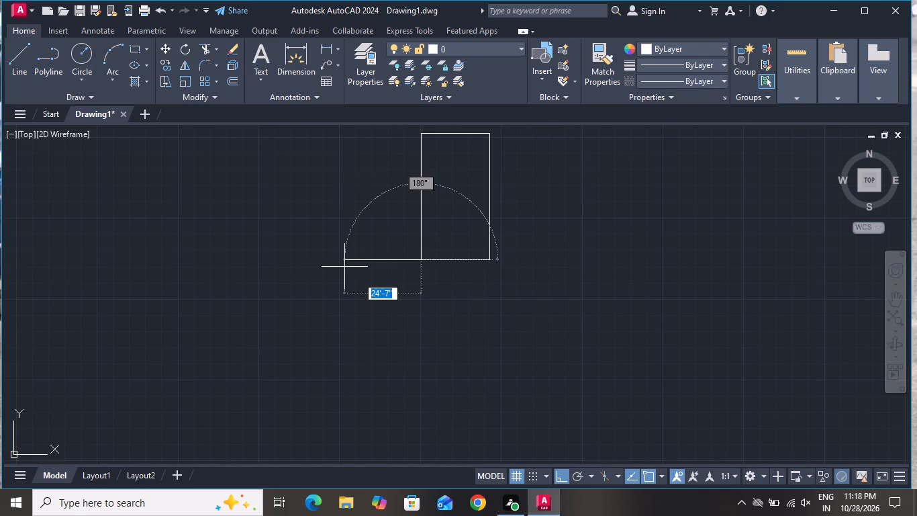
left_click(372, 287)
Offset all four sides of the rectangle 6" inward to form the wall thickness.
scroll(401, 294, "down", 1)
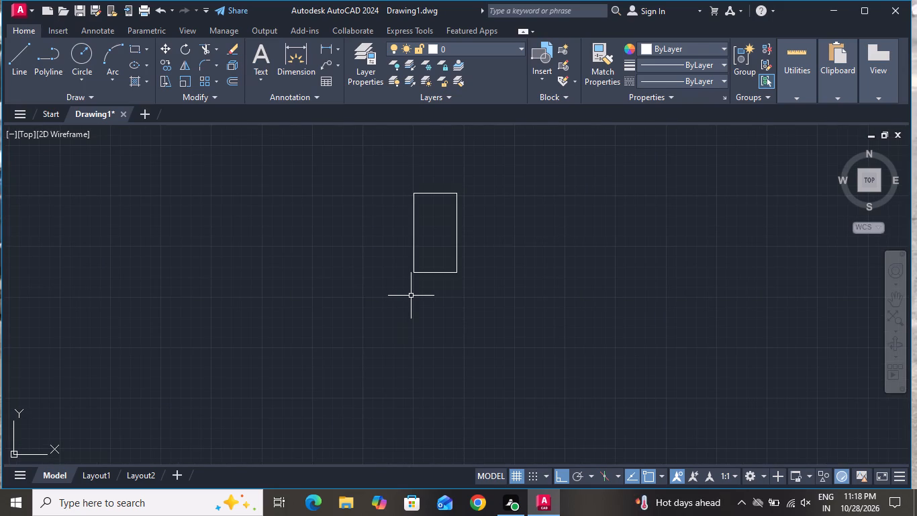
type("O")
key("space")
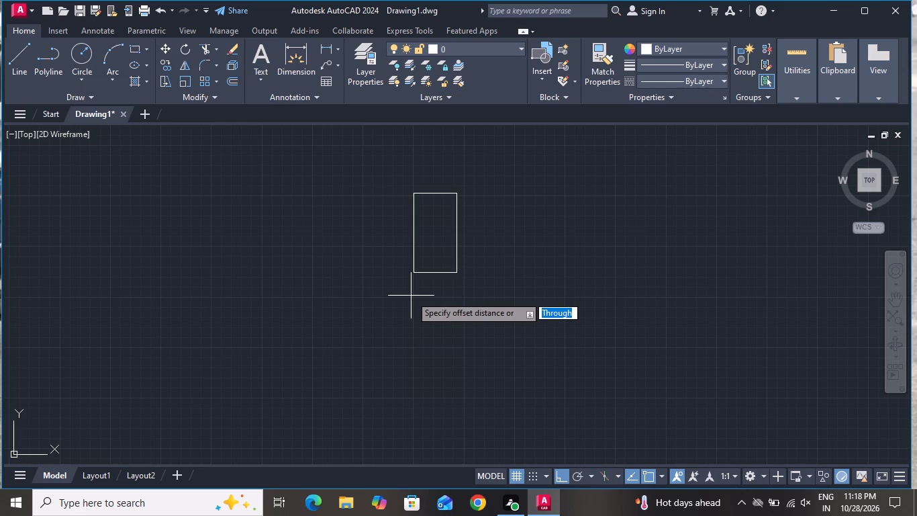
key("6")
key("shift+quotedbl")
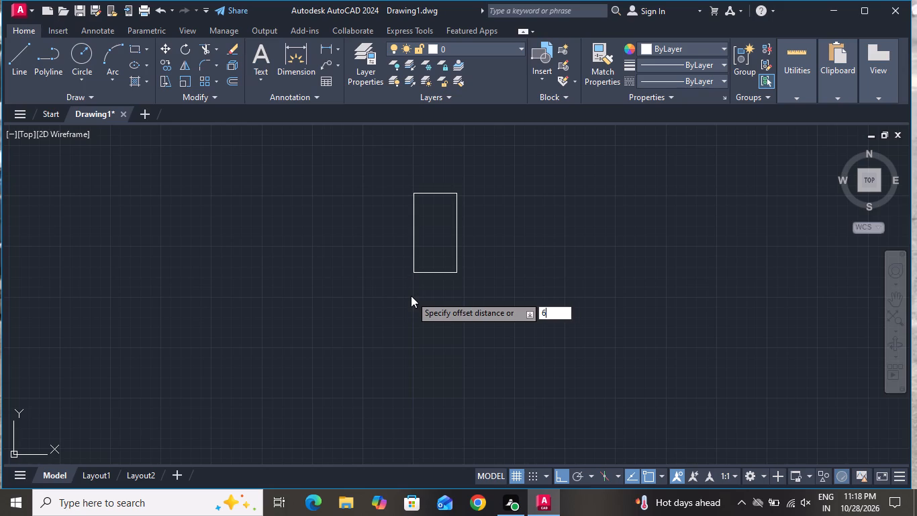
key("Return")
scroll(438, 185, "up", 1)
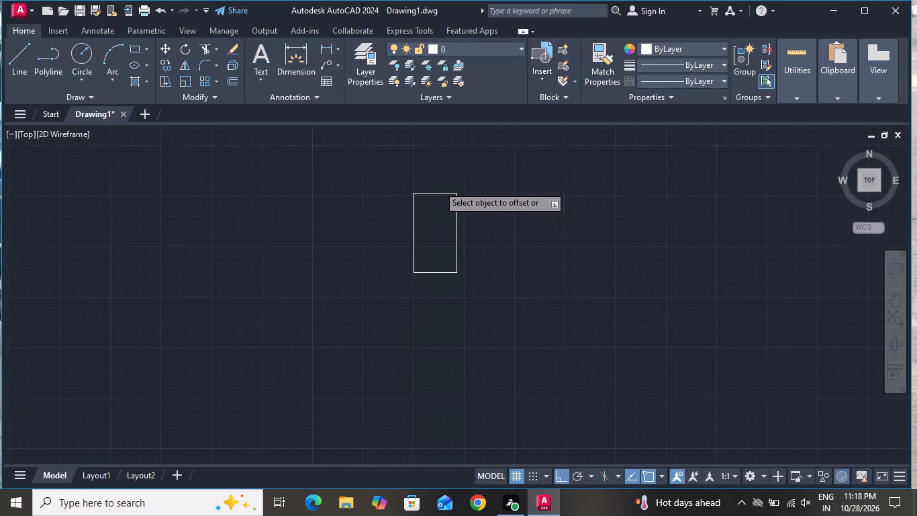
left_click(432, 198)
left_click(430, 229)
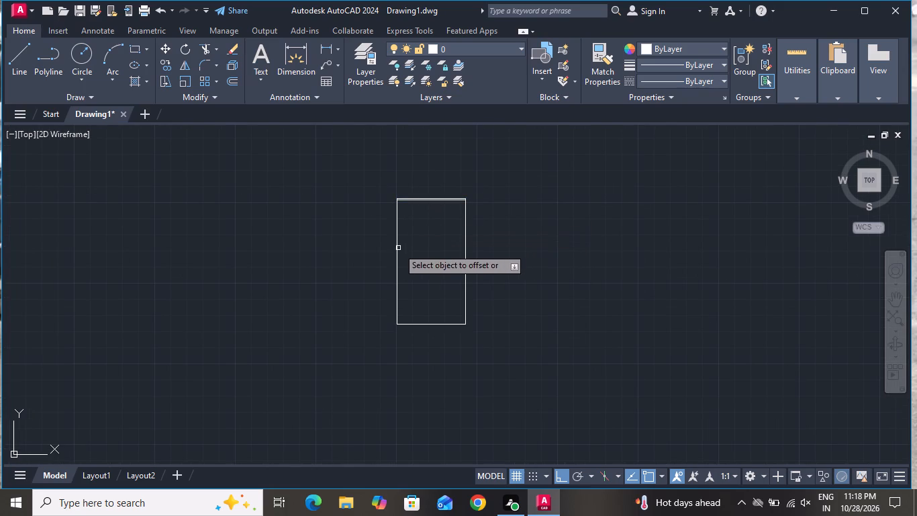
left_click(395, 251)
left_click(433, 251)
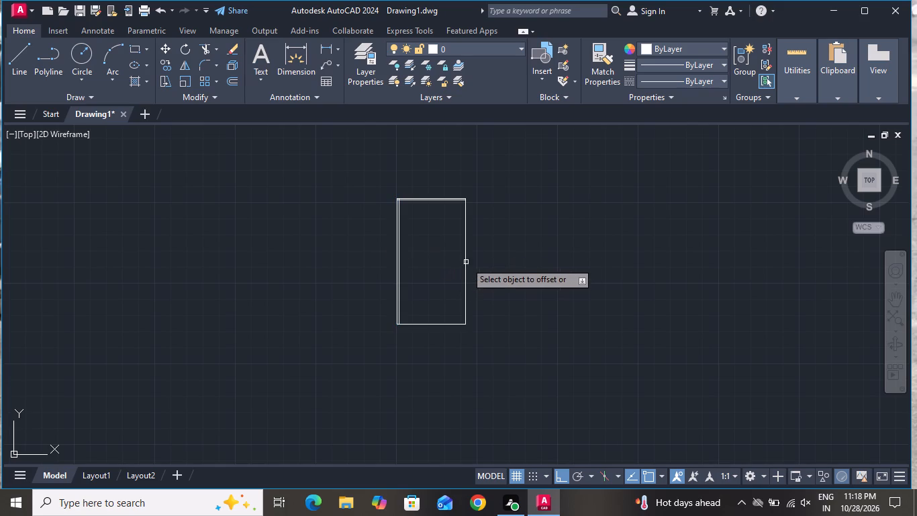
left_click(466, 262)
left_click(443, 275)
left_click(443, 326)
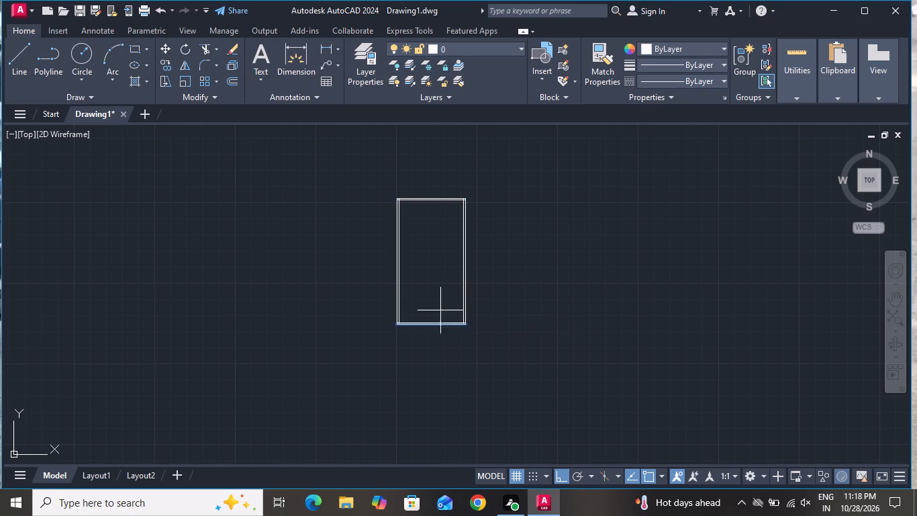
left_click(440, 310)
right_click(442, 353)
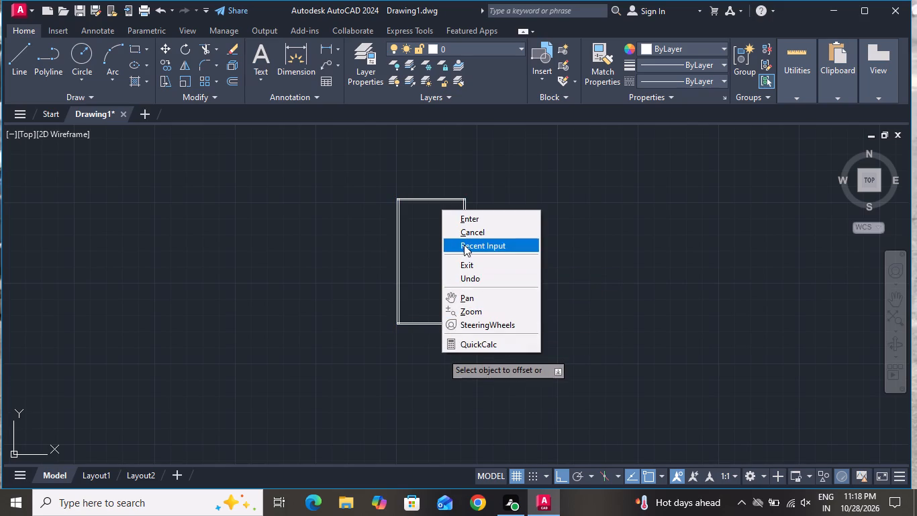
left_click(467, 230)
Trim the overlapping ends of the inner wall lines at the two upper corners of the rectangle.
left_click(198, 44)
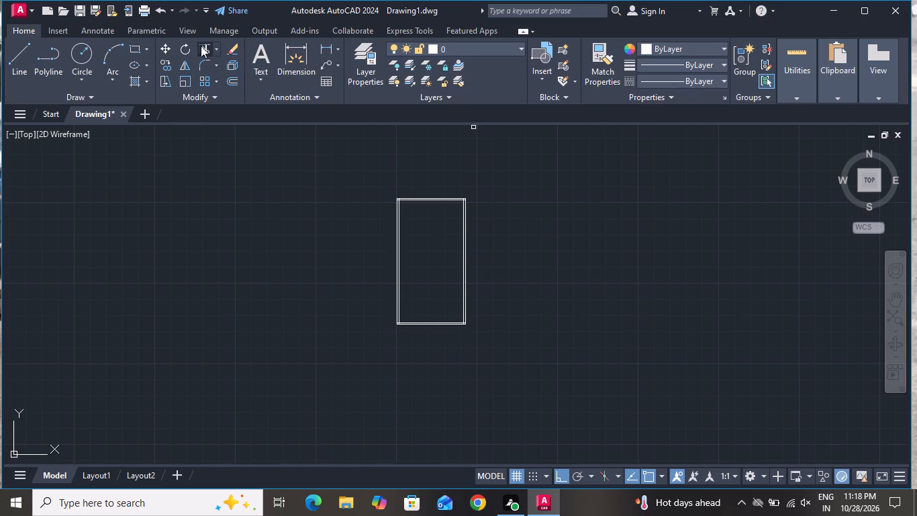
scroll(402, 203, "up", 7)
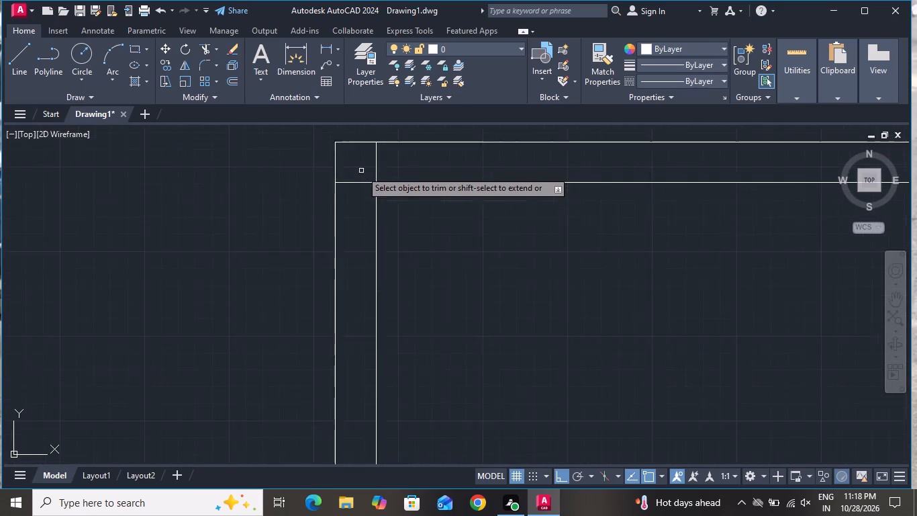
scroll(361, 171, "up", 1)
left_click(361, 170)
left_click(407, 152)
left_click(356, 165)
left_click(333, 290)
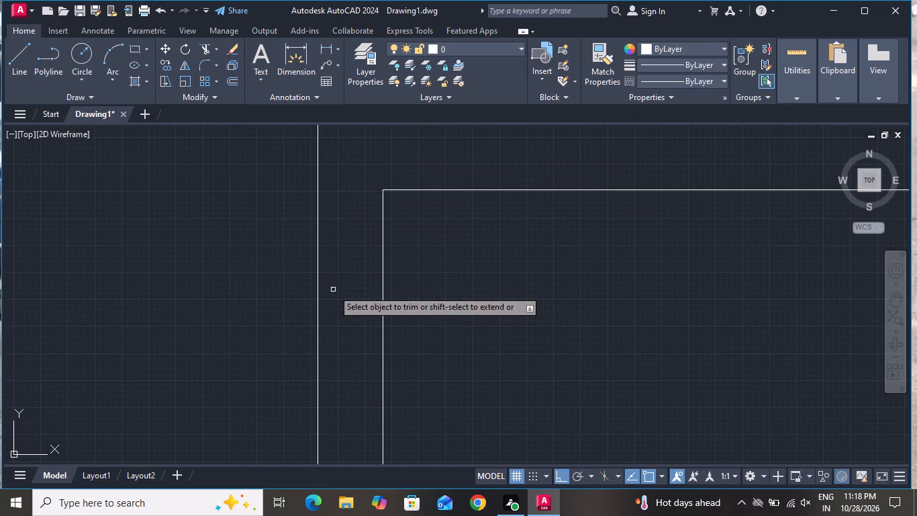
scroll(336, 261, "down", 4)
scroll(785, 250, "up", 4)
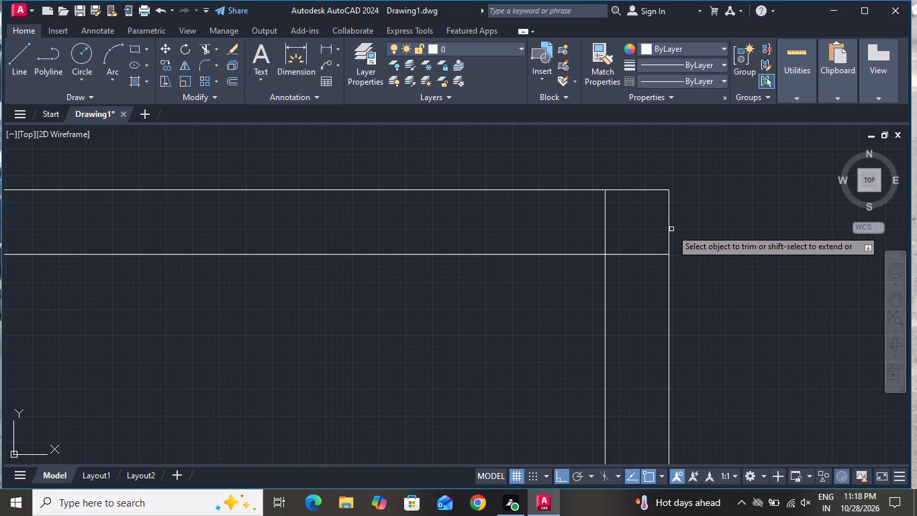
left_click(661, 223)
left_click(537, 227)
left_click(604, 223)
left_click(634, 288)
Trim the overlapping ends of the inner wall lines at the two lower corners of the rectangle.
scroll(638, 226, "down", 2)
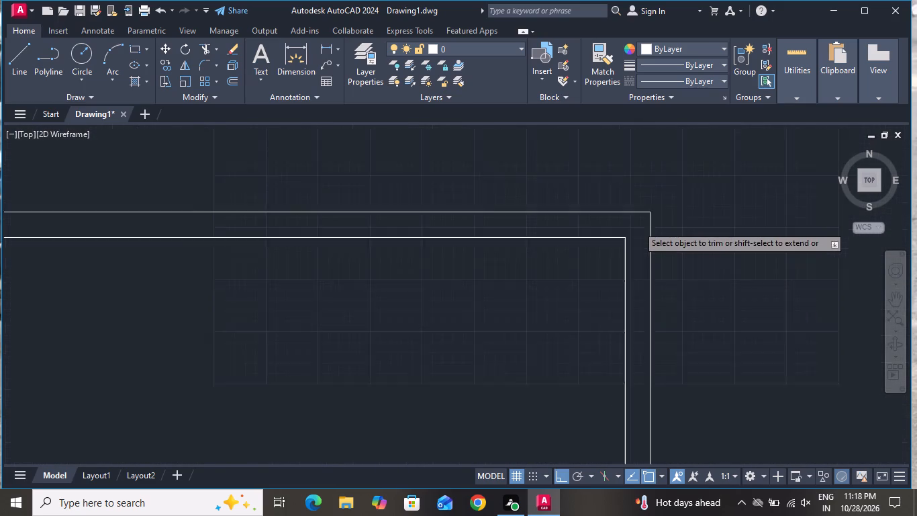
scroll(639, 222, "down", 6)
scroll(659, 335, "up", 4)
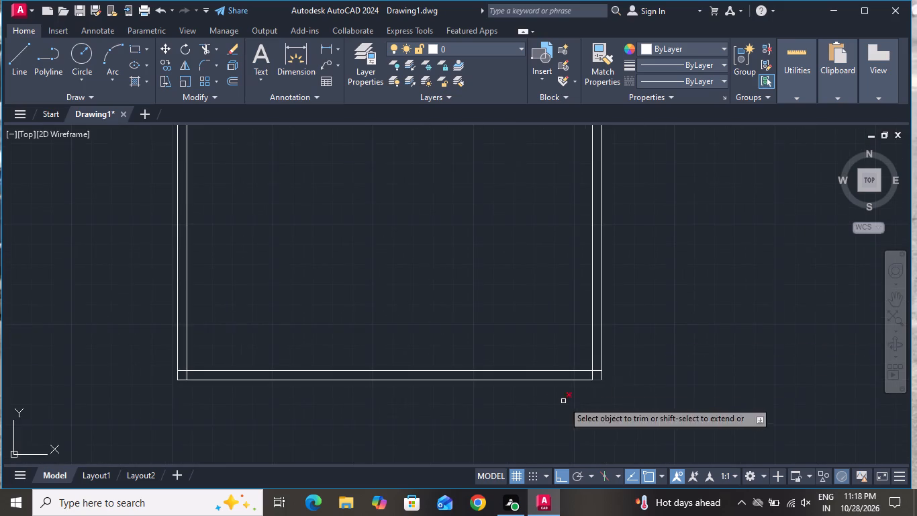
scroll(564, 392, "up", 3)
left_click(646, 339)
left_click(677, 309)
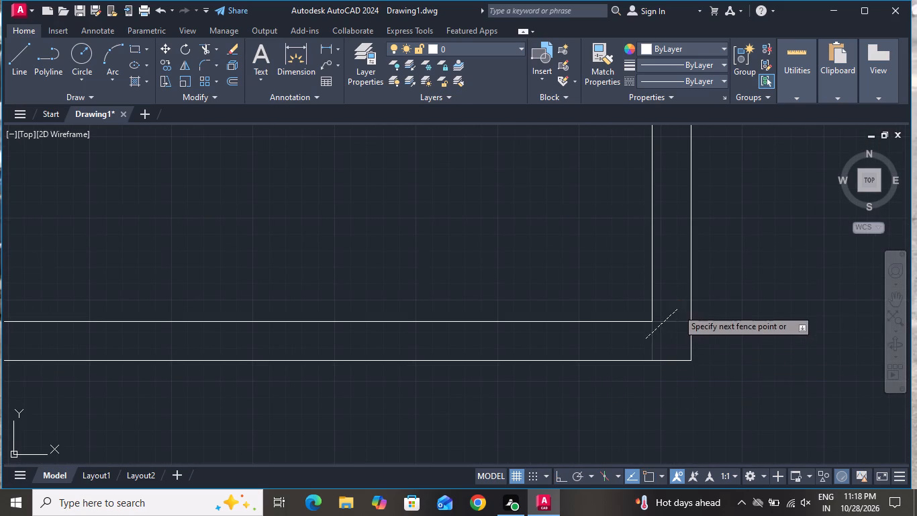
scroll(677, 344, "down", 4)
scroll(420, 343, "up", 6)
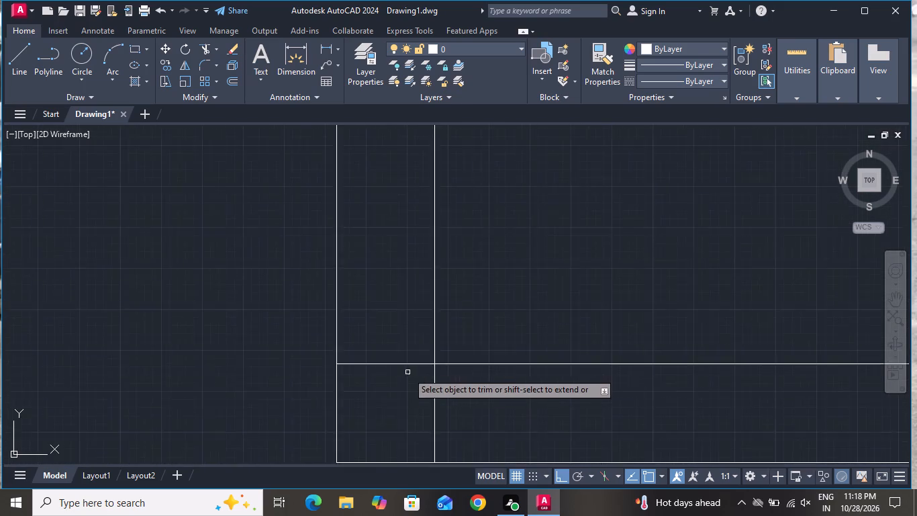
scroll(407, 372, "up", 1)
left_click(473, 384)
left_click(430, 351)
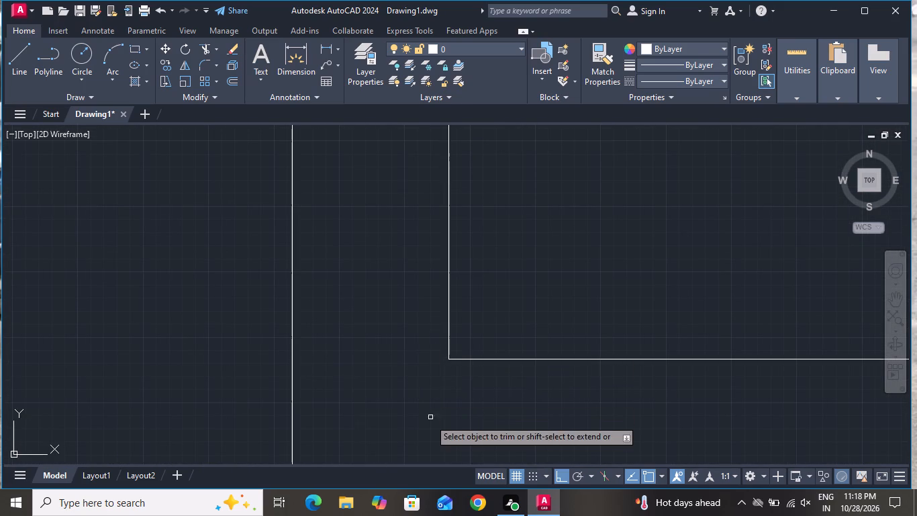
scroll(426, 426, "down", 4)
right_click(505, 341)
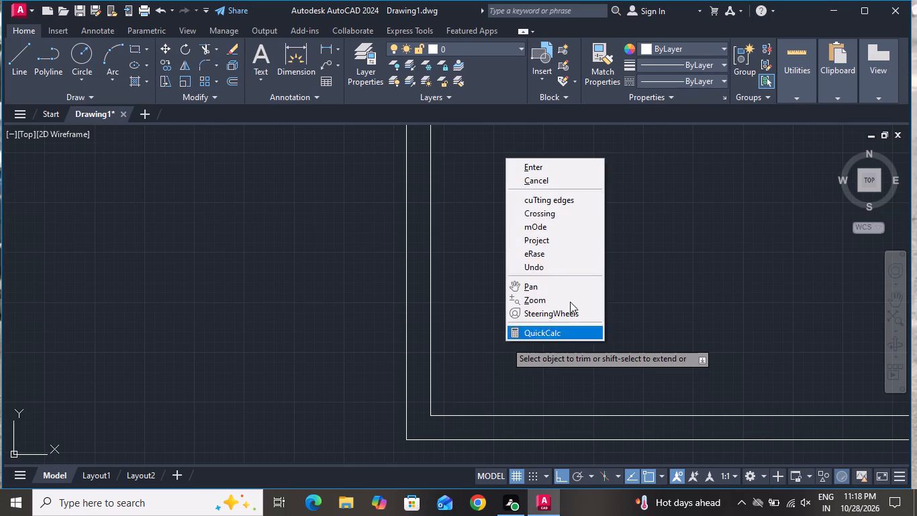
left_click(565, 183)
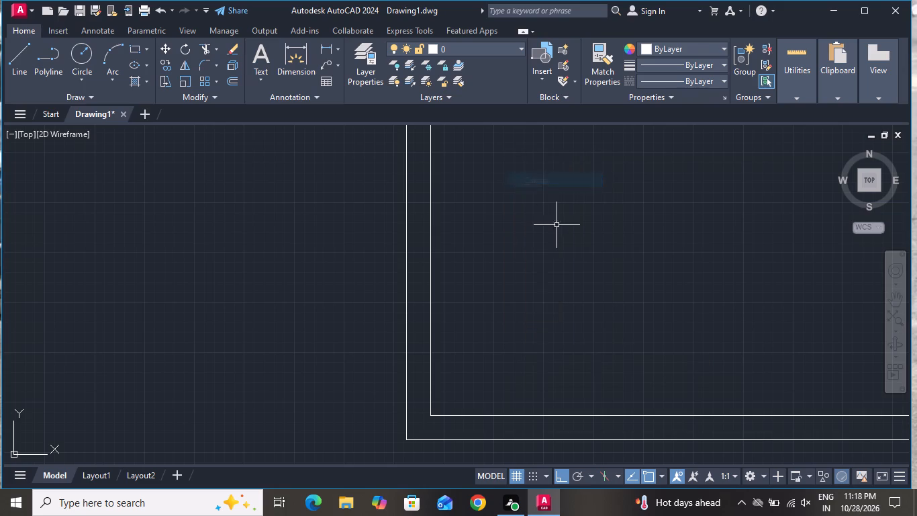
Start an Offset with the Through option on the inner line of the left wall.
scroll(537, 355, "down", 3)
scroll(508, 404, "down", 2)
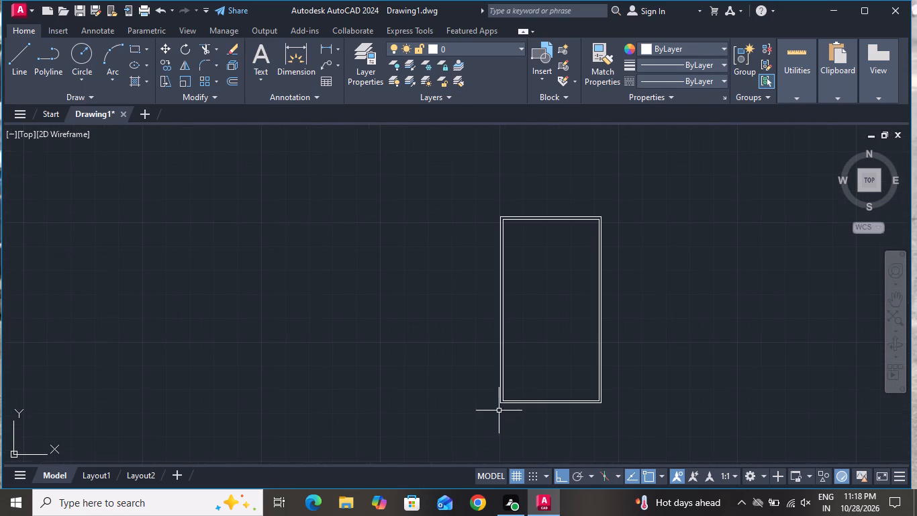
scroll(650, 230, "up", 1)
type("O T")
key("space")
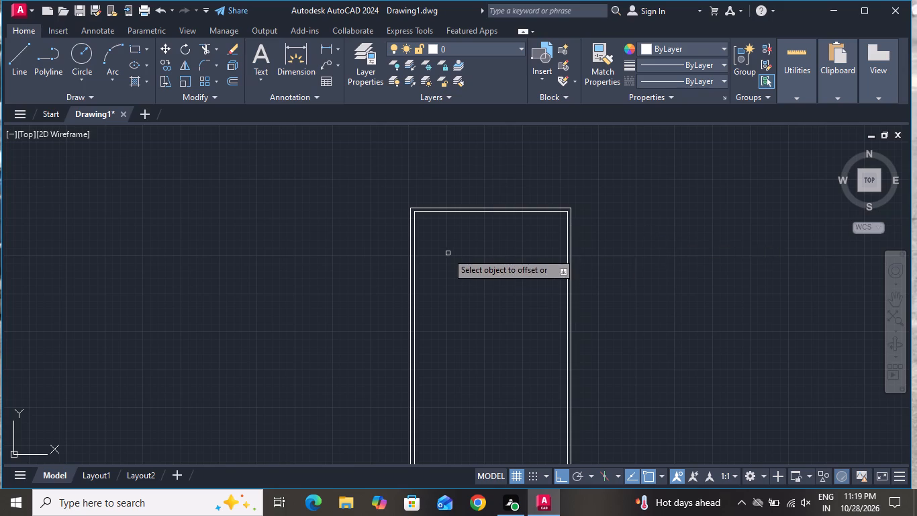
scroll(422, 246, "up", 1)
left_click(408, 238)
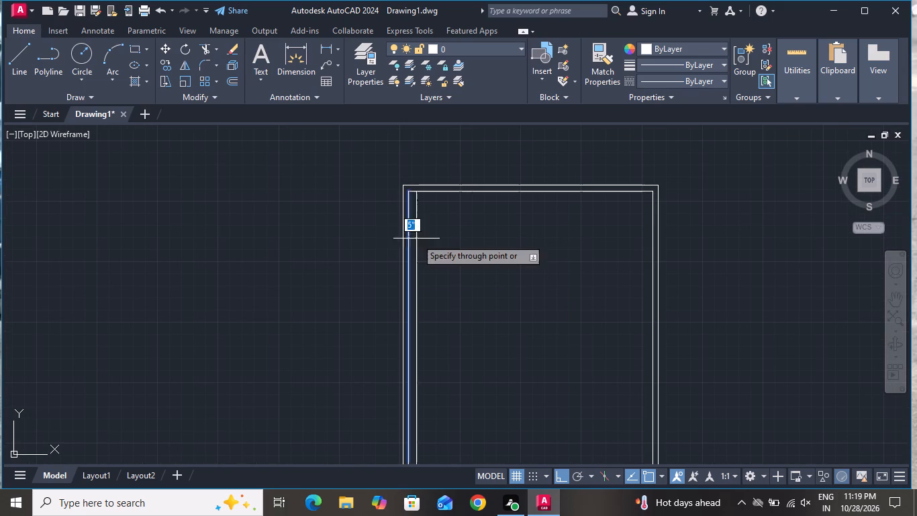
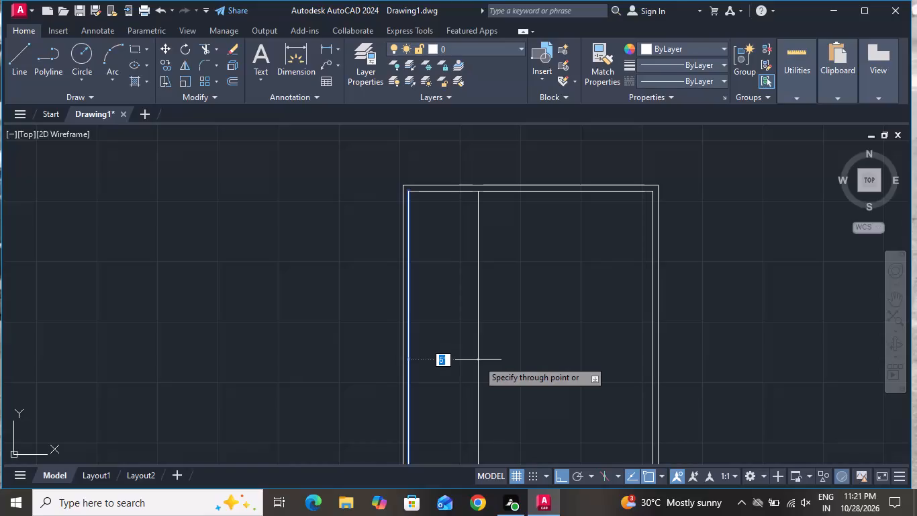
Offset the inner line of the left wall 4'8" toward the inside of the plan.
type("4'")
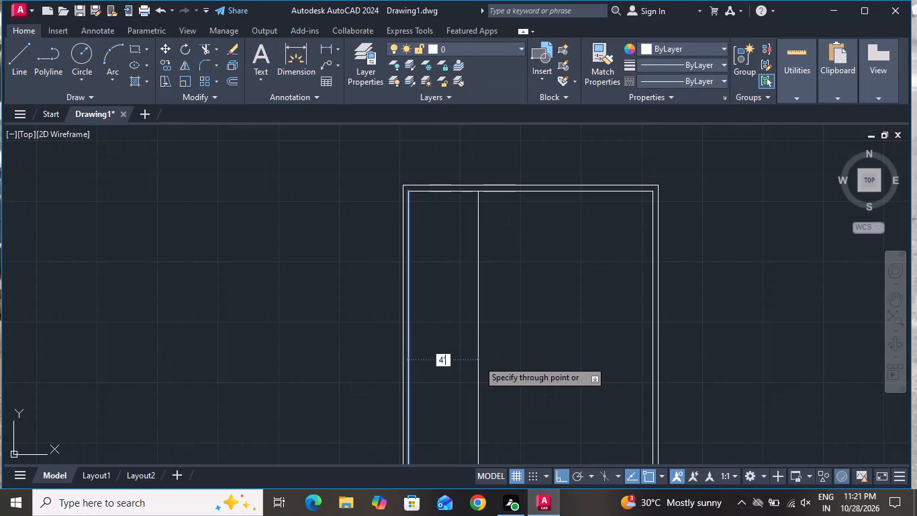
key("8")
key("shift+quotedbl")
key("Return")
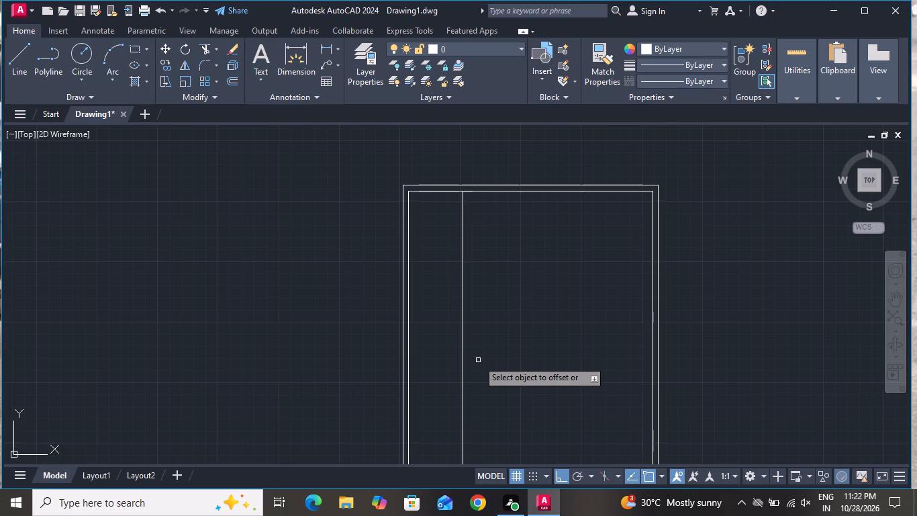
Offset the inner line of the right wall 16' toward the inside of the plan and finish the Offset command.
scroll(611, 222, "up", 1)
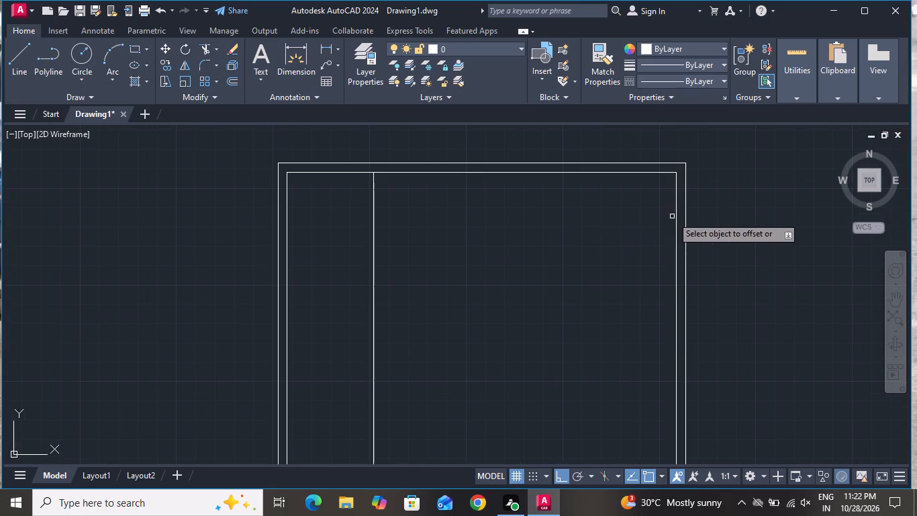
left_click(676, 213)
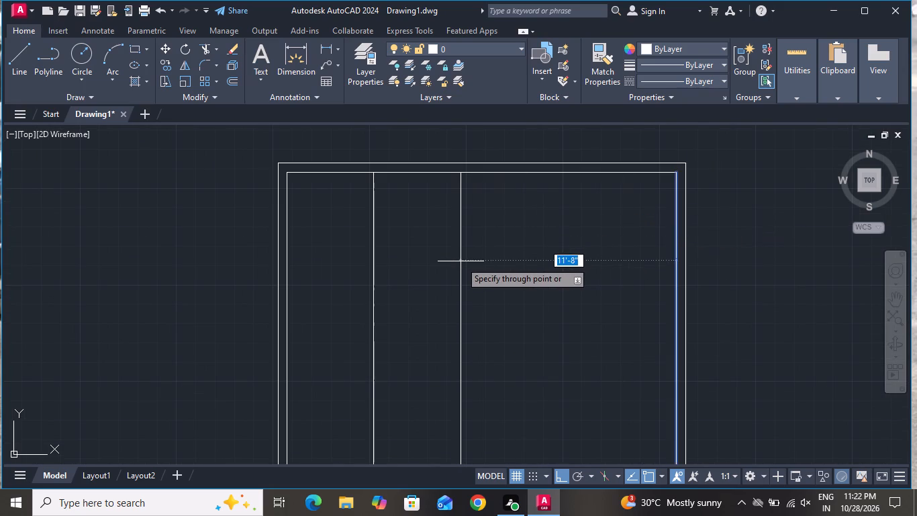
key("1")
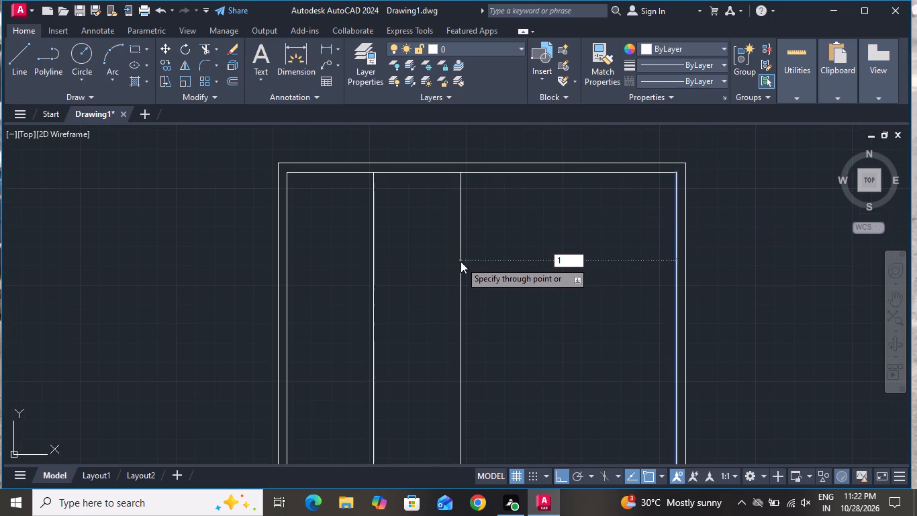
key("6")
key("apostrophe")
key("Return")
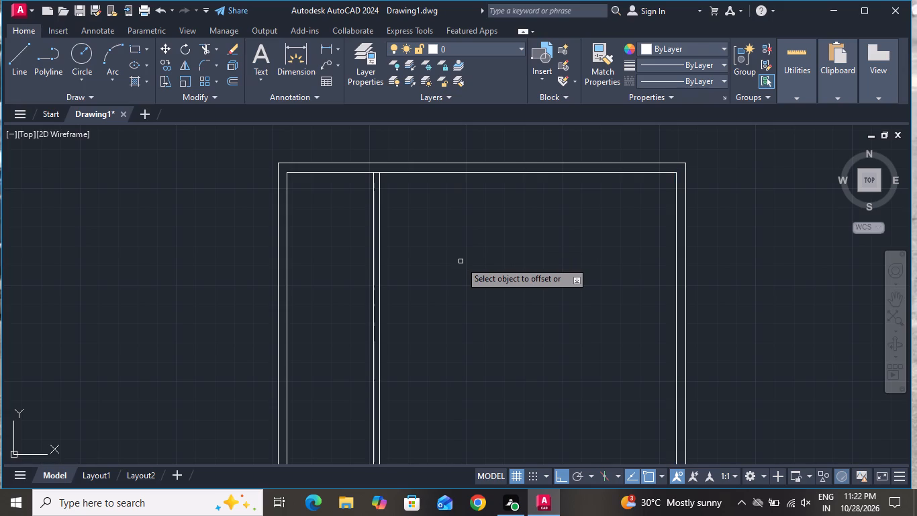
scroll(373, 207, "up", 2)
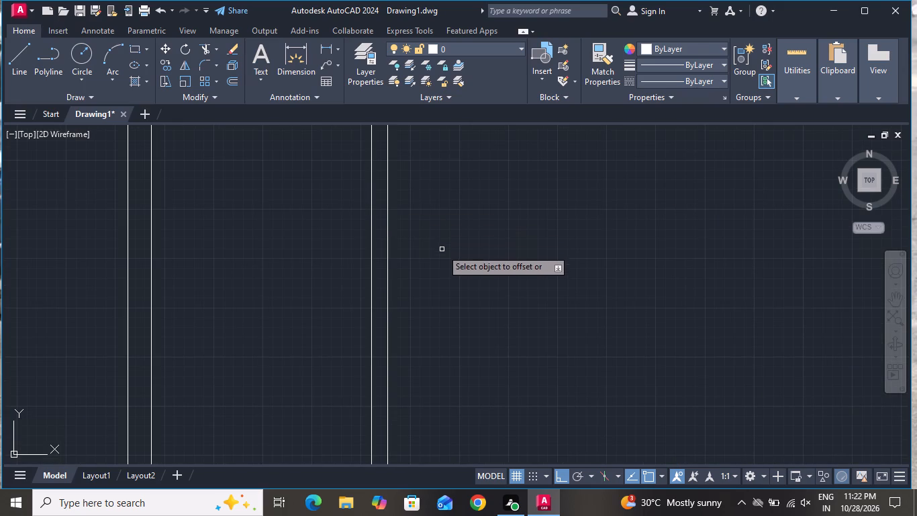
right_click(439, 257)
left_click(456, 277)
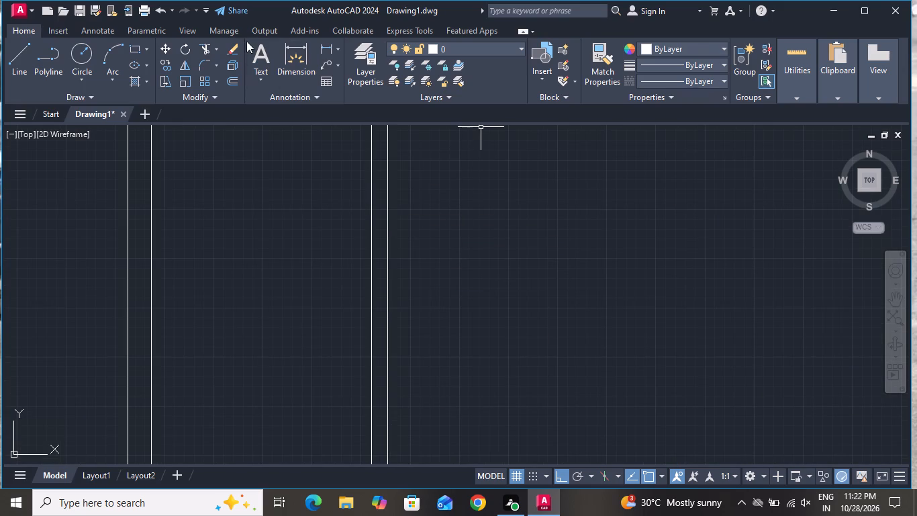
Add a linear dimension from the upper inner corner of the right wall to the nearest partition line, placed just below the top wall.
left_click(325, 48)
scroll(384, 172, "down", 3)
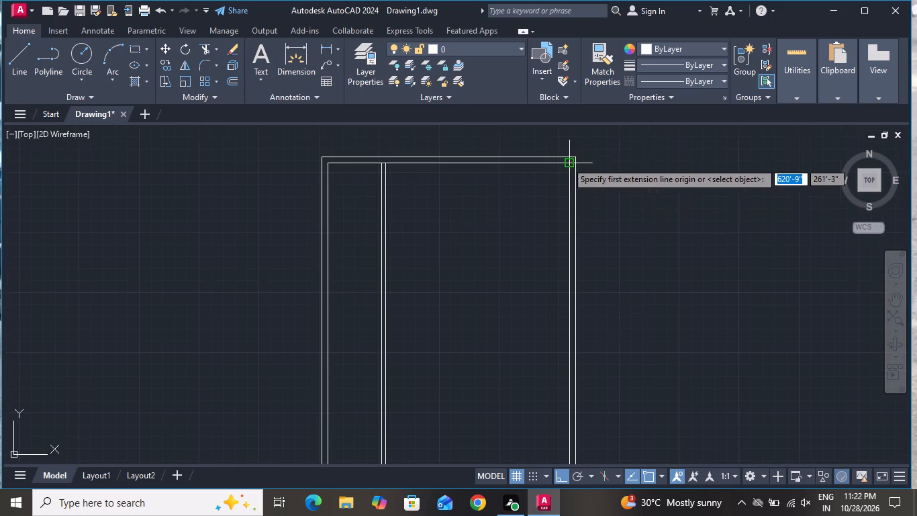
scroll(567, 162, "up", 2)
left_click(569, 165)
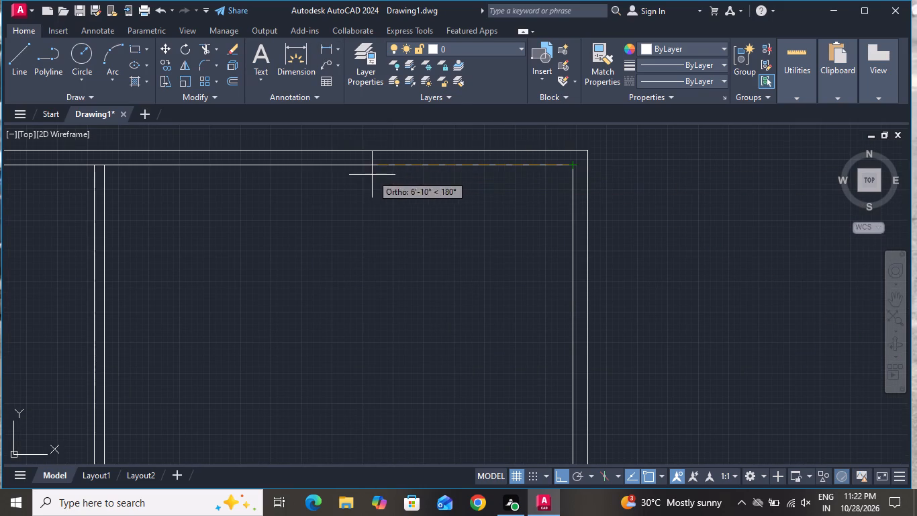
scroll(287, 169, "up", 2)
scroll(216, 189, "down", 3)
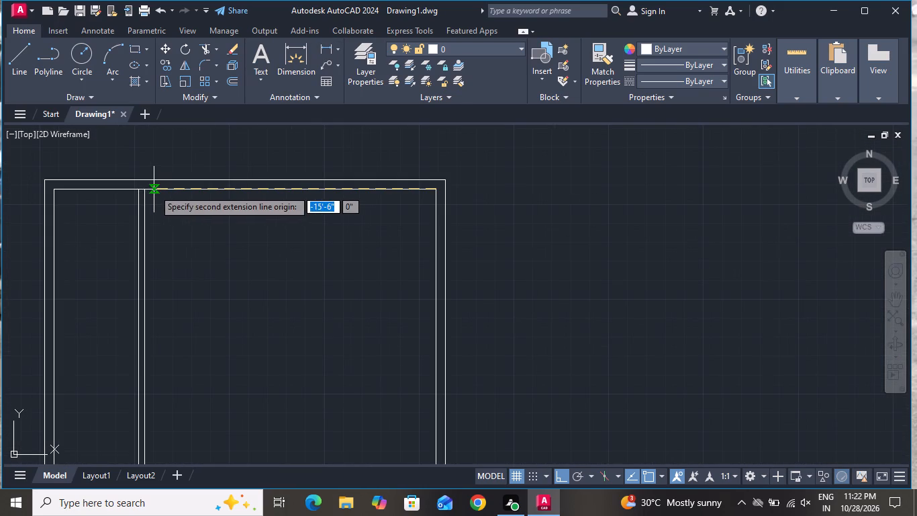
left_click(146, 191)
left_click(153, 219)
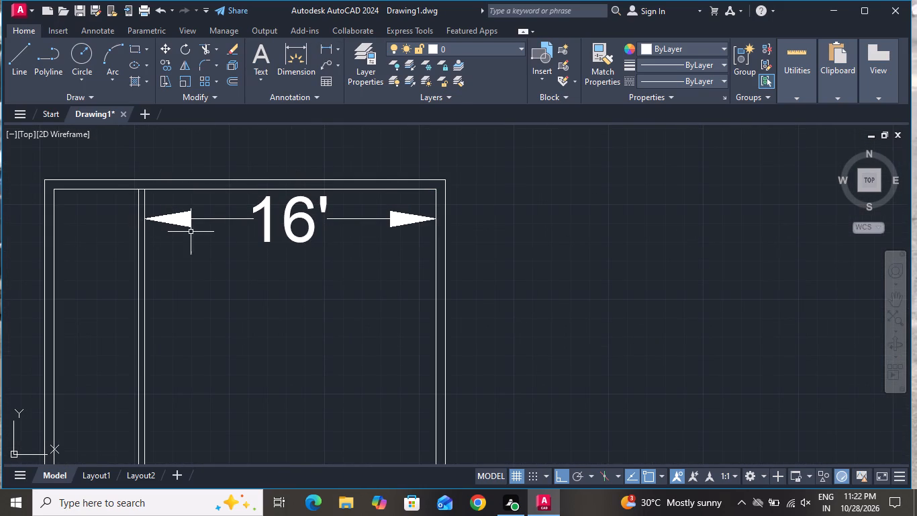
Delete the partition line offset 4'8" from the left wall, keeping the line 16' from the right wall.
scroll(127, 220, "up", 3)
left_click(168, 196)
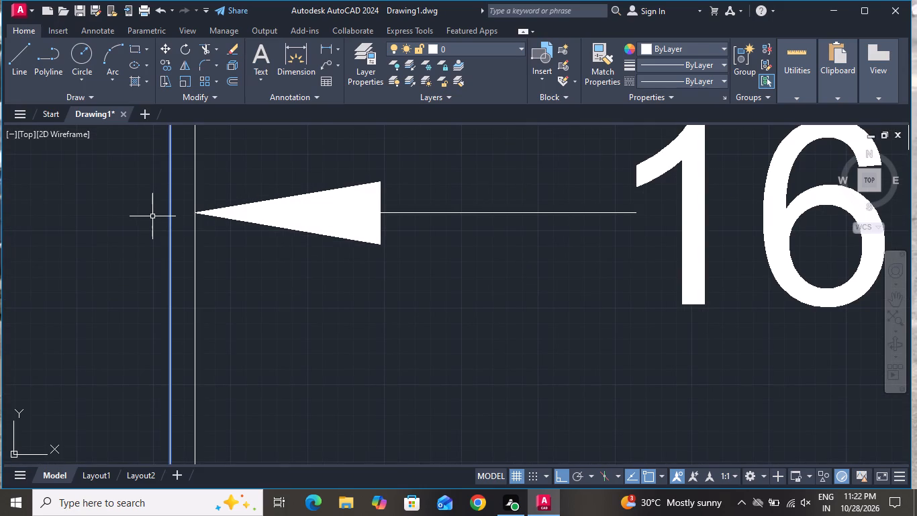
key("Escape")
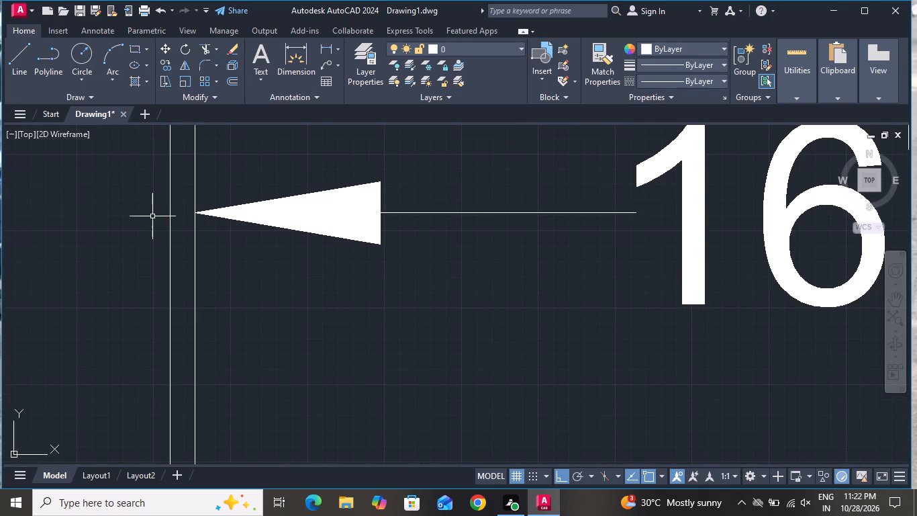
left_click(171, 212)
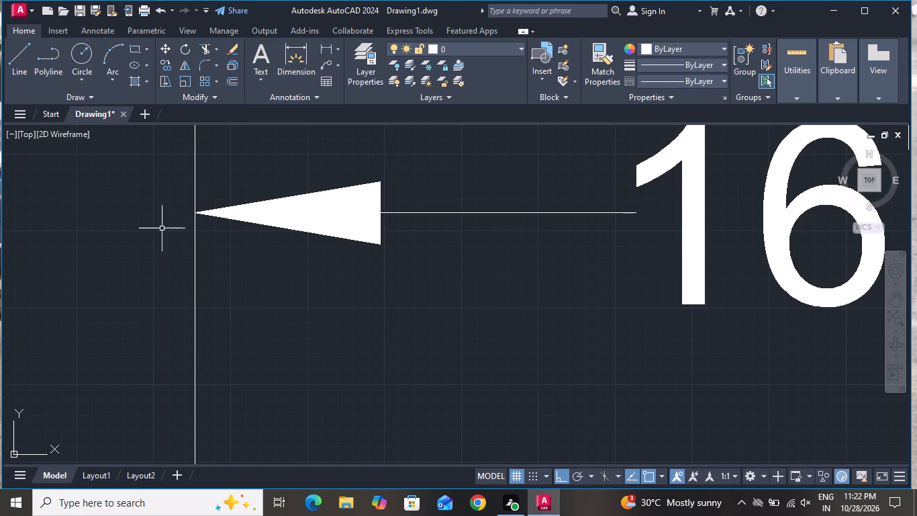
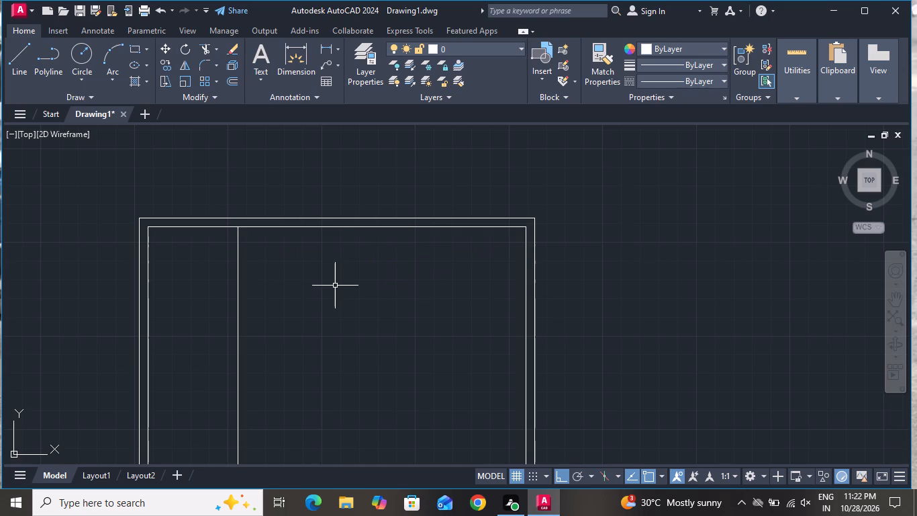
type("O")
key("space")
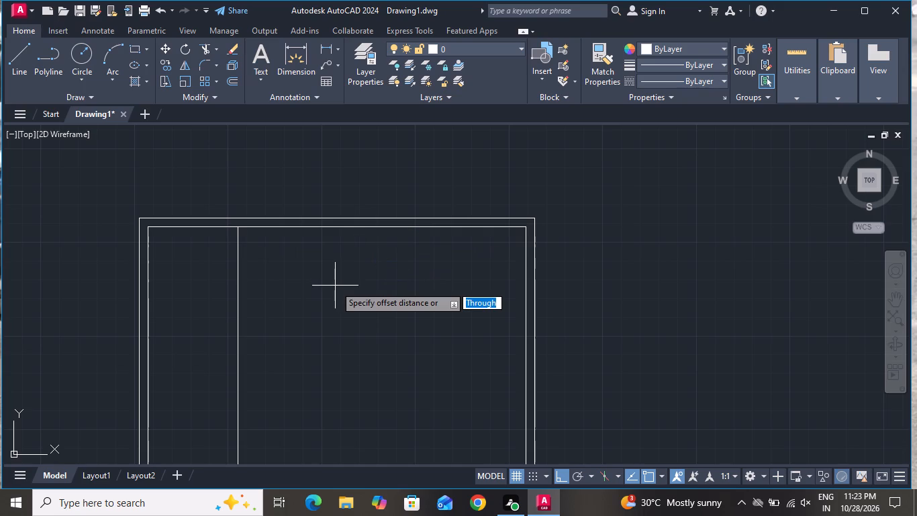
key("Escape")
Offset the vertical partition line 6" toward the left wall using the Through option.
key("o")
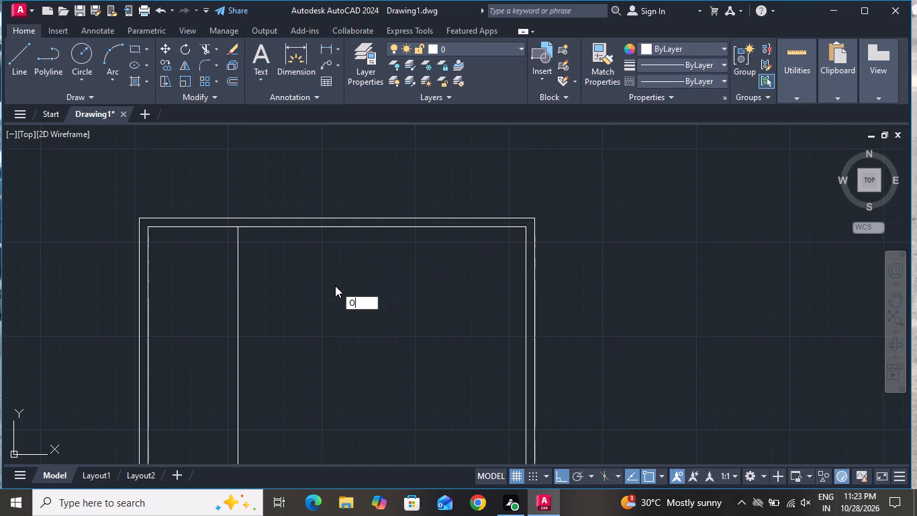
key("space")
type("T")
key("space")
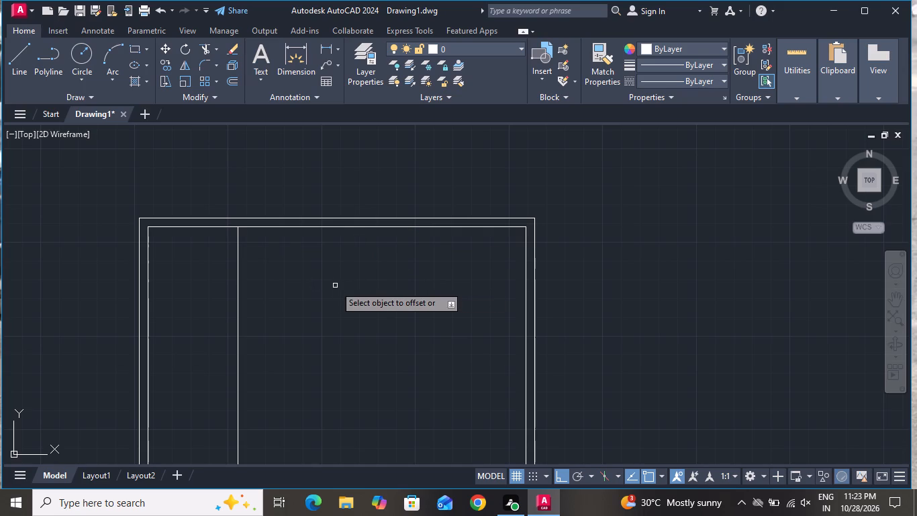
scroll(193, 304, "up", 1)
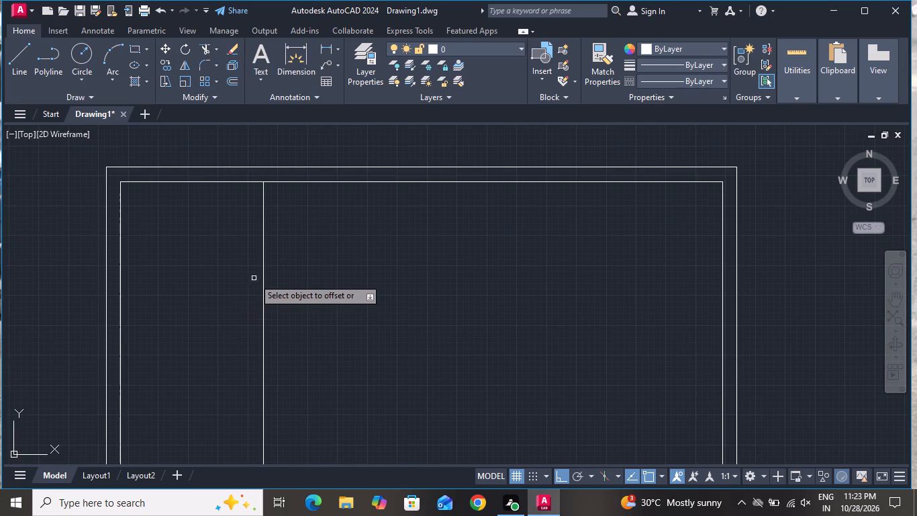
left_click(262, 267)
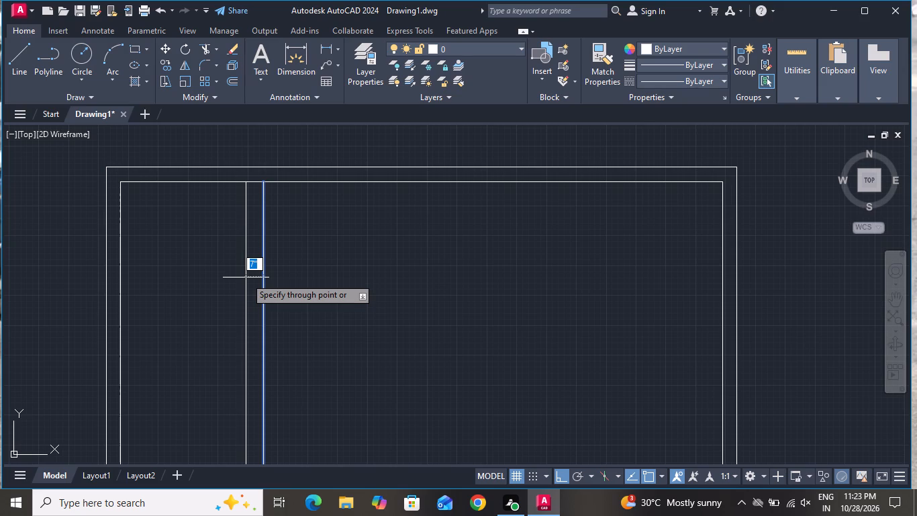
key("6")
key("shift+quotedbl")
key("Return")
Offset the inner line of the top wall 13'6" toward the inside of the plan.
left_click(388, 181)
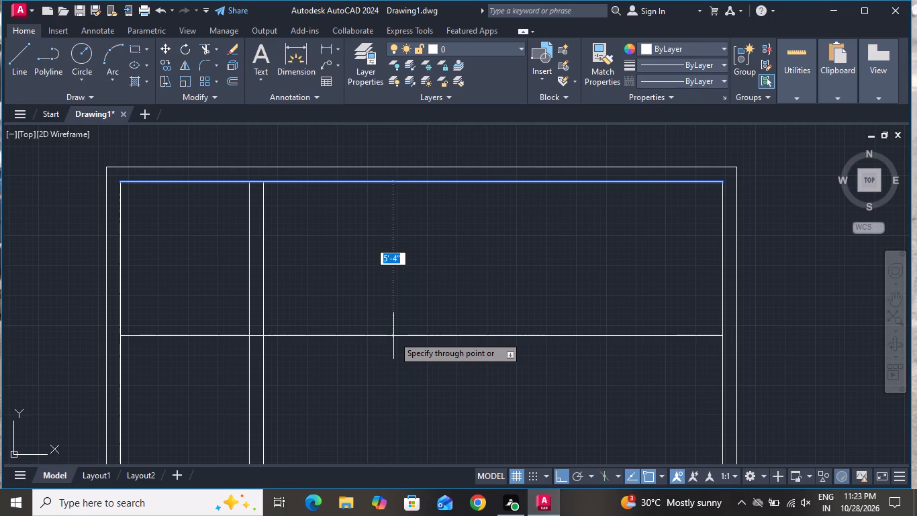
type("13")
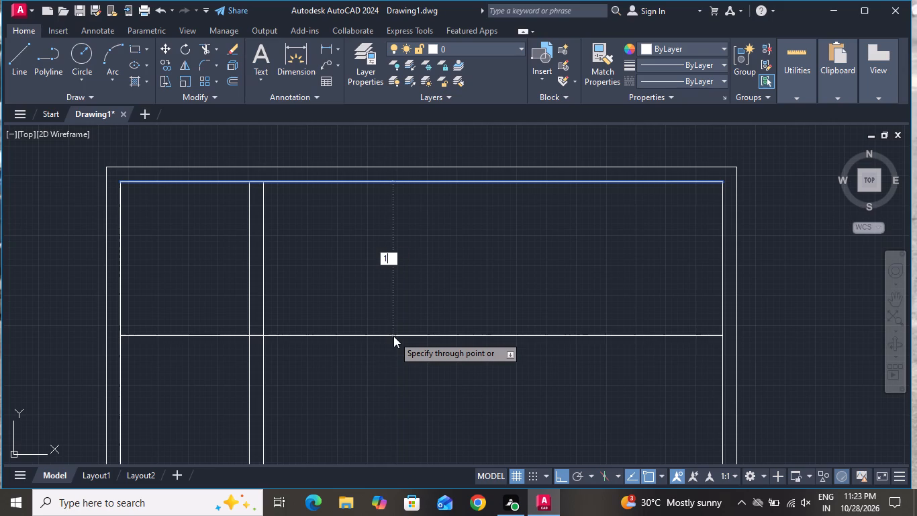
key("apostrophe")
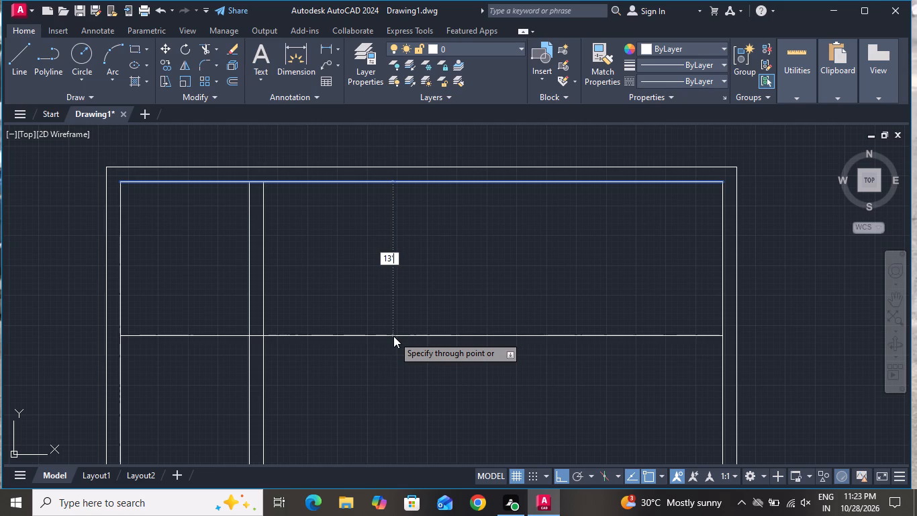
key("6")
key("shift+quotedbl")
key("Return")
Offset the new horizontal partition line 6" downward, away from the top wall, and end the Offset command.
scroll(428, 295, "down", 3)
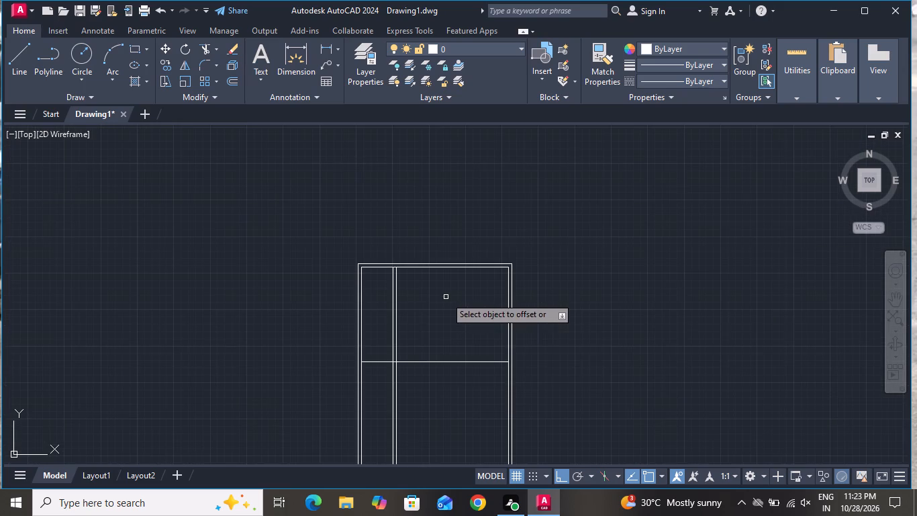
left_click(448, 361)
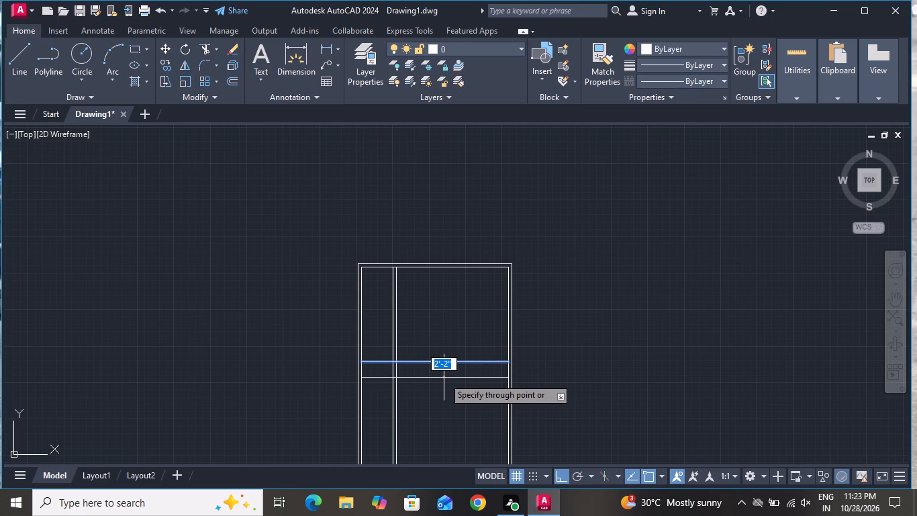
type("6\"")
key("Return")
right_click(444, 376)
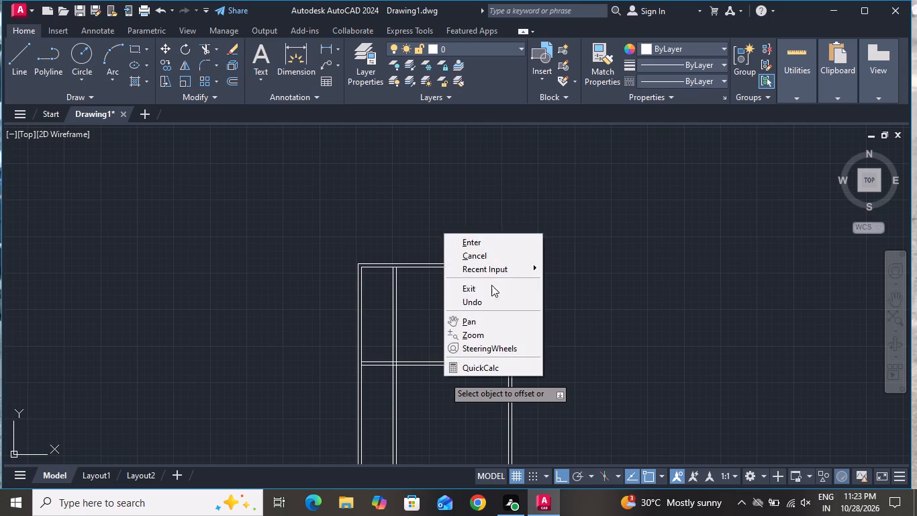
left_click(491, 255)
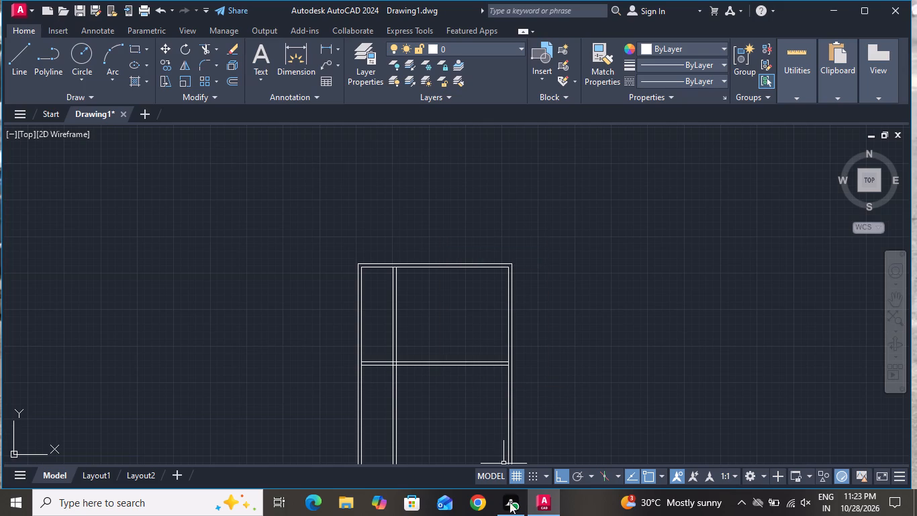
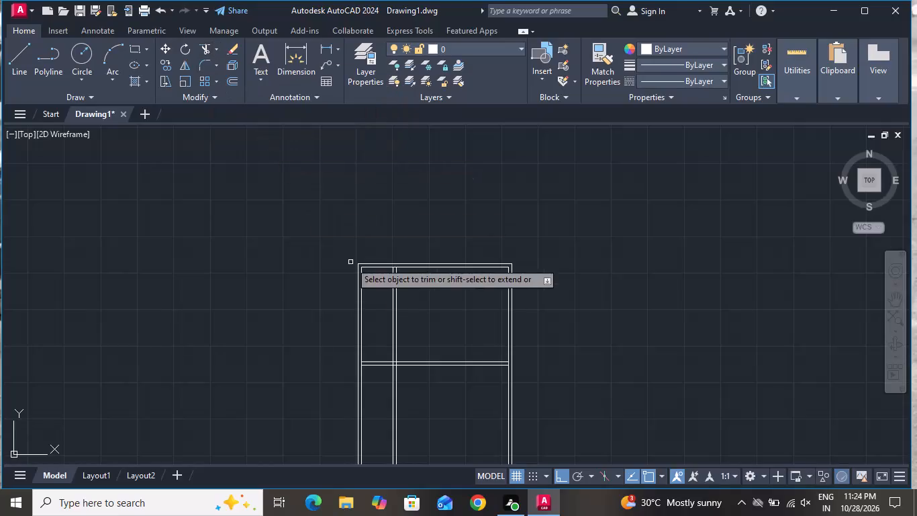
Trim away both lines of the vertical partition below the horizontal partition.
scroll(382, 289, "down", 1)
scroll(383, 360, "up", 1)
left_click(383, 360)
left_click(404, 341)
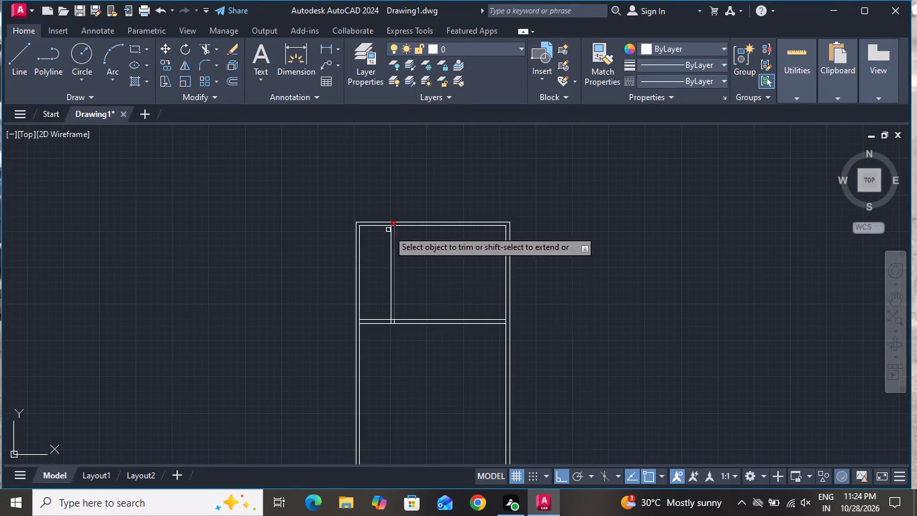
Trim the inner top wall line across the vertical partition and the inner left wall line across the horizontal partition.
scroll(385, 217, "up", 4)
left_click(404, 236)
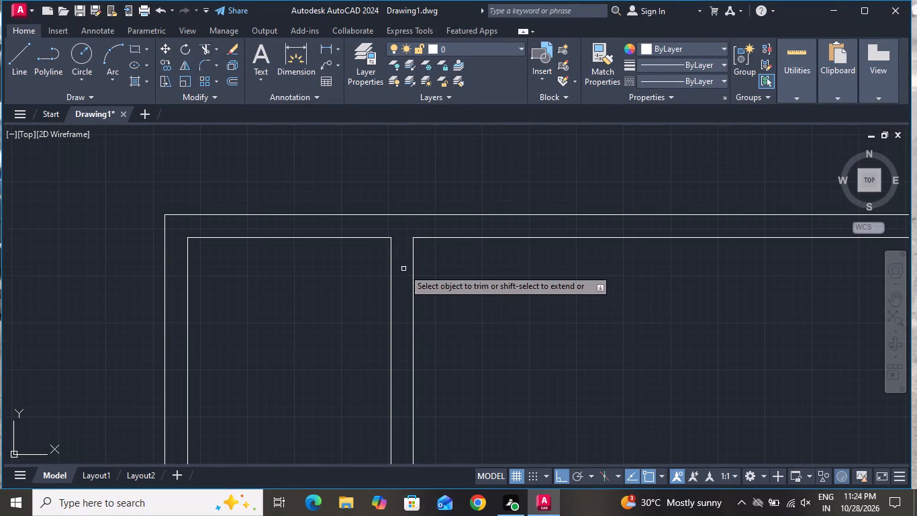
scroll(403, 266, "down", 5)
scroll(382, 317, "up", 5)
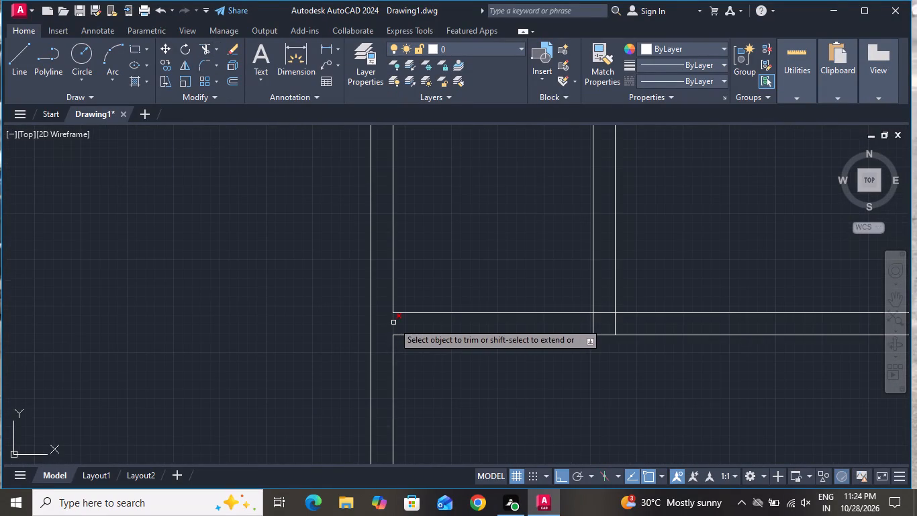
left_click(394, 322)
Trim the vertical partition's two stubs inside the horizontal partition and the upper horizontal line between them to open the junction.
scroll(379, 345, "down", 3)
scroll(455, 331, "up", 4)
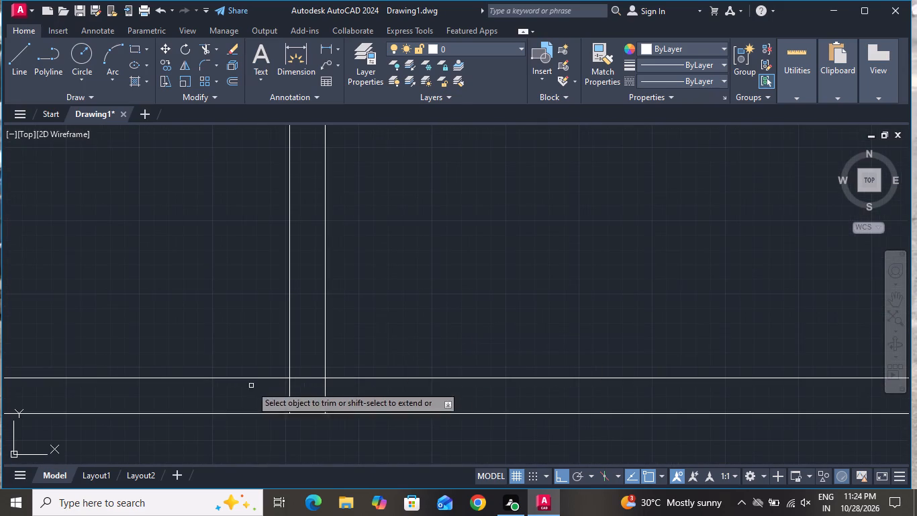
left_click(285, 390)
left_click(322, 387)
left_click(324, 387)
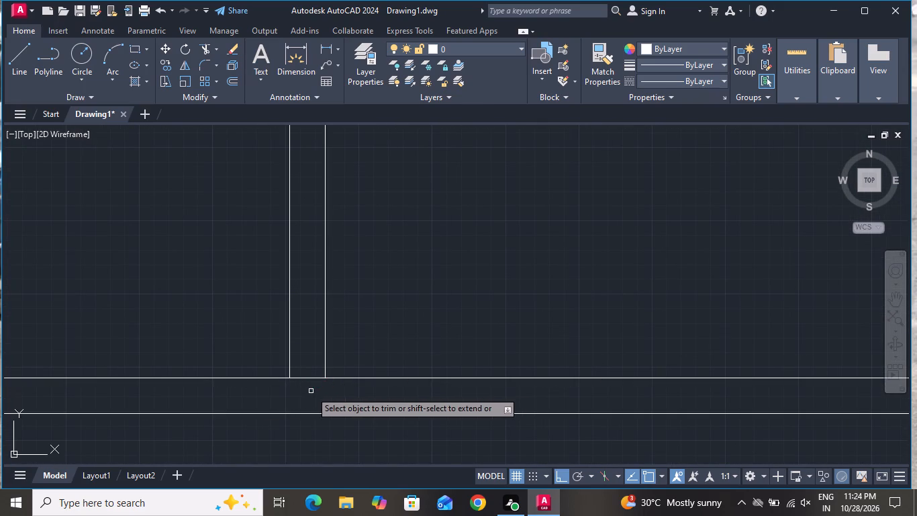
left_click(311, 391)
left_click(309, 365)
Trim the inner right wall line between the horizontal partition lines and end the Trim command.
scroll(311, 376, "down", 3)
scroll(579, 382, "up", 1)
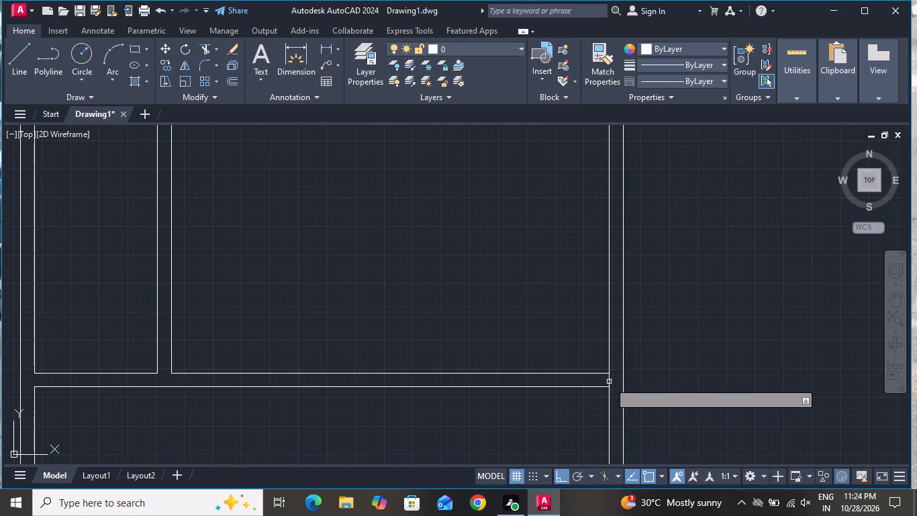
scroll(610, 382, "up", 2)
left_click(608, 378)
scroll(567, 381, "down", 4)
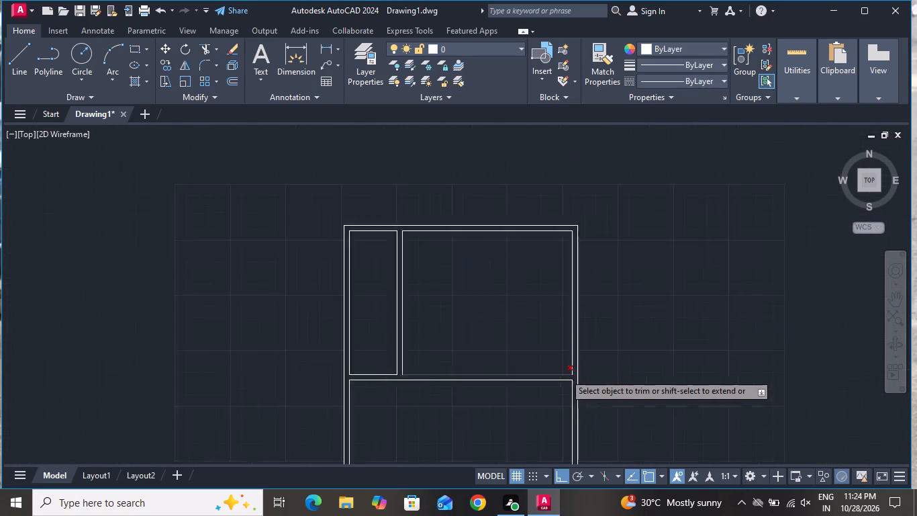
scroll(565, 374, "down", 4)
scroll(516, 406, "up", 2)
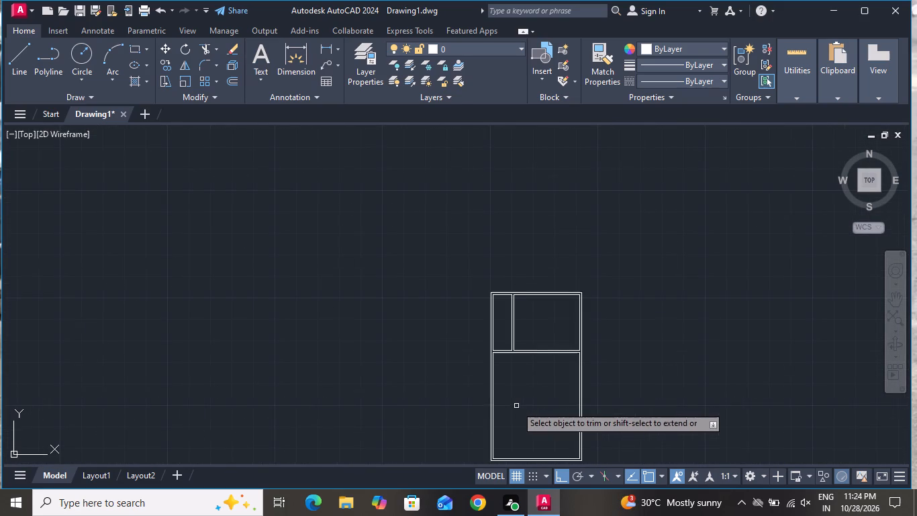
scroll(513, 310, "up", 5)
scroll(513, 310, "down", 5)
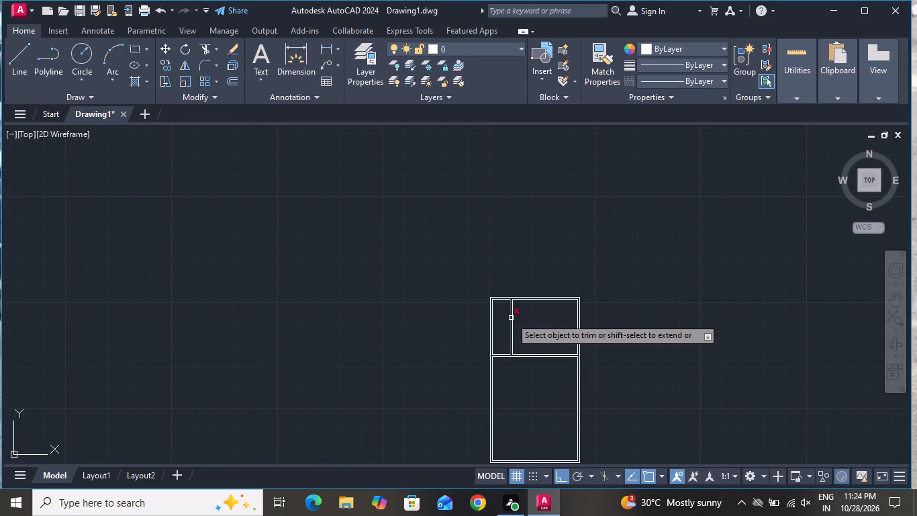
right_click(522, 384)
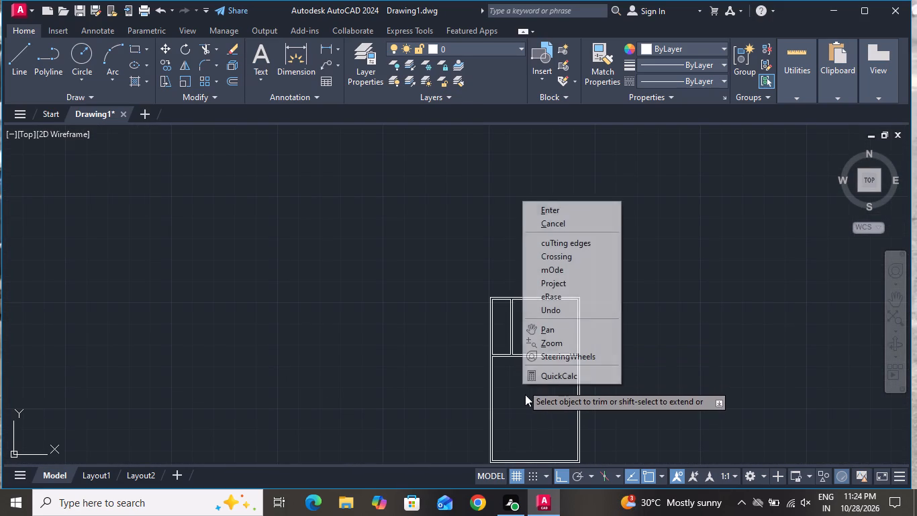
left_click(542, 222)
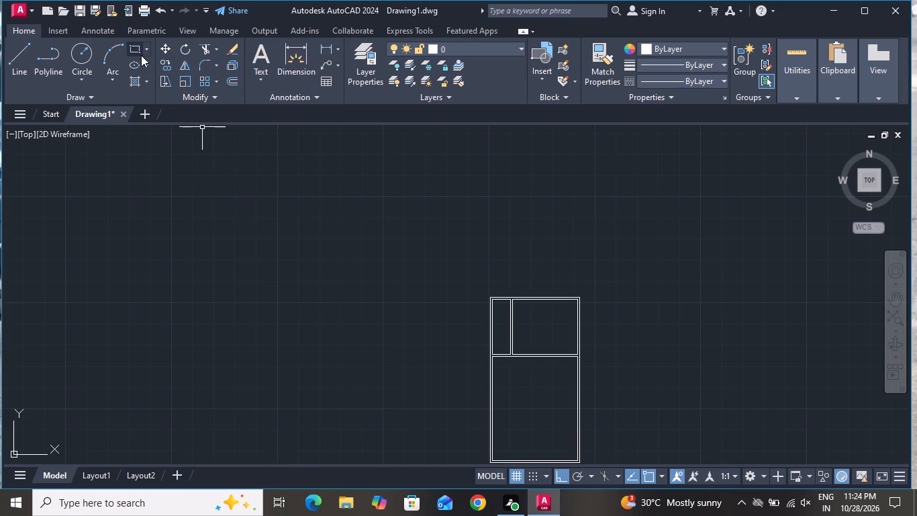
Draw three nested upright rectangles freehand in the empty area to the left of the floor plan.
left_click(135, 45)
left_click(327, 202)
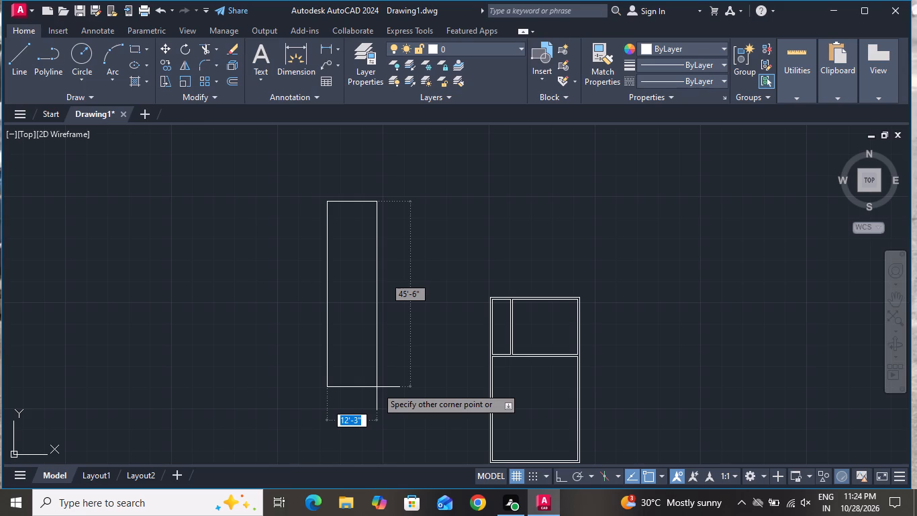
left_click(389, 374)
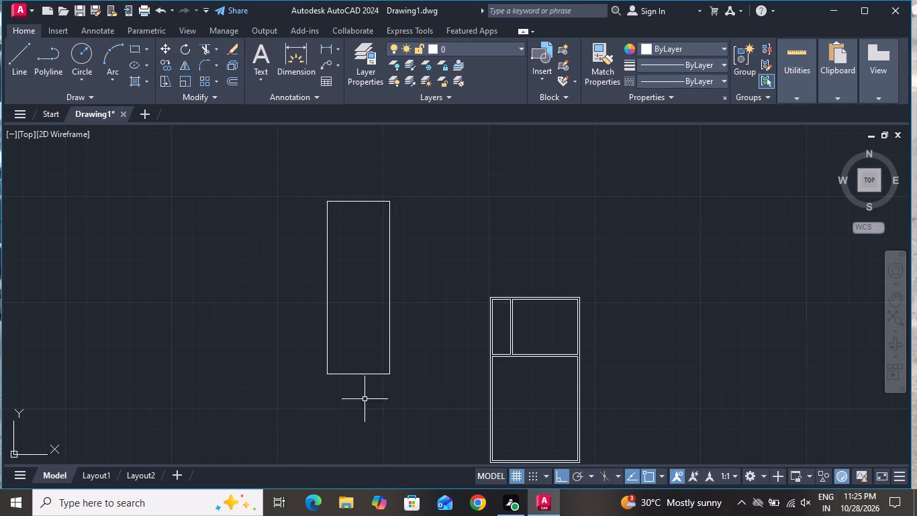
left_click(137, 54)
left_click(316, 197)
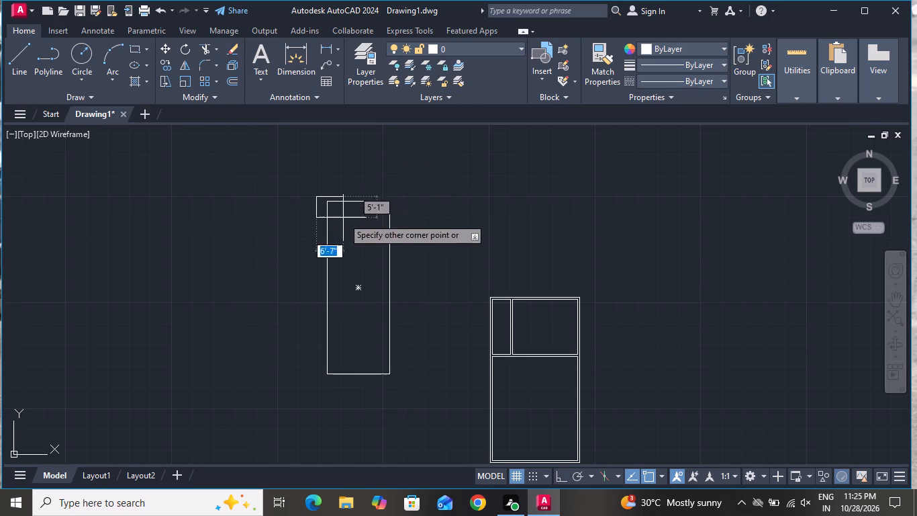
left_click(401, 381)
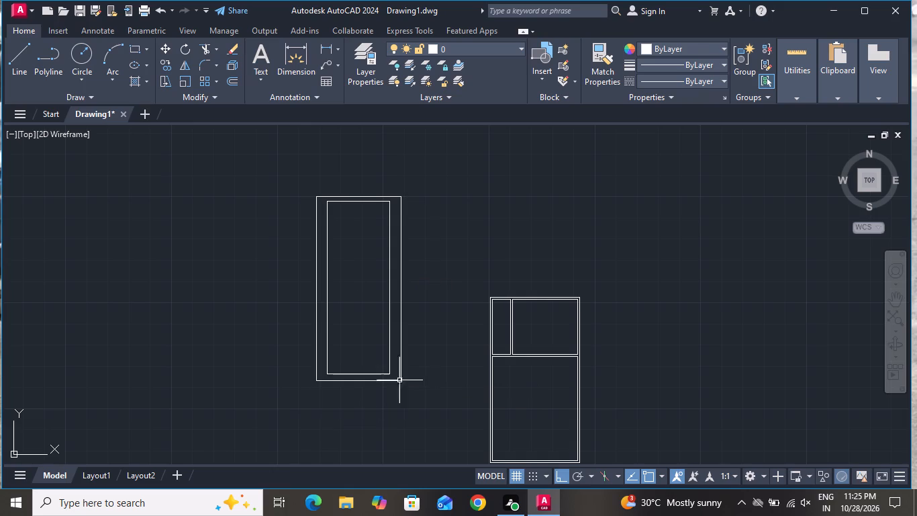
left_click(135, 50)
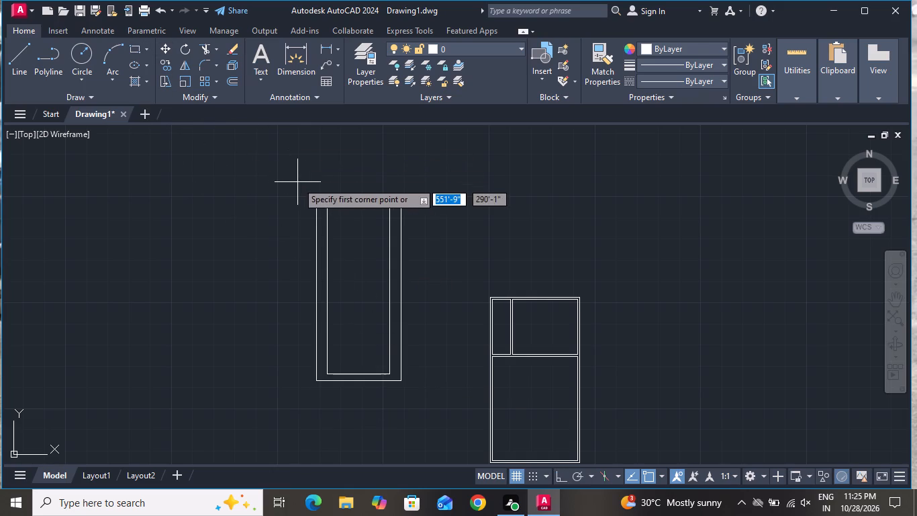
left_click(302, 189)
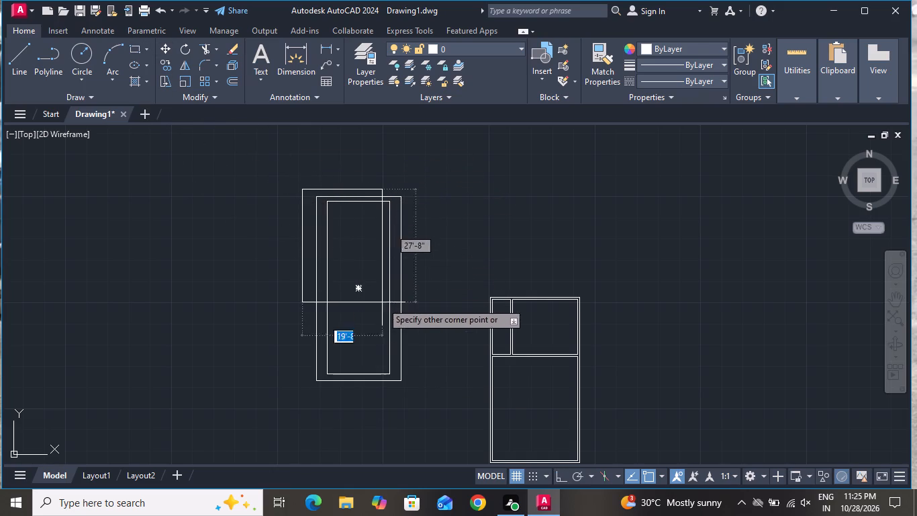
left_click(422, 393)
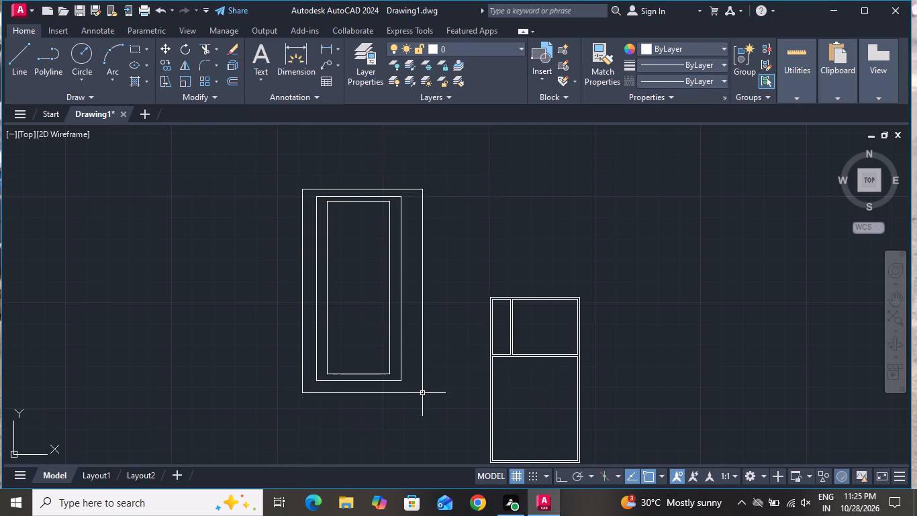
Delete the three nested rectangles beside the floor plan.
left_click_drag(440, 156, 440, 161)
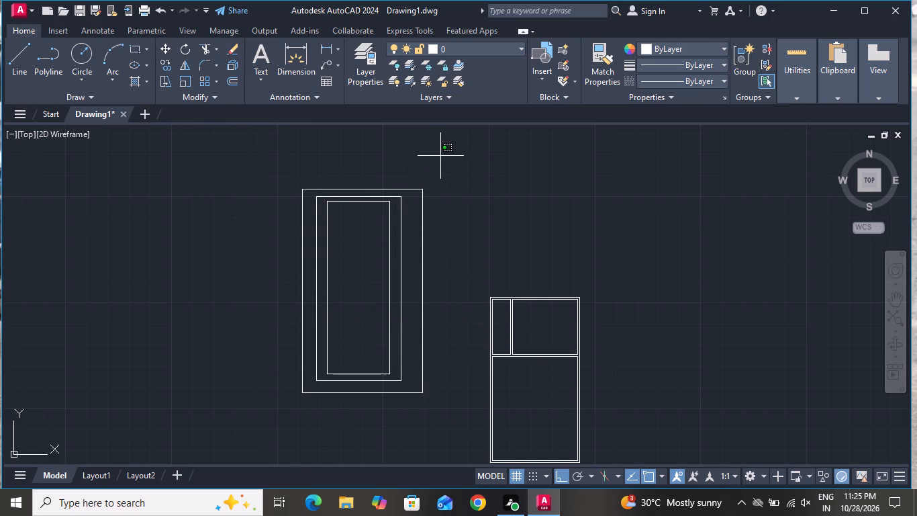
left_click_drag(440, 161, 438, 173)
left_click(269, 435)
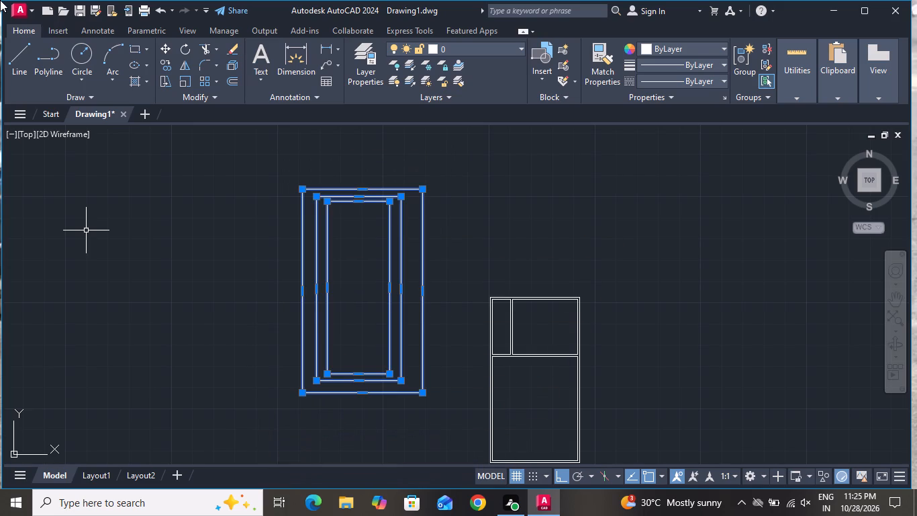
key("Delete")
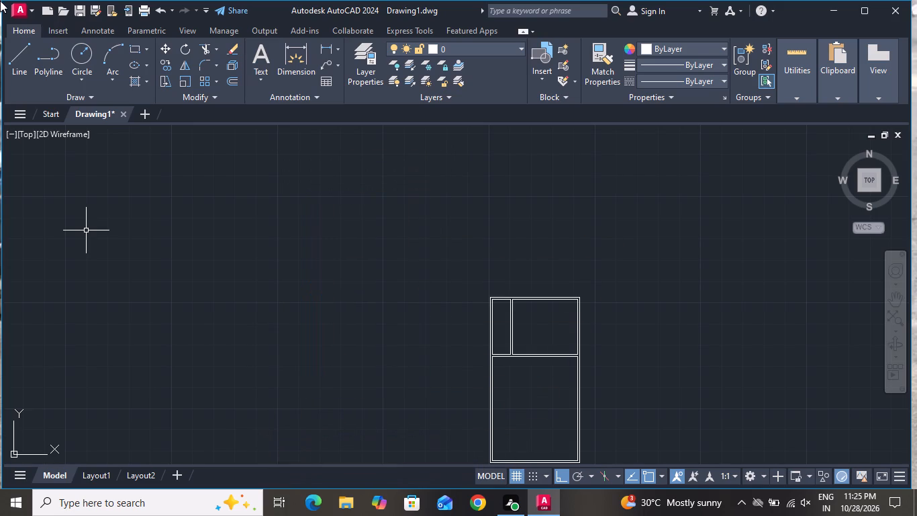
Using Offset with the Through option, add two successive vertical lines to the right of the vertical partition in the upper right room.
scroll(303, 129, "down", 1)
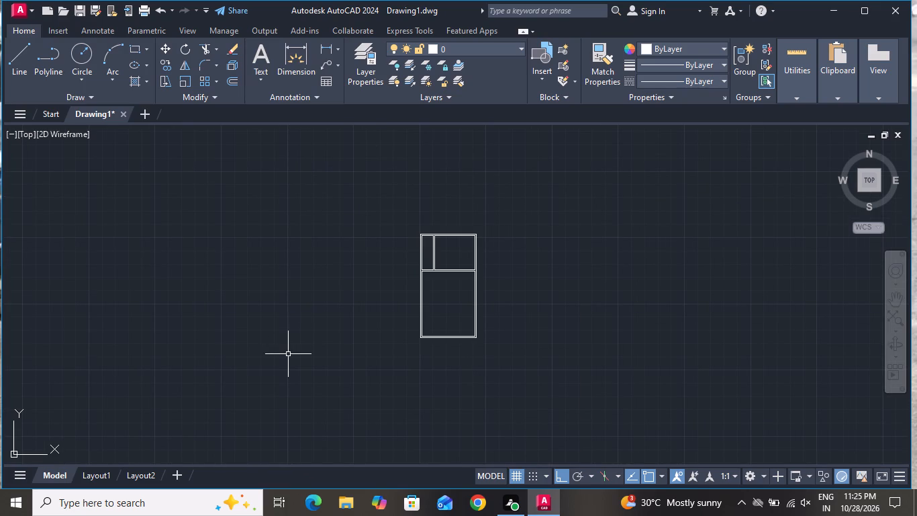
type("O T")
key("space")
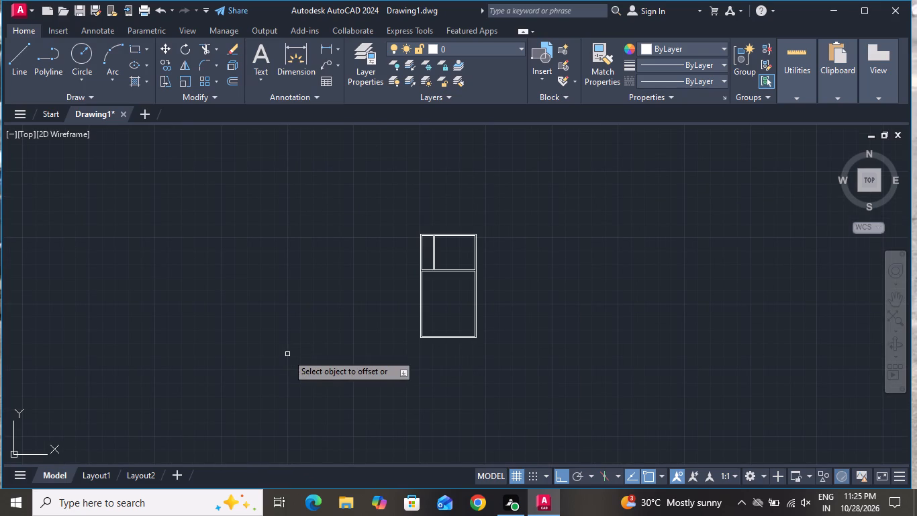
scroll(428, 252, "up", 2)
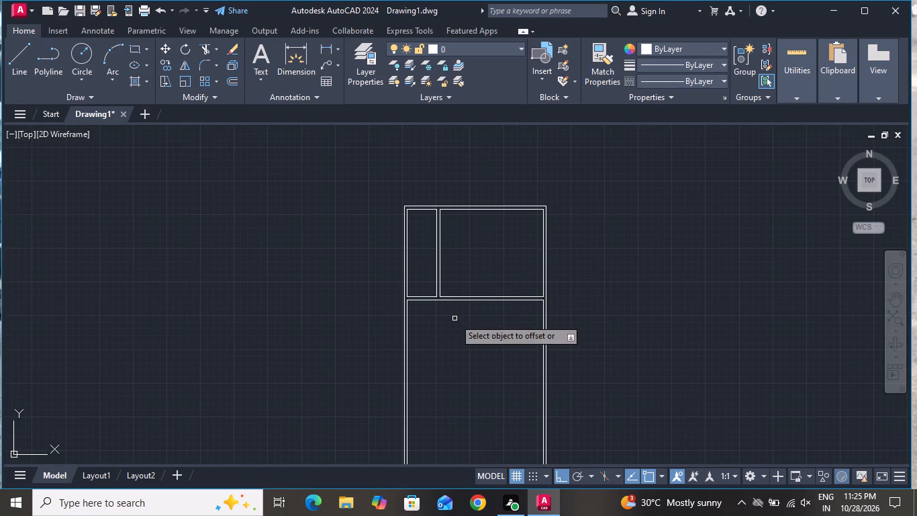
scroll(444, 255, "up", 2)
left_click(428, 266)
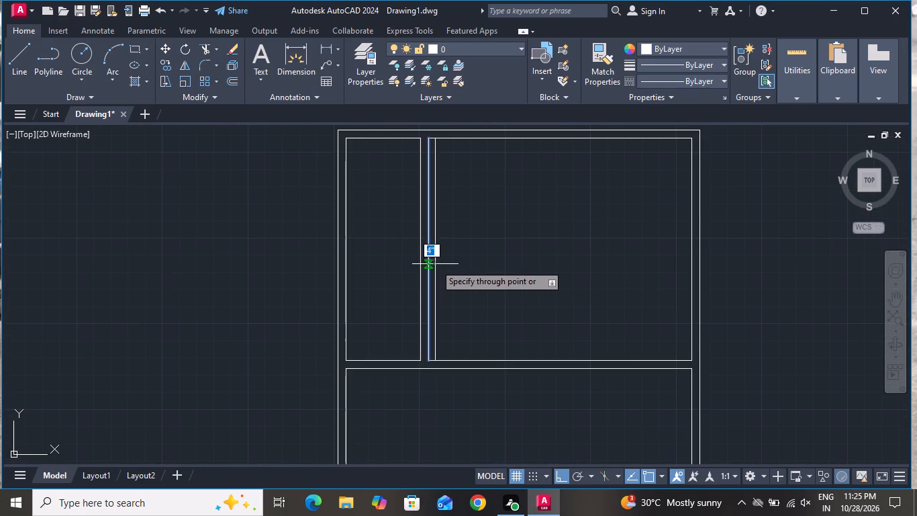
left_click(482, 258)
left_click(482, 258)
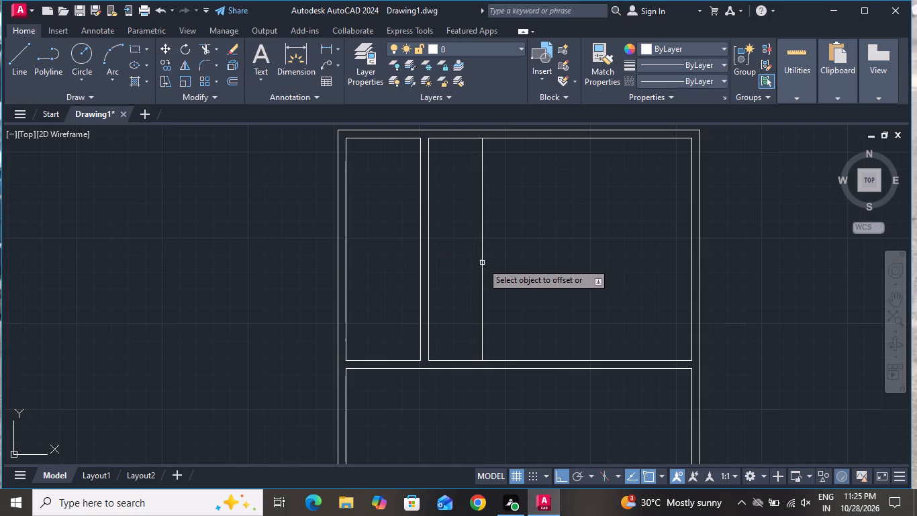
left_click(482, 263)
left_click(493, 261)
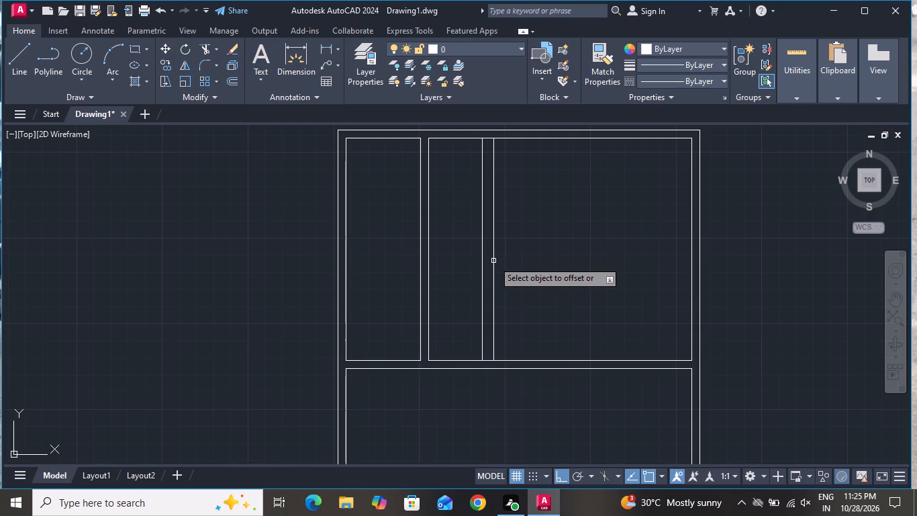
Offset the newest vertical line successively toward the right wall through three freely picked points, adding three more lines in the upper right room.
left_click(496, 261)
left_click(495, 263)
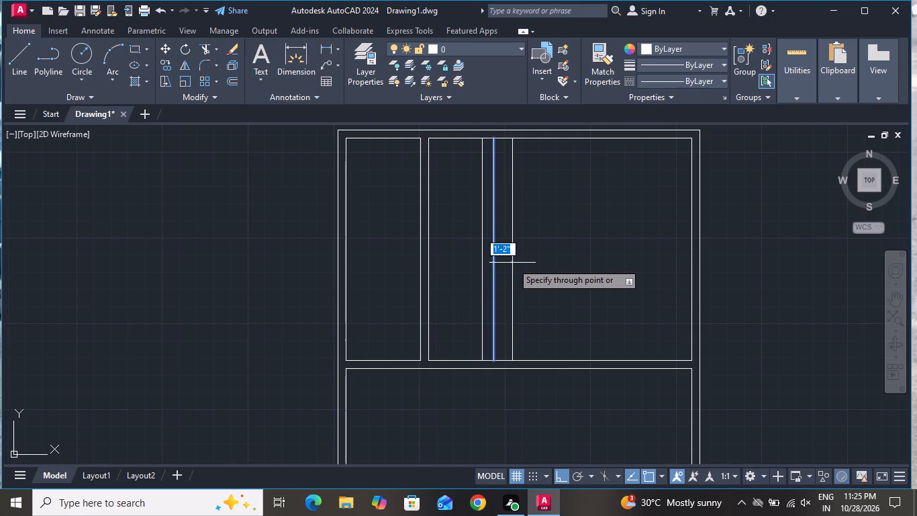
left_click(546, 257)
left_click(546, 257)
left_click(546, 257)
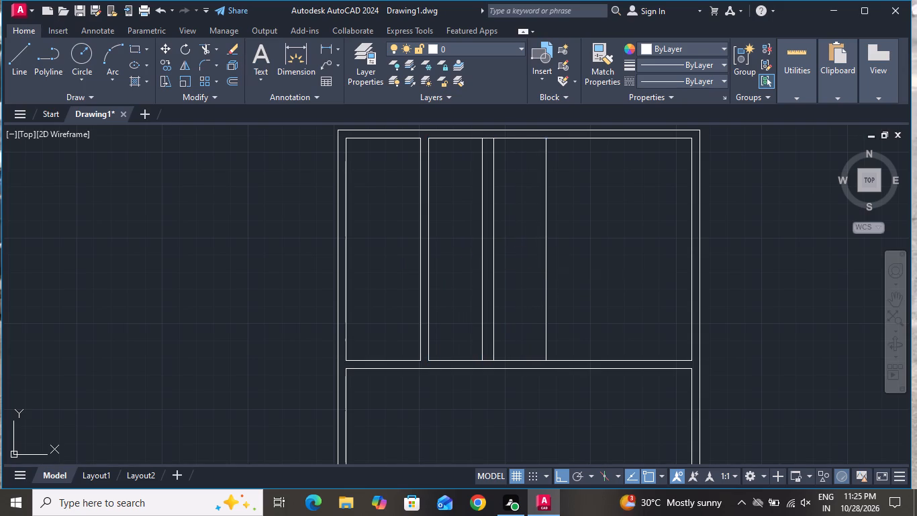
left_click(565, 257)
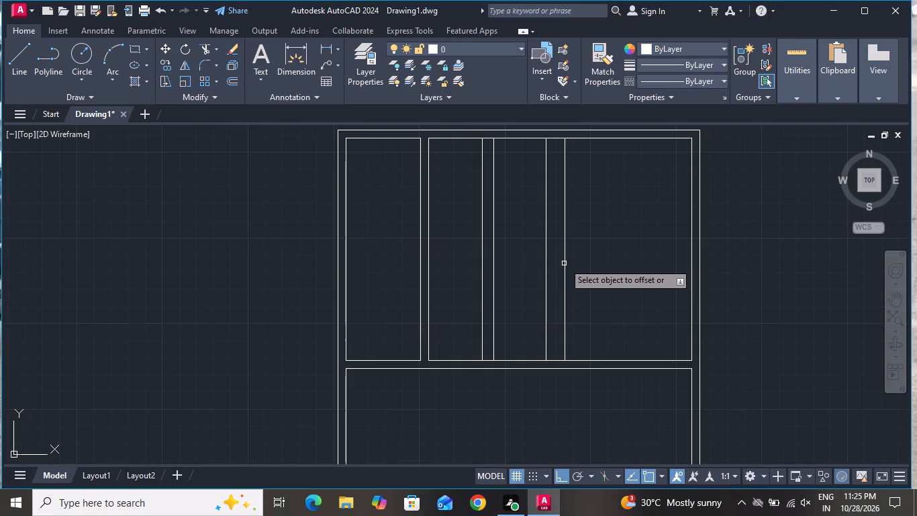
left_click(565, 262)
left_click(577, 259)
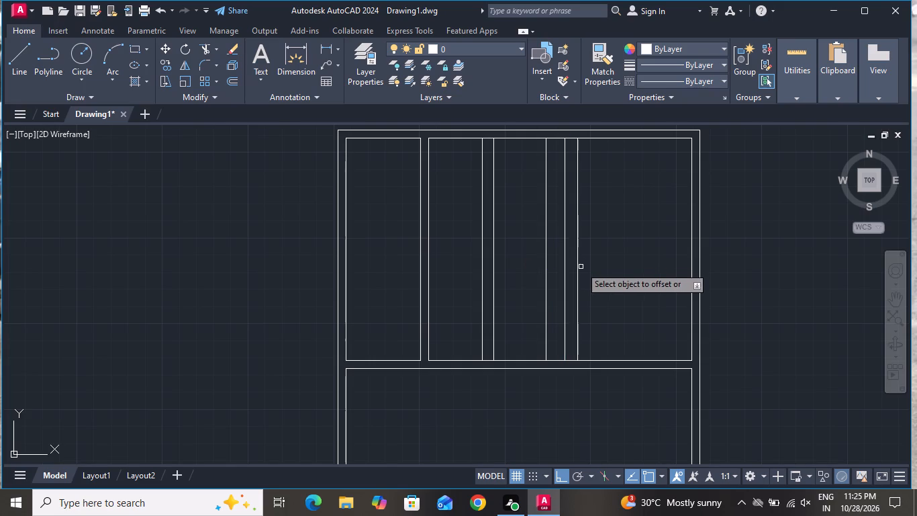
Offset the rightmost new vertical line toward the right wall, and offset the resulting line again to form a narrow pair.
left_click(580, 270)
left_click(577, 275)
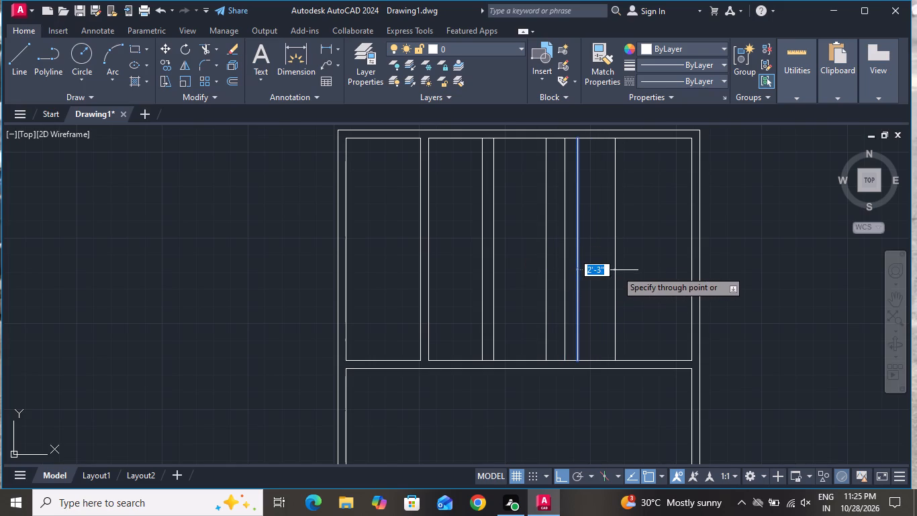
left_click(624, 269)
left_click(624, 269)
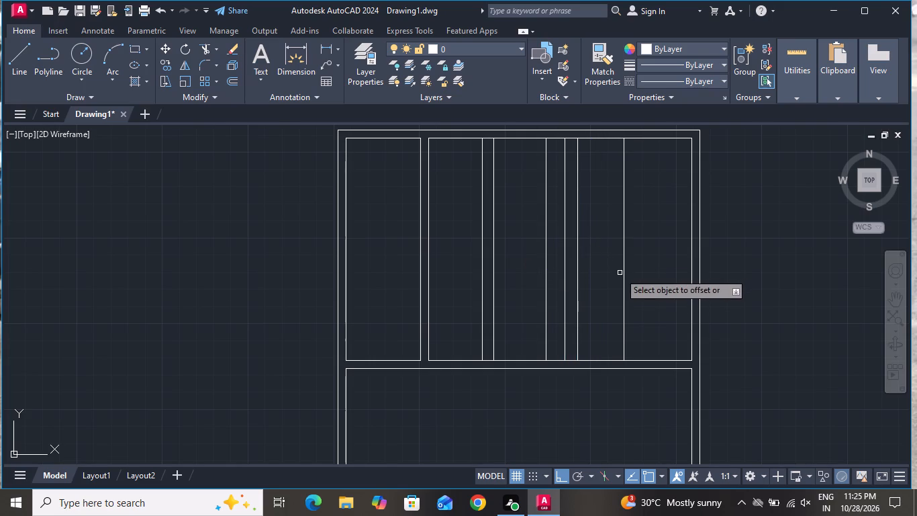
left_click(627, 269)
left_click(624, 273)
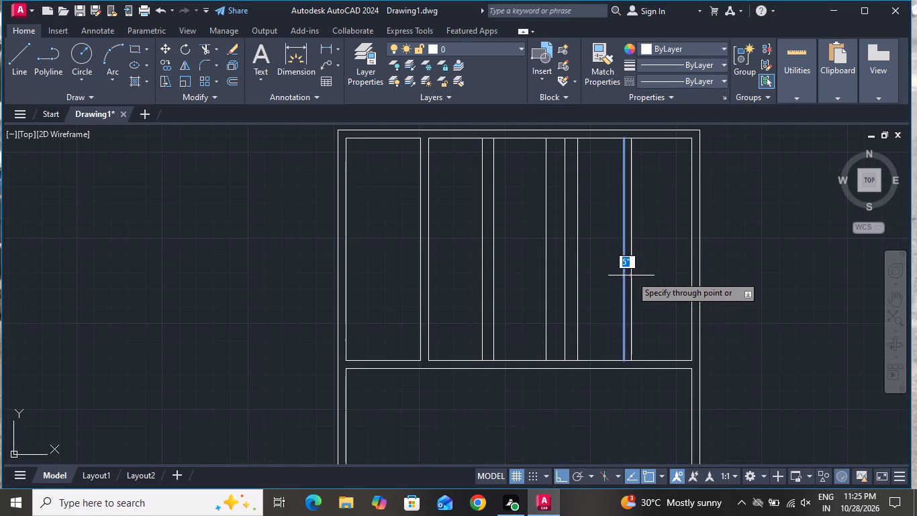
left_click(636, 274)
scroll(492, 269, "down", 2)
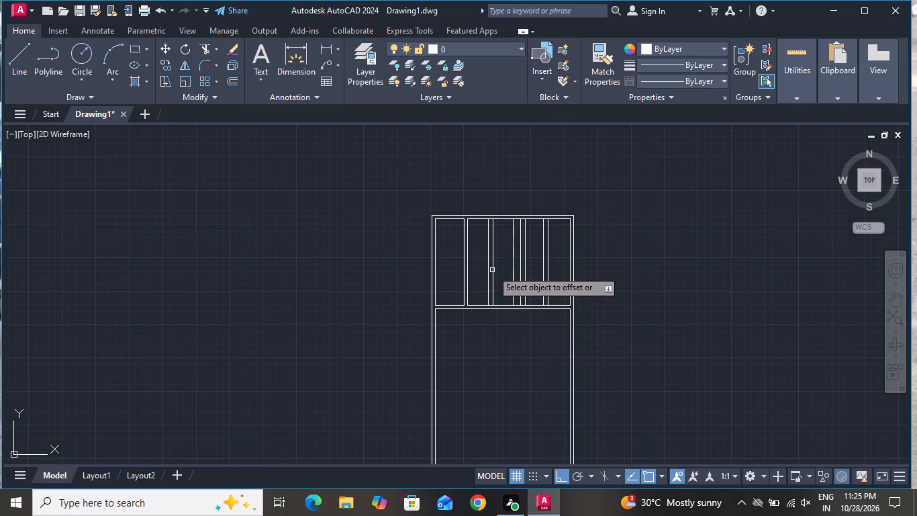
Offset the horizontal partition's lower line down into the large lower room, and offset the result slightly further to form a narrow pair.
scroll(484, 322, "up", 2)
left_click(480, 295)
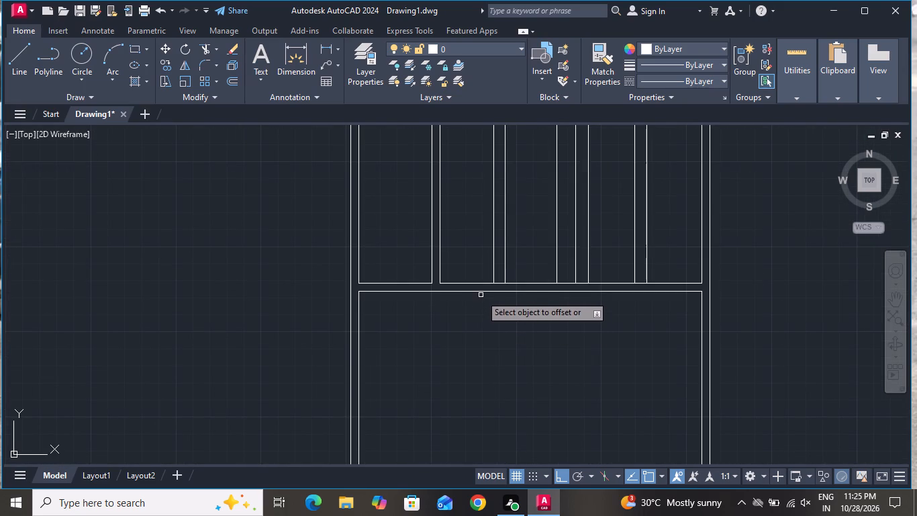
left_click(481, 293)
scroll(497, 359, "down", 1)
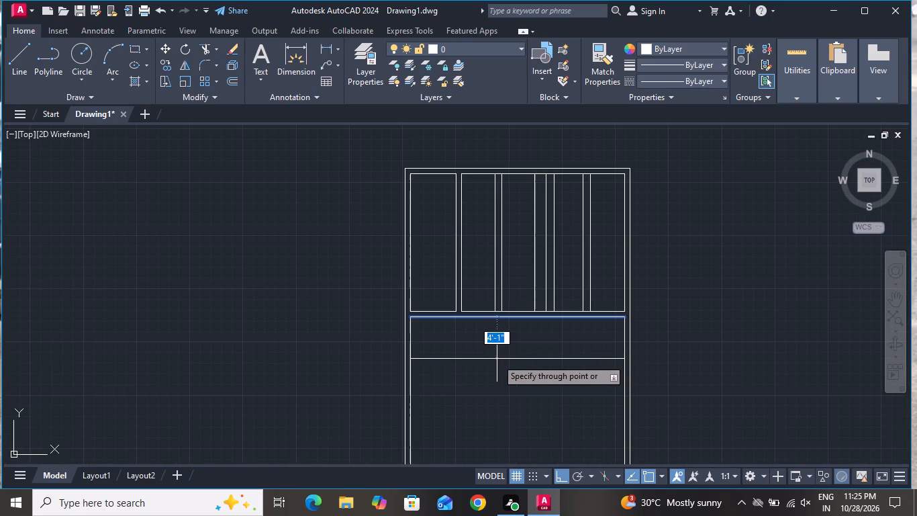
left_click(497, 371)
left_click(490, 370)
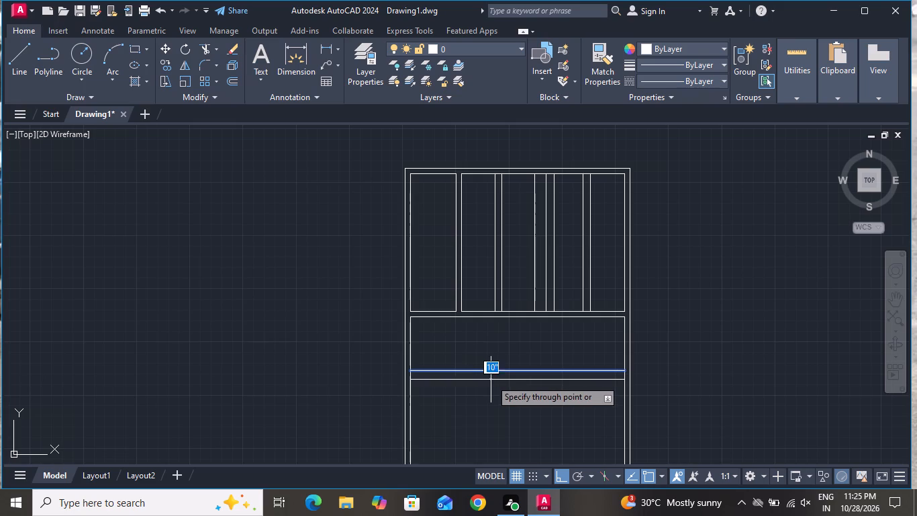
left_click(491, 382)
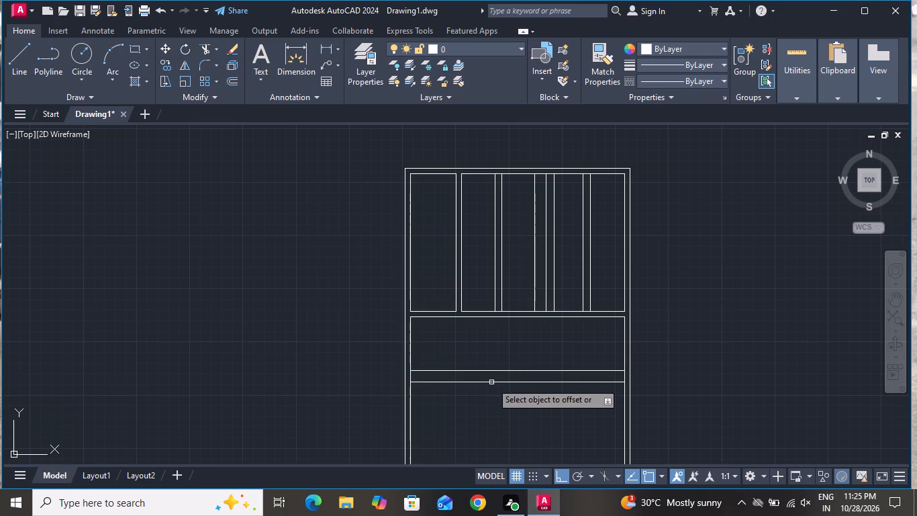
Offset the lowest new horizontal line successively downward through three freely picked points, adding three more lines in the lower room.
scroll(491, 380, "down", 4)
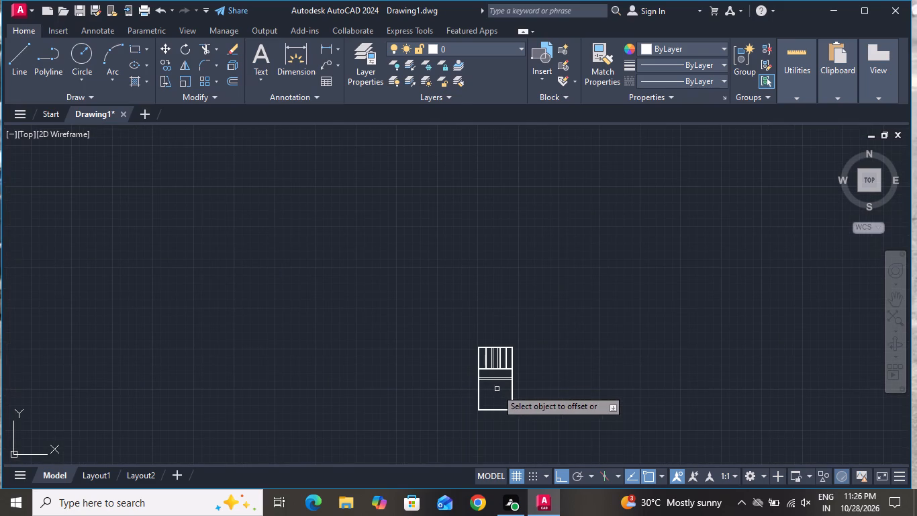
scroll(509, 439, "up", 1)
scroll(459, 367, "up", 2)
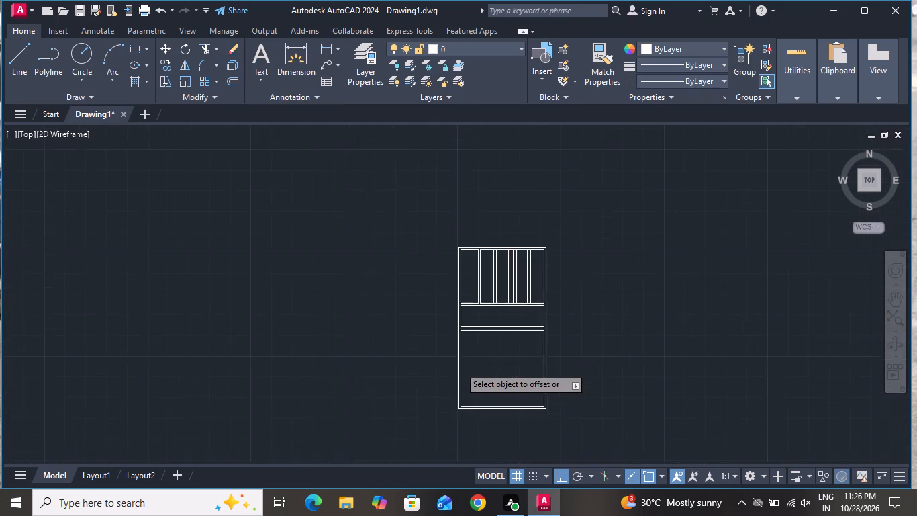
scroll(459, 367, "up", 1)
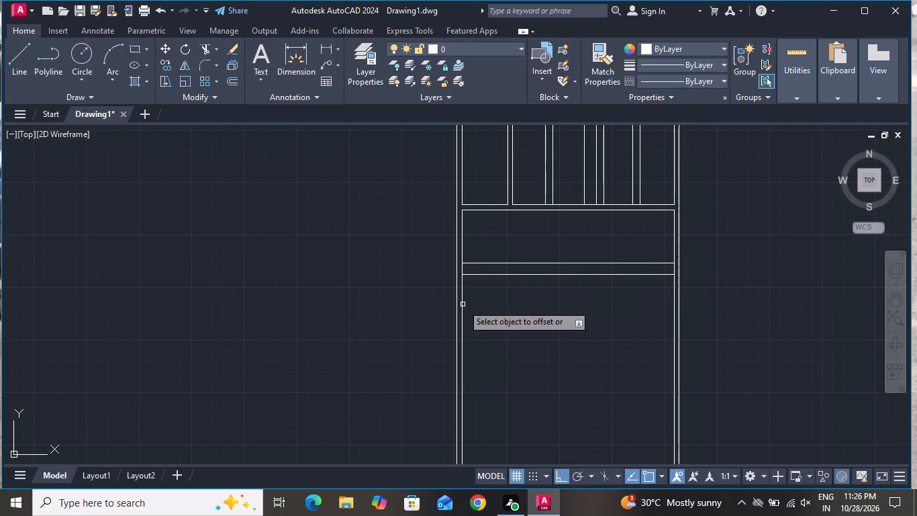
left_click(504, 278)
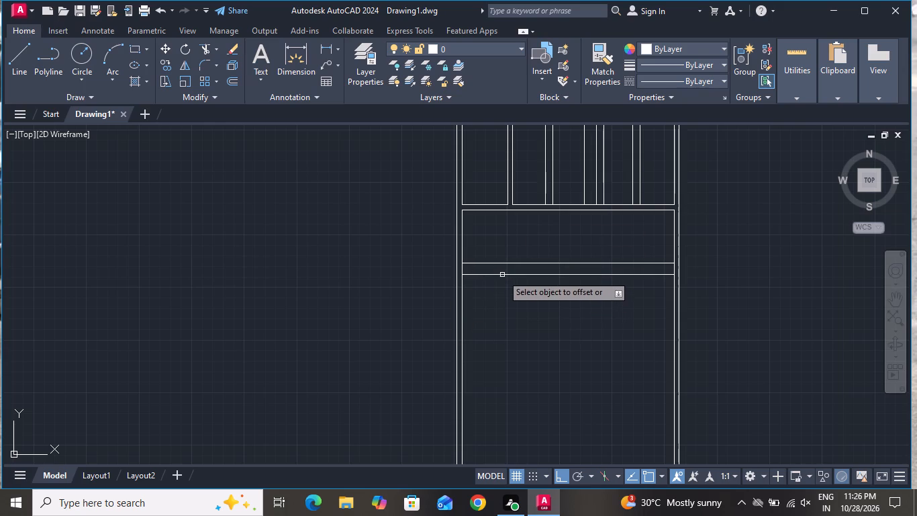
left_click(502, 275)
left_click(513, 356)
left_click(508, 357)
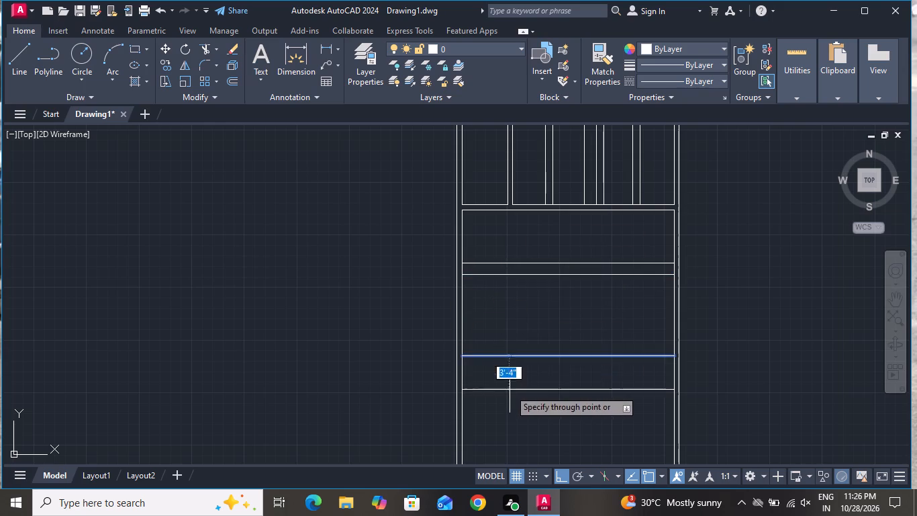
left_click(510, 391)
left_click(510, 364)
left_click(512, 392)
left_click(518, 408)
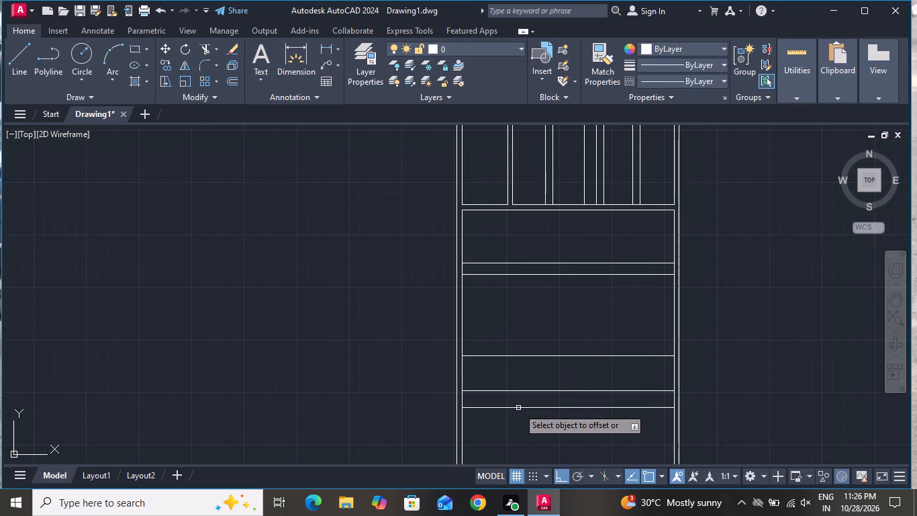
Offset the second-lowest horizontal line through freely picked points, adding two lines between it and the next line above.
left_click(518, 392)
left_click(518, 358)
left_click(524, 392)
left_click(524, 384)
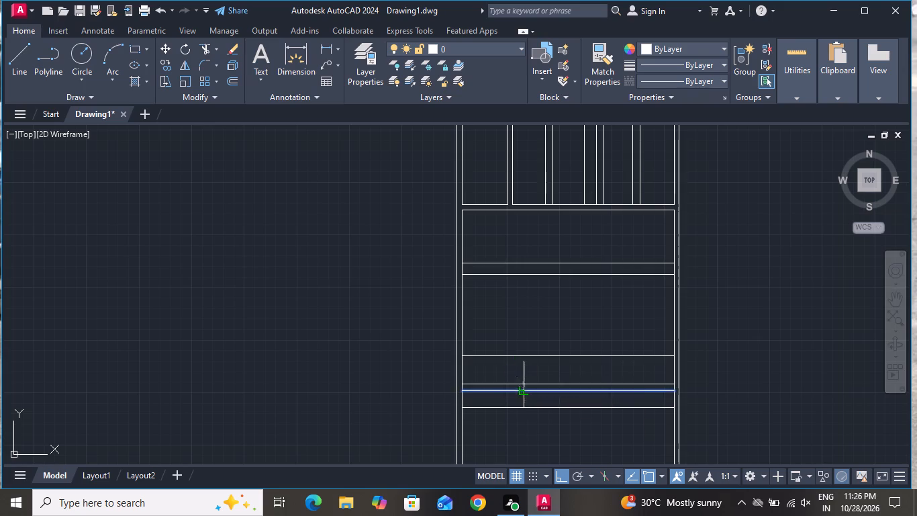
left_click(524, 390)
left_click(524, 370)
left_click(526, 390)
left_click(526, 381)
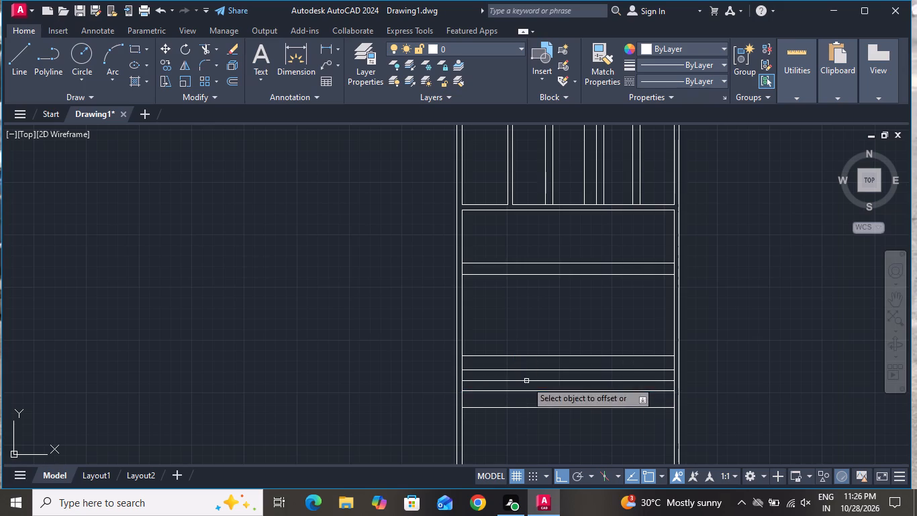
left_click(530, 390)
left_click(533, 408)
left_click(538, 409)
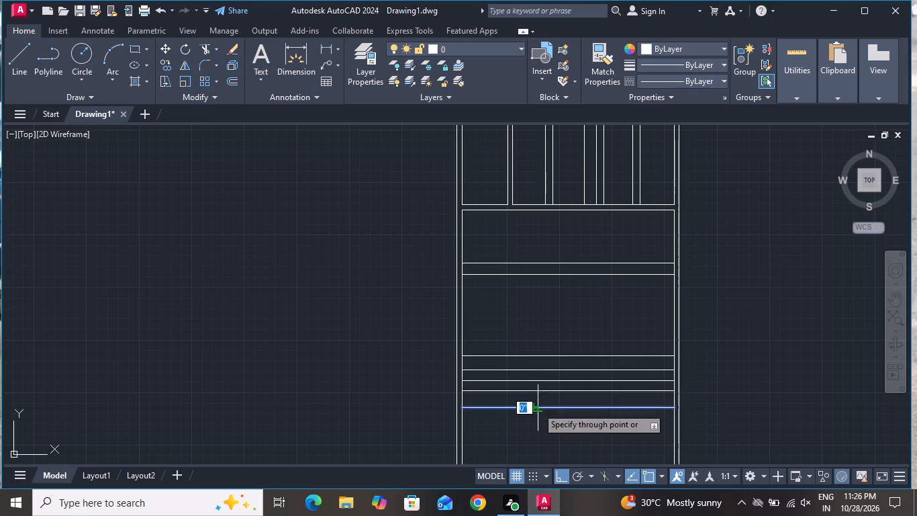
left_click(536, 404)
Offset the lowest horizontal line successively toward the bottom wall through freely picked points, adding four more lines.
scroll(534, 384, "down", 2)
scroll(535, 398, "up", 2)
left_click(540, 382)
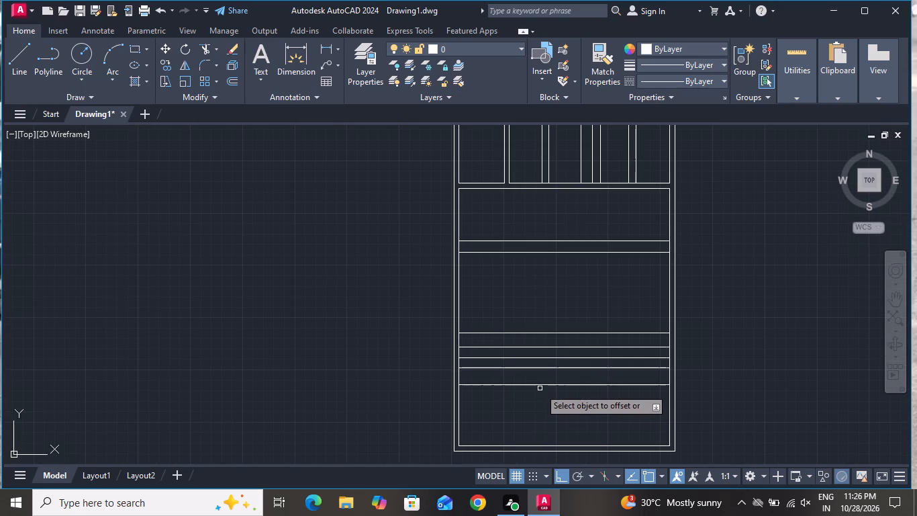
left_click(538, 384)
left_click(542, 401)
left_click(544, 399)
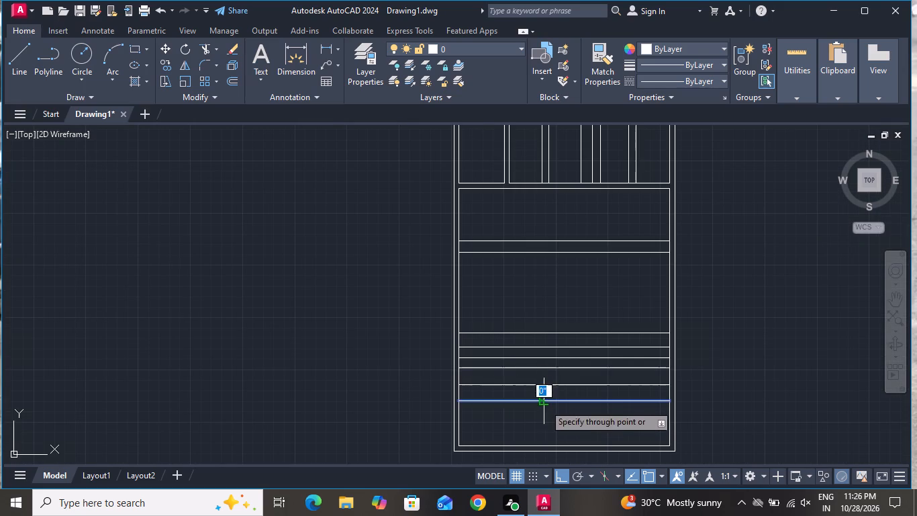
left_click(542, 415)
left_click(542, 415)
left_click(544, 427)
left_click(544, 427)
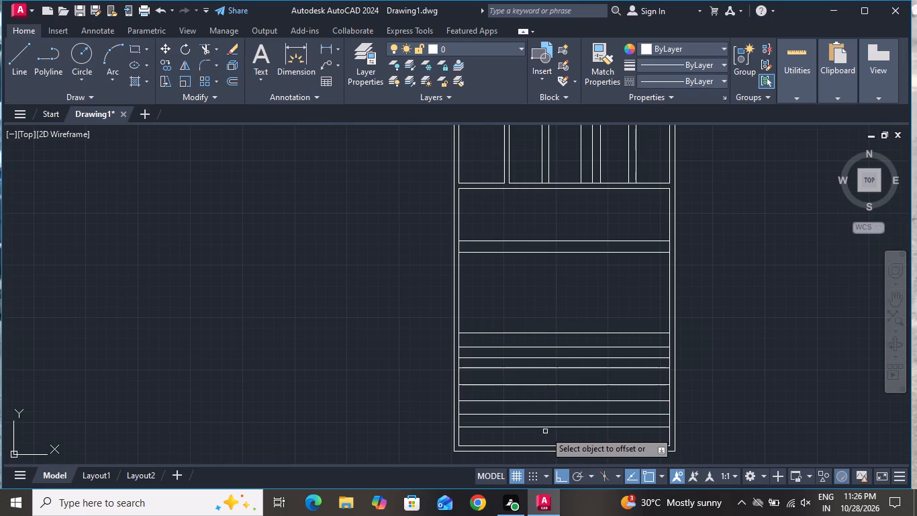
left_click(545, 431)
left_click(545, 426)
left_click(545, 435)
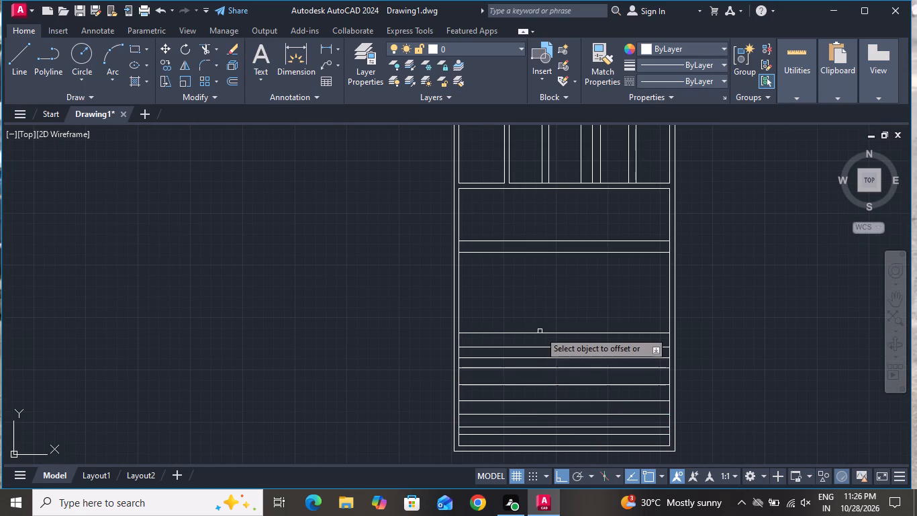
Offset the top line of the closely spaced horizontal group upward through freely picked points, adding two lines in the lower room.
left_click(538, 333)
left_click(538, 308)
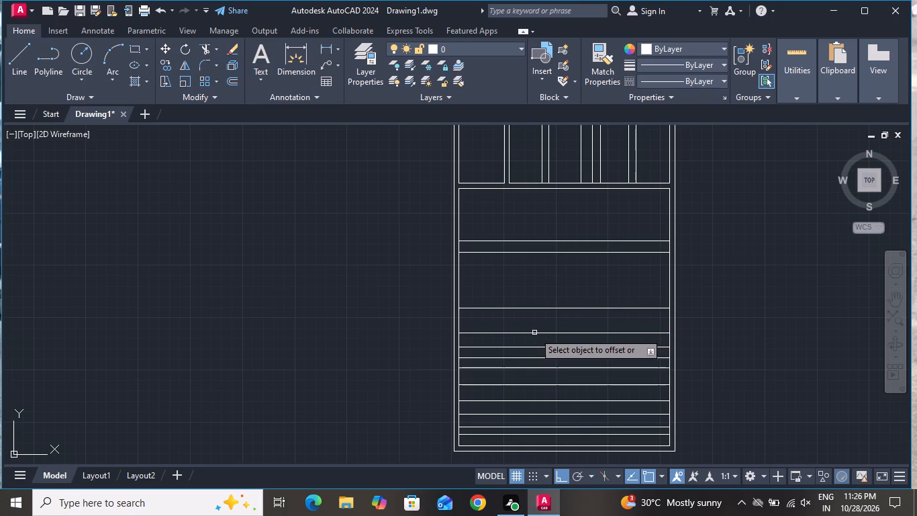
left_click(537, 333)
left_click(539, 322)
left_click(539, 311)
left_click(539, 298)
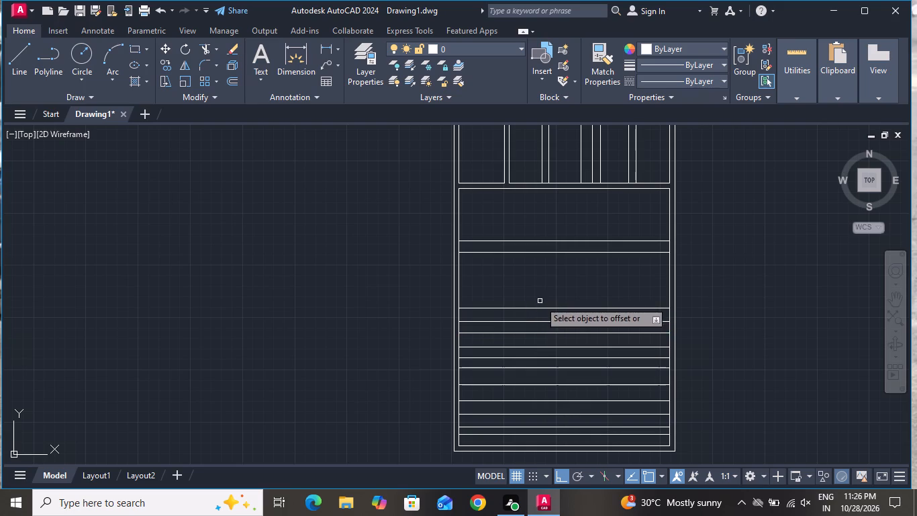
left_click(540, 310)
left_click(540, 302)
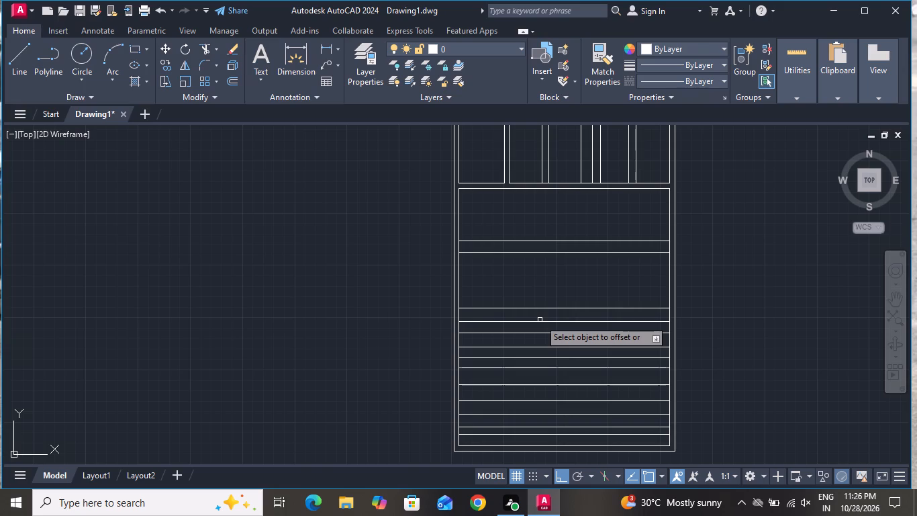
Leave Offset and undo all its freely placed lines in both the upper right room and the lower room.
key("ctrl+z")
key("ctrl+z")
key("ctrl+z")
right_click(542, 320, "ctrl")
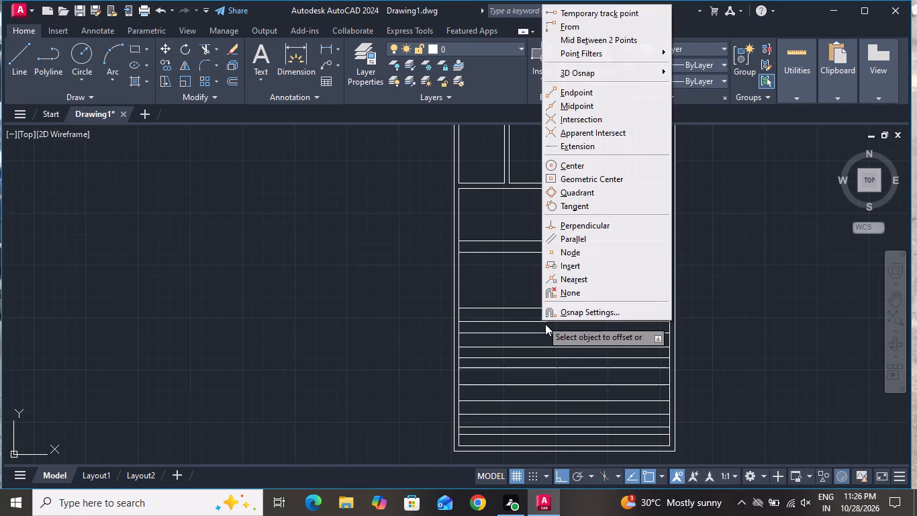
left_click(386, 296)
right_click(357, 331)
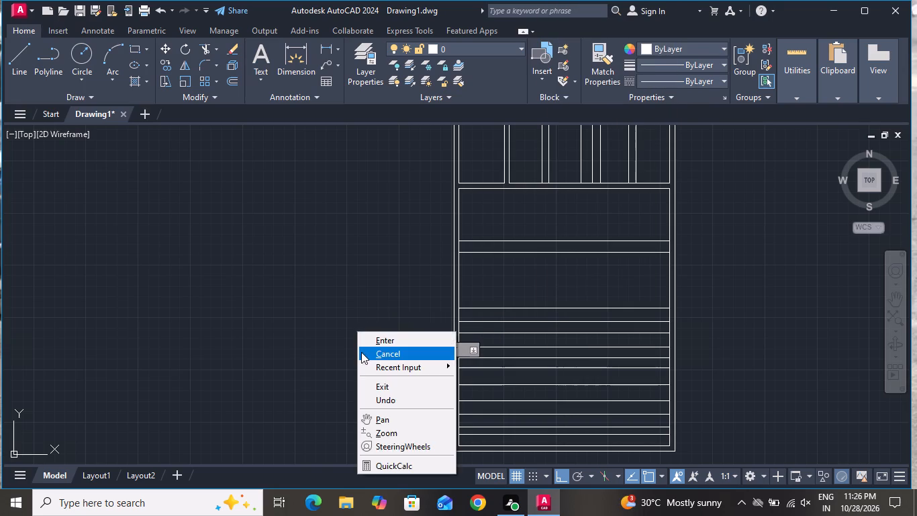
left_click(363, 352)
key("ctrl+z")
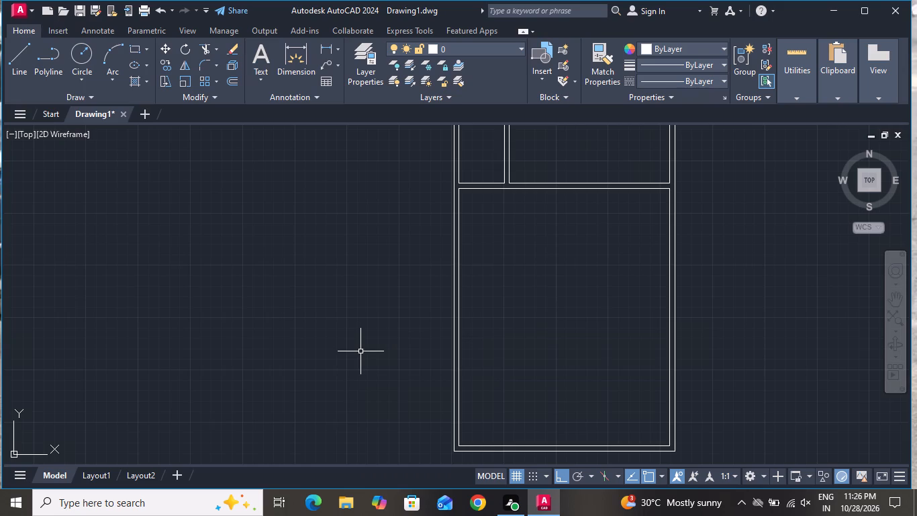
Using Offset with the Through option, offset the horizontal partition's lower line 7' down into the lower room.
scroll(356, 408, "down", 2, "ctrl")
scroll(441, 370, "up", 2)
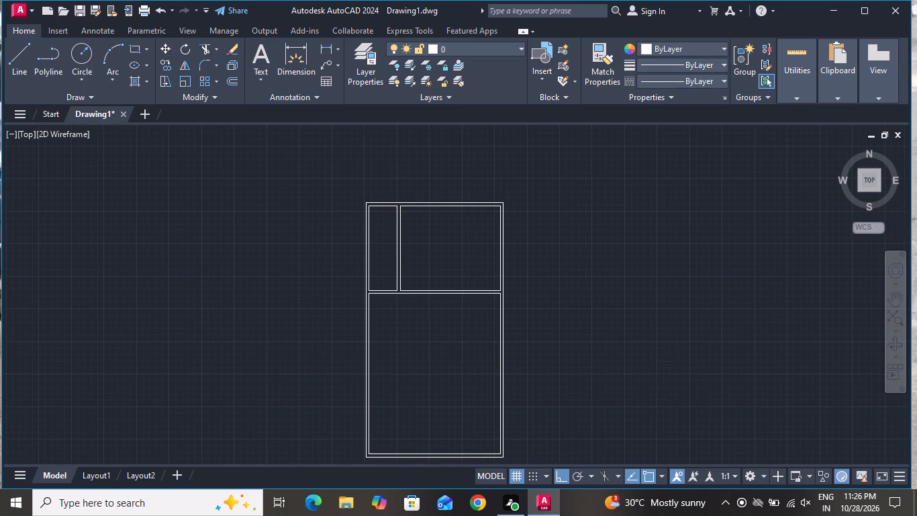
type("O T")
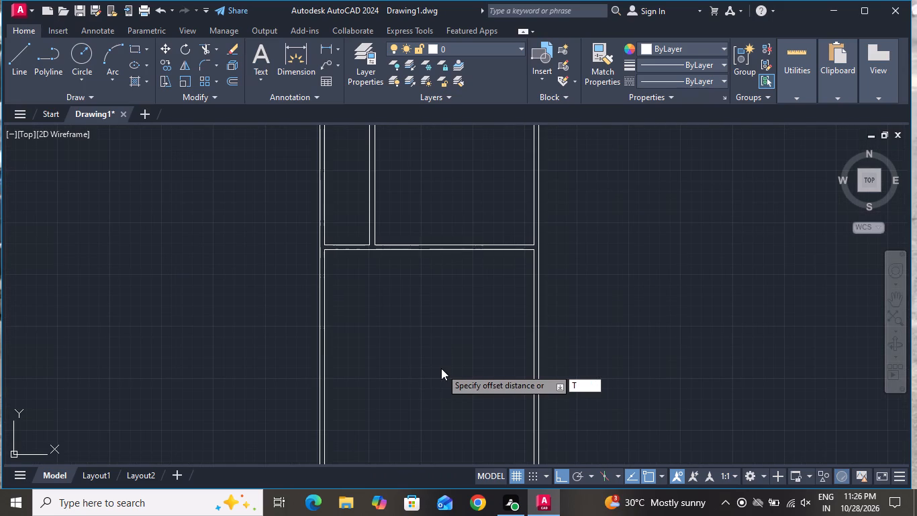
key("space")
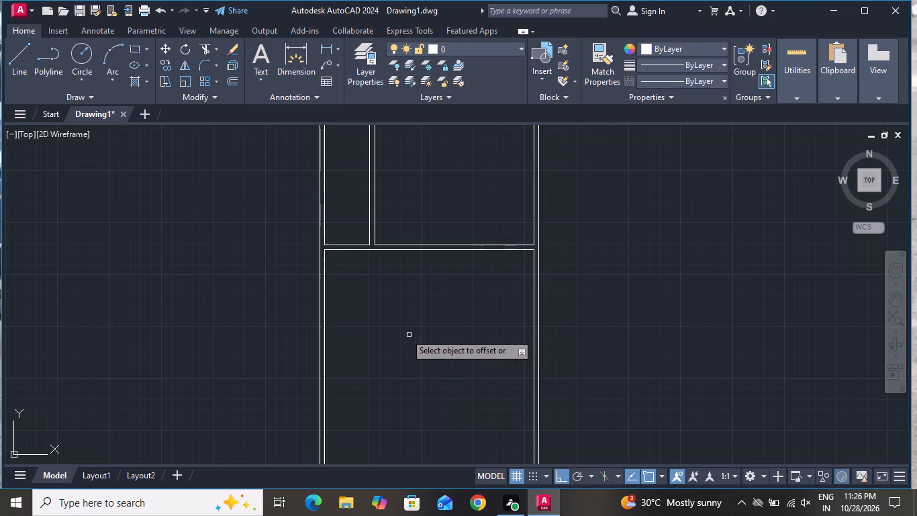
scroll(367, 274, "up", 2)
left_click(363, 214)
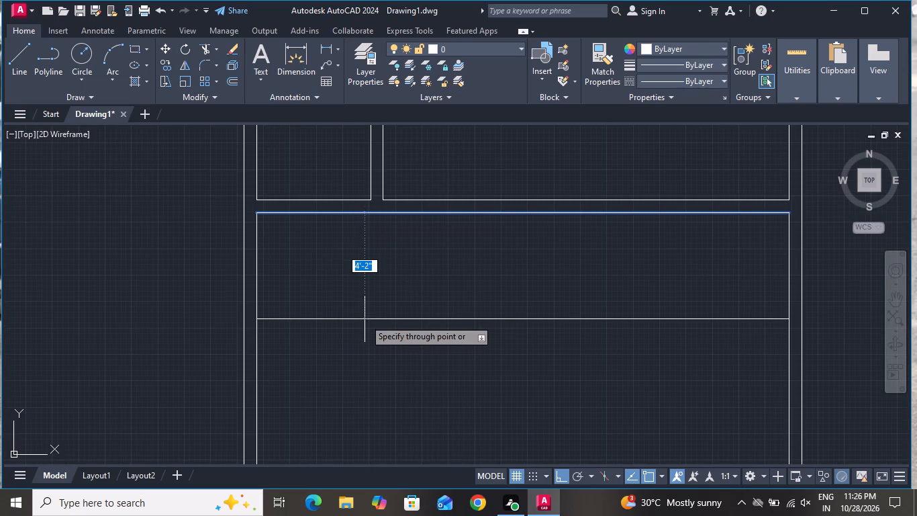
type("7'")
key("Return")
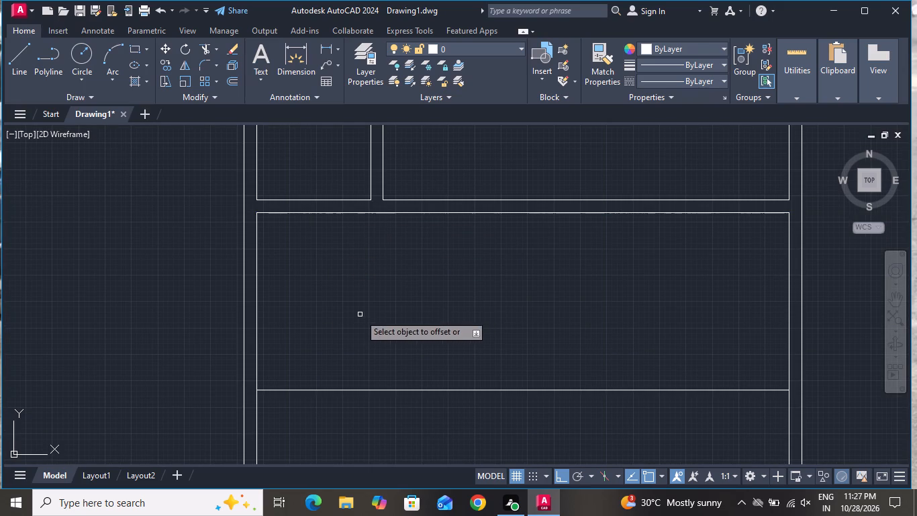
Offset the left wall's inner line 7' into the lower room, and offset the result 6" to the right to form a vertical partition.
left_click(258, 313)
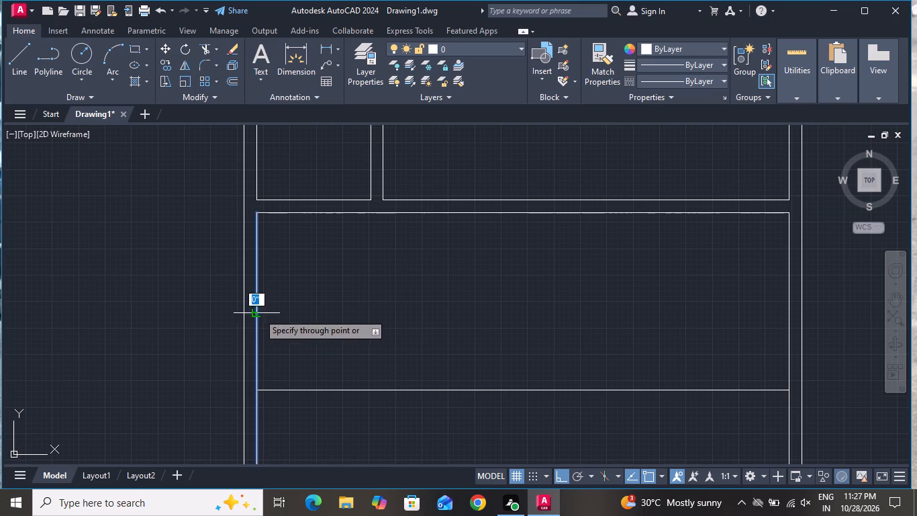
type("7'")
key("Return")
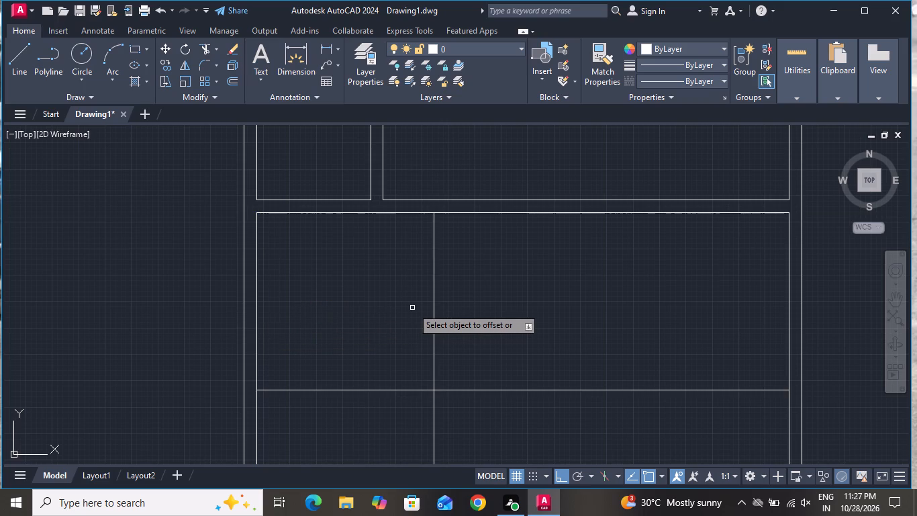
left_click(434, 302)
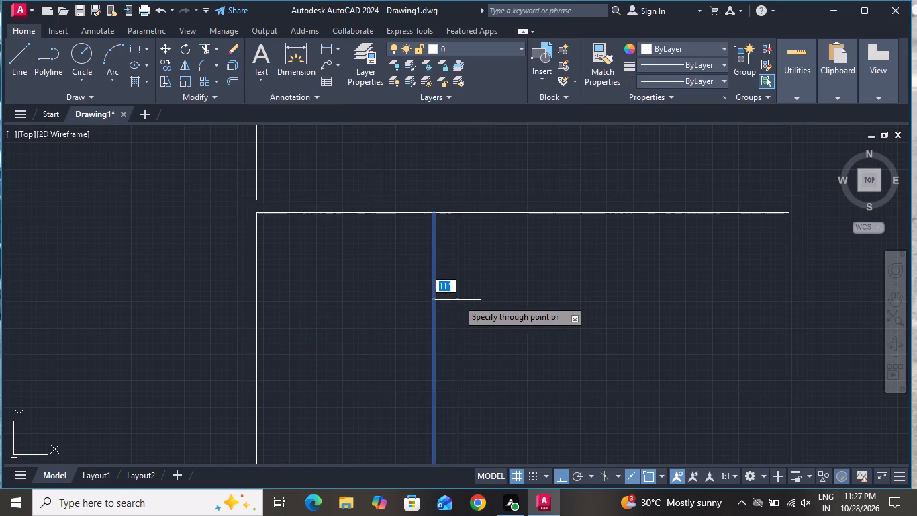
key("6")
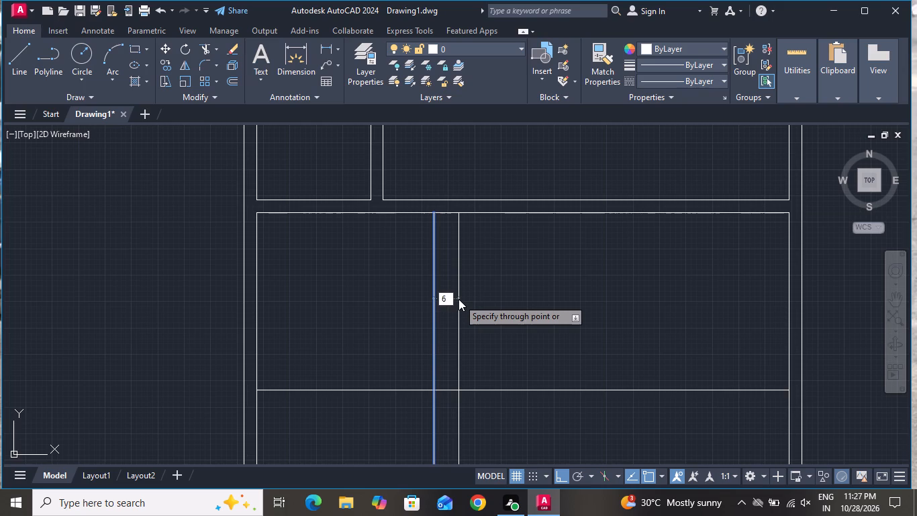
key("shift+quotedbl")
key("Return")
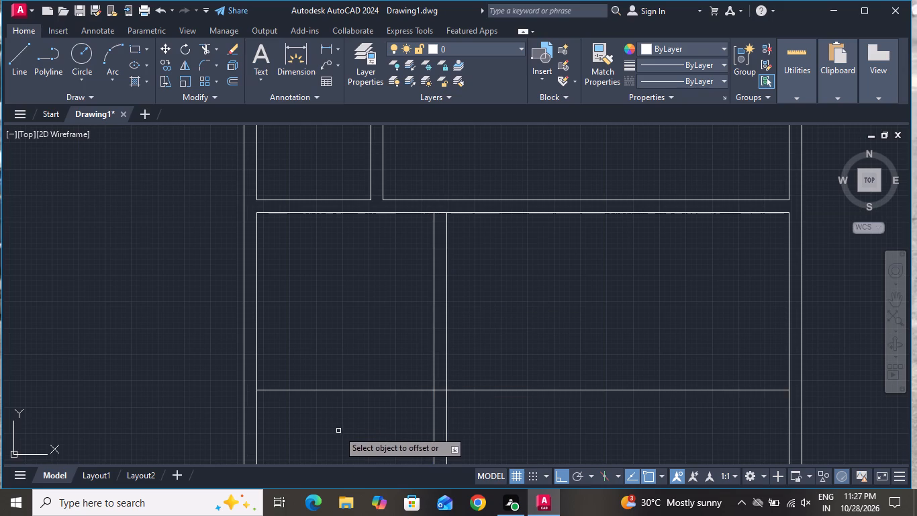
Offset the 7' room's bottom line 6" downward to form a horizontal partition, and leave Offset.
left_click(370, 388)
left_click(370, 390)
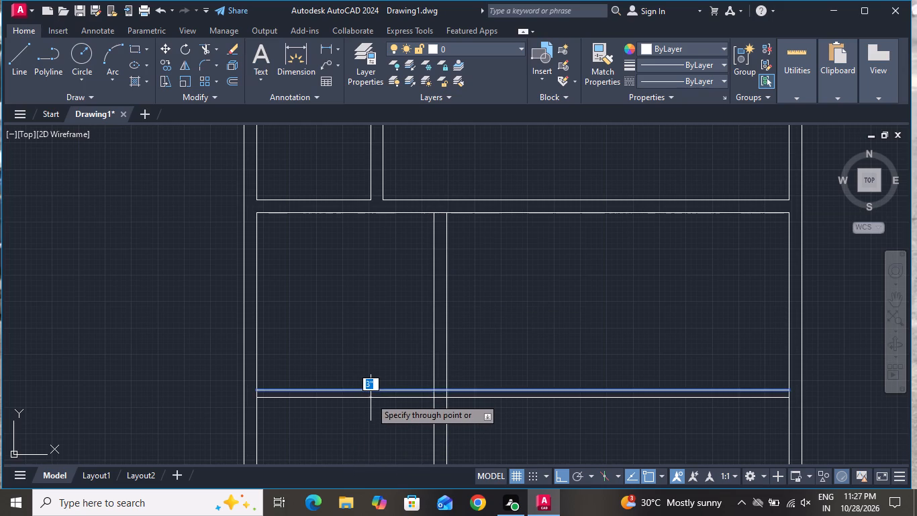
key("6")
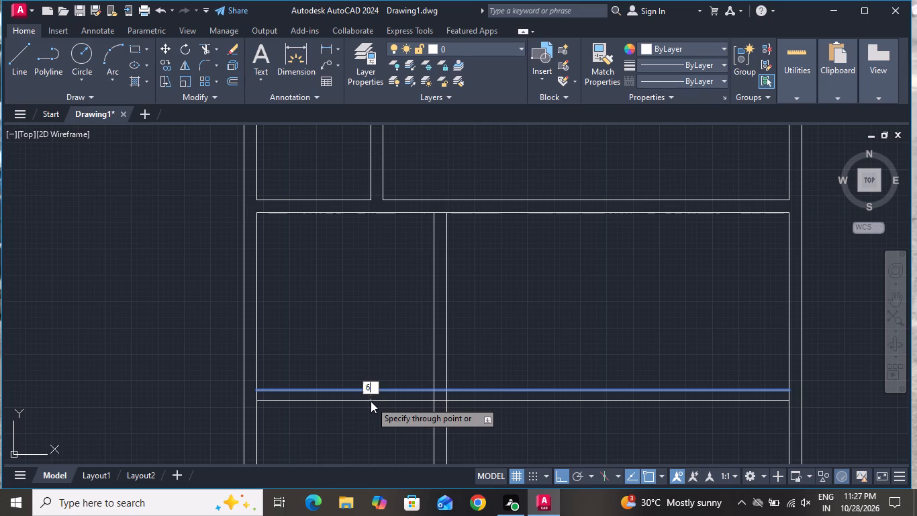
key("shift+quotedbl")
key("Return")
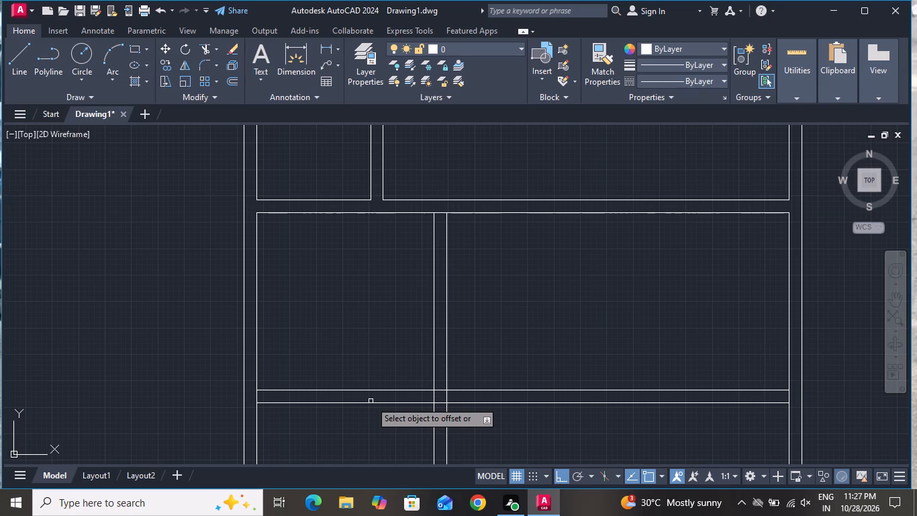
right_click(371, 401)
left_click(392, 281)
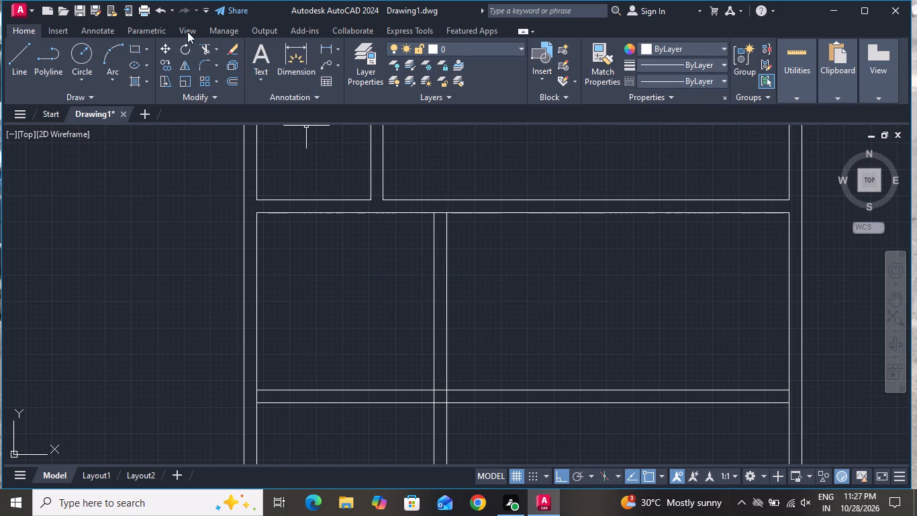
Trim the horizontal partition lines beyond the vertical partition and the vertical partition lines below the horizontal one, closing the 7' by 7' room.
left_click(202, 46)
scroll(363, 161, "down", 1)
left_click(453, 252)
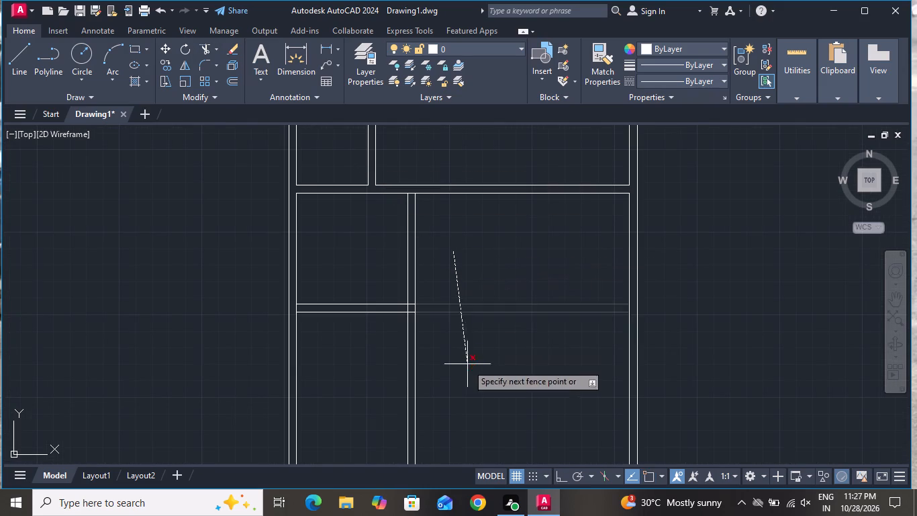
left_click(470, 365)
left_click(456, 355)
left_click(363, 399)
right_click(454, 322)
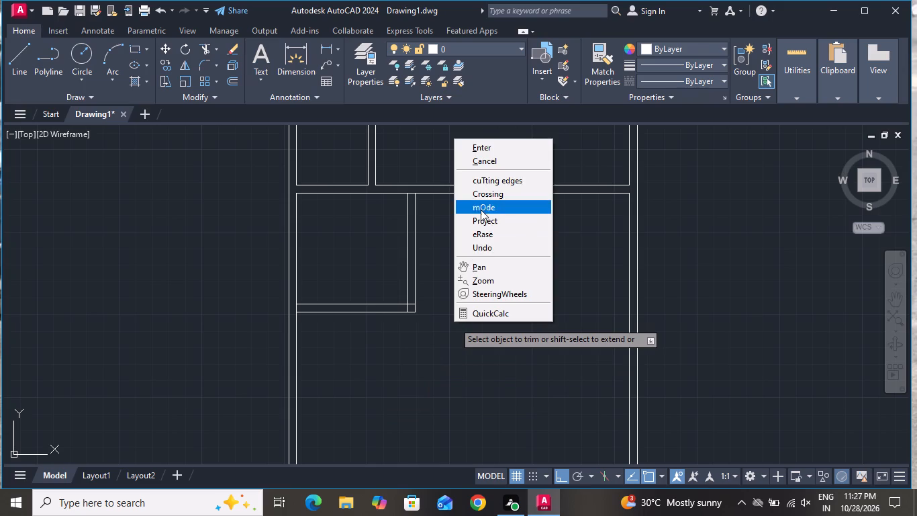
left_click(493, 155)
Using Offset with the Through option, offset the lower line of the 7' room's bottom partition 4' downward.
type("O T")
key("space")
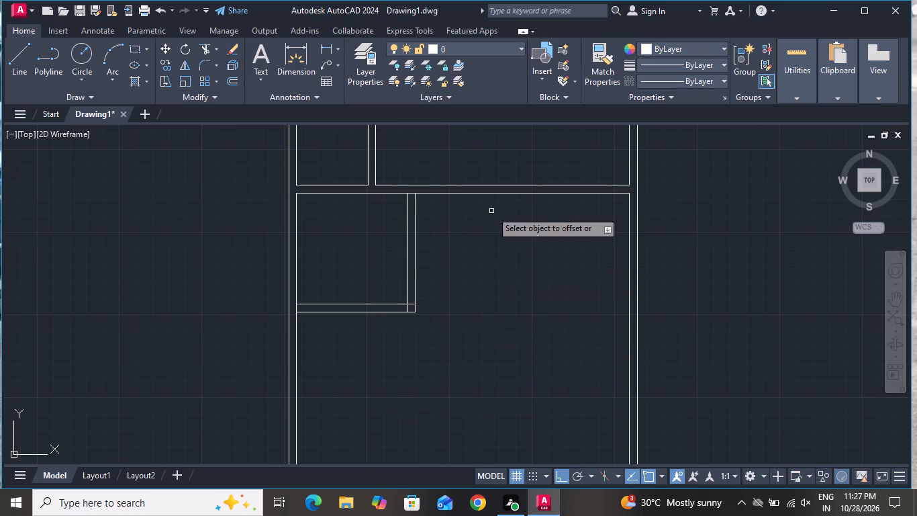
scroll(575, 302, "down", 1)
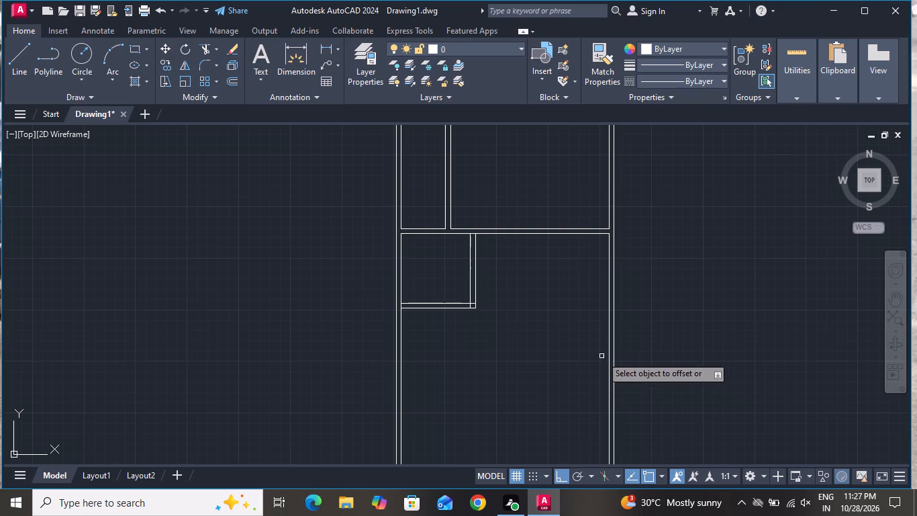
scroll(420, 363, "up", 1)
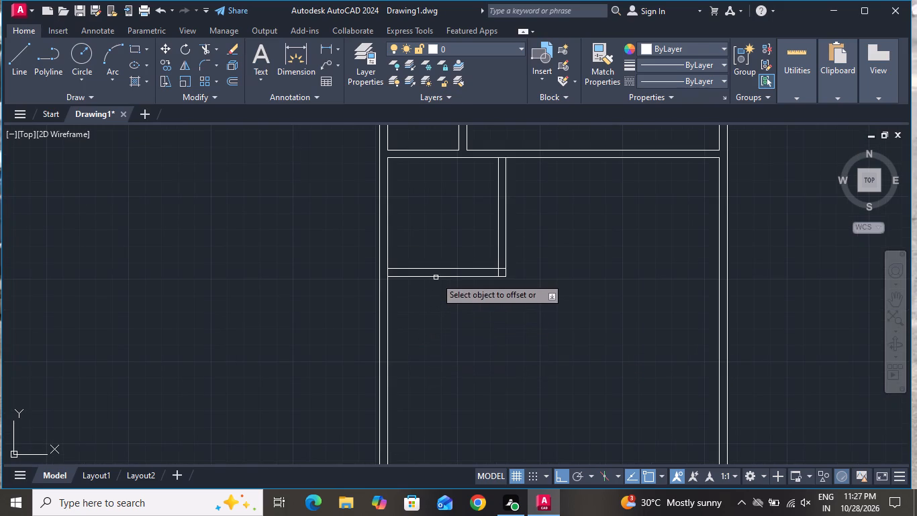
left_click(436, 277)
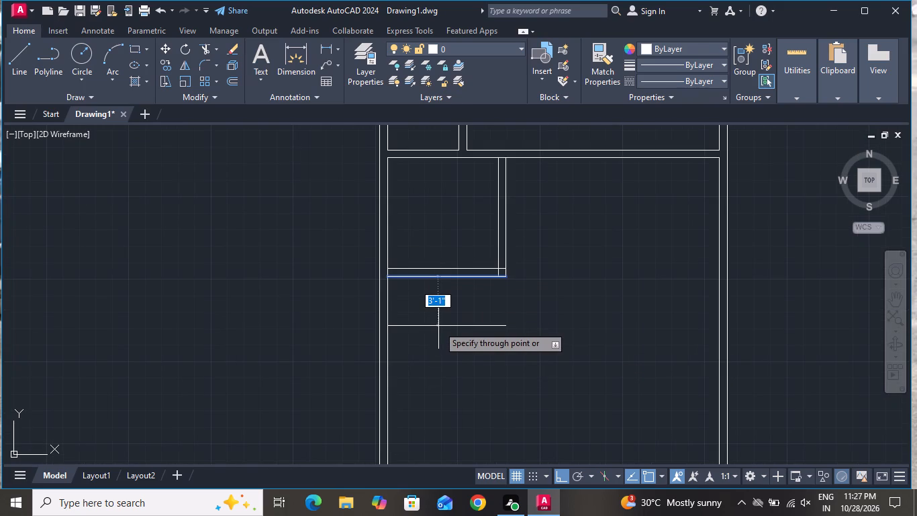
key("4")
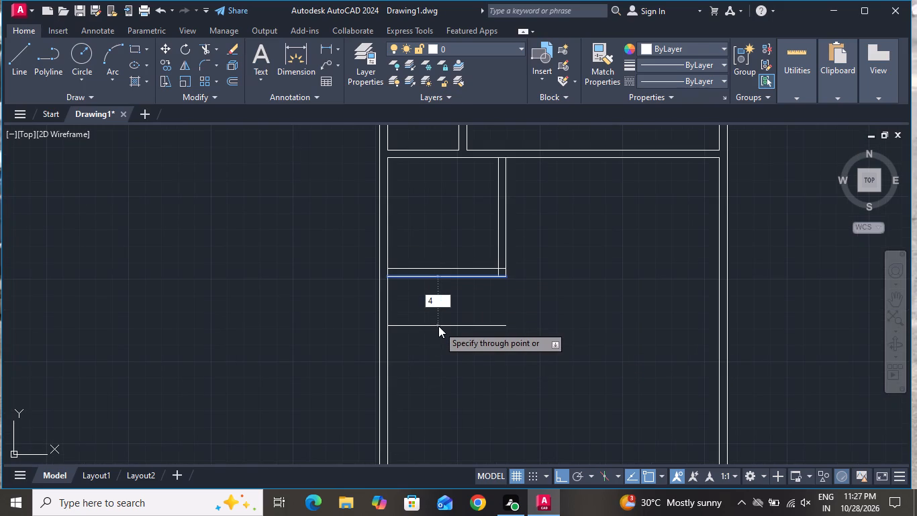
key("apostrophe")
key("Return")
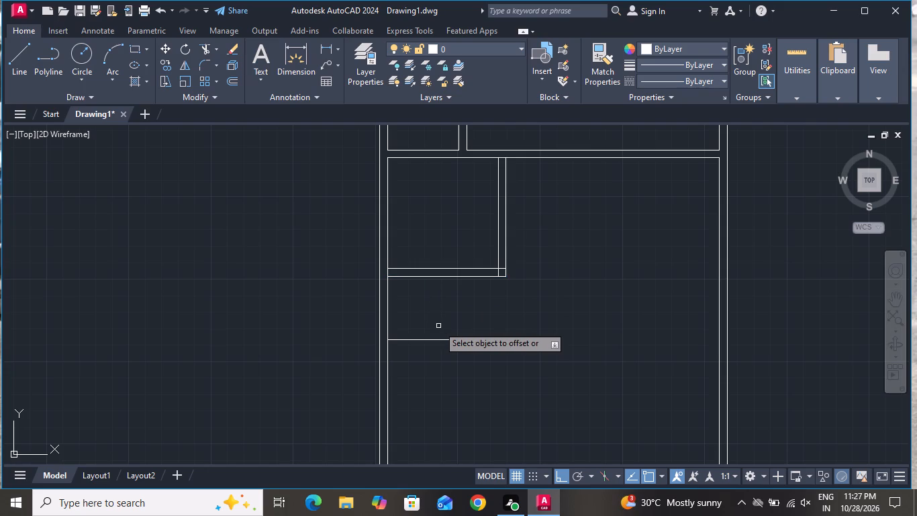
Offset the left wall's inner line through the trimmed vertical partition's inner line, and the result through its outer line, making full-height partition lines.
left_click(386, 306)
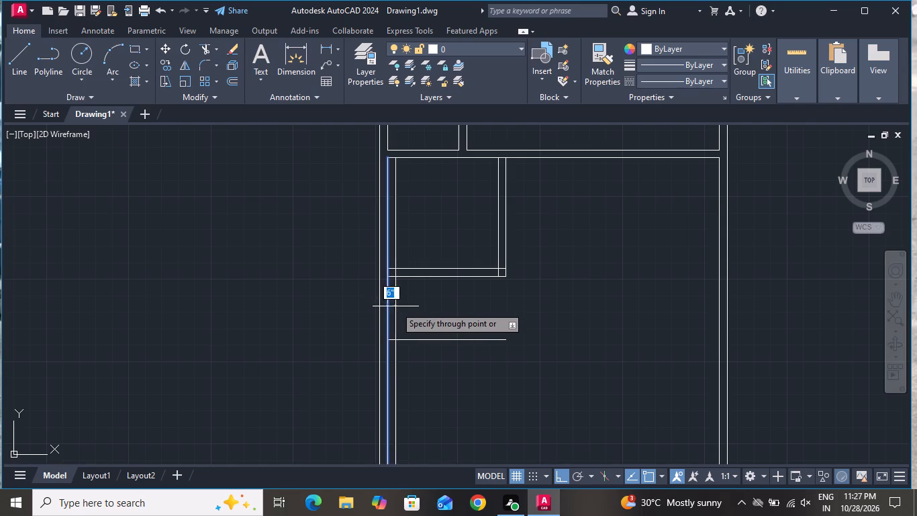
left_click(497, 275)
left_click(497, 288)
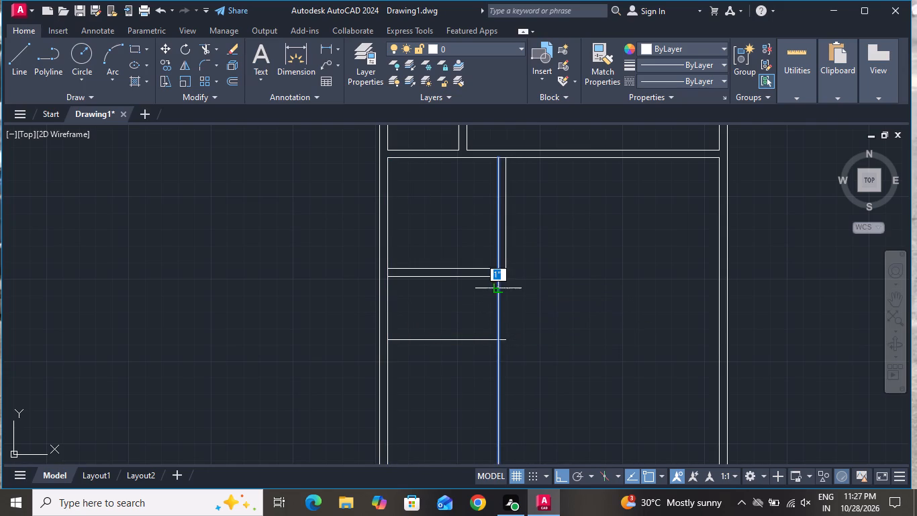
left_click(505, 274)
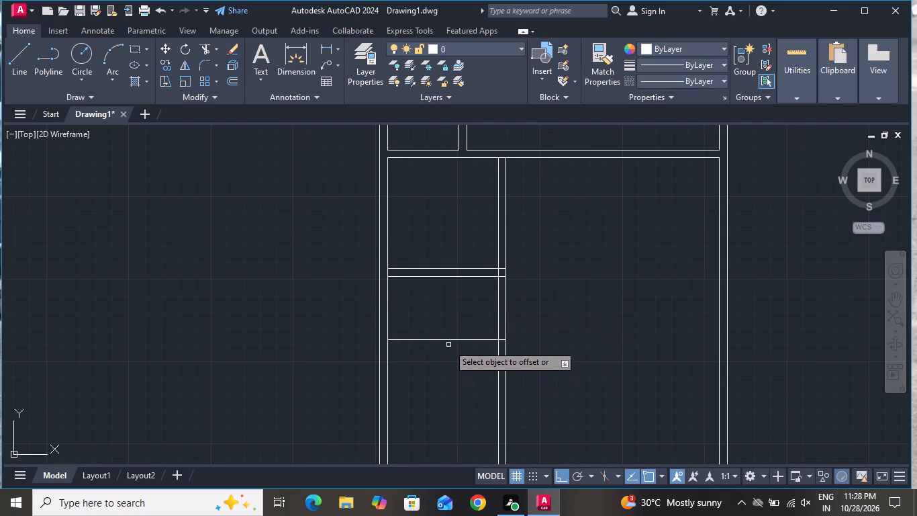
Offset the line 4' below the small room 6" downward to form the second horizontal partition.
left_click(446, 339)
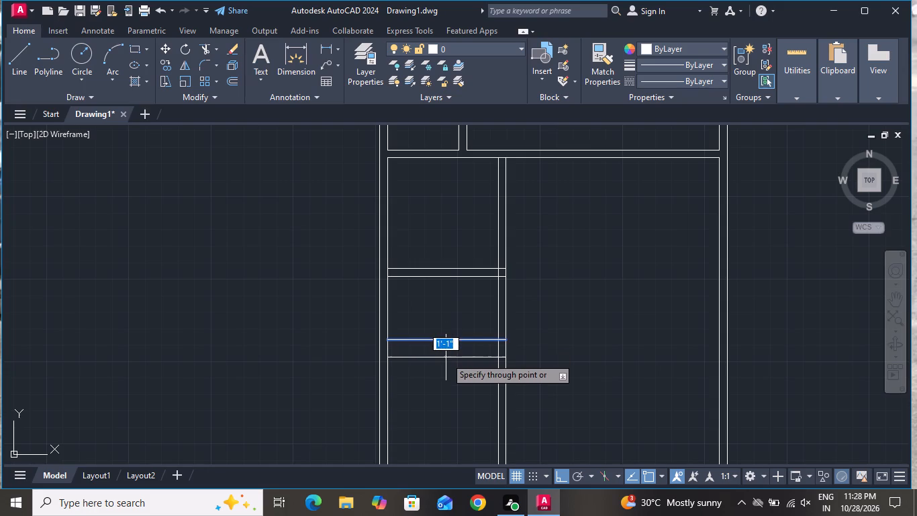
key("6")
key("shift+quotedbl")
key("Return")
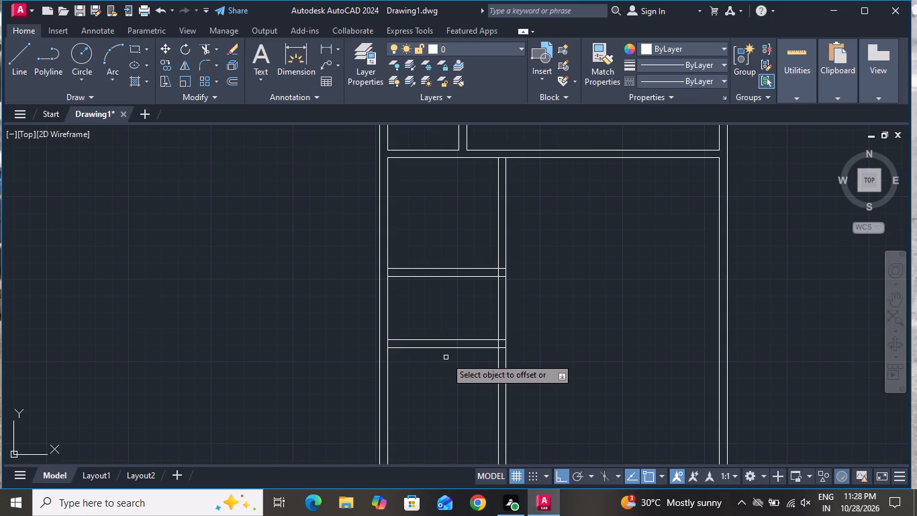
Offset the second horizontal partition's lower line 3' downward, and offset the result 6" further down to form a third partition.
scroll(446, 357, "up", 3)
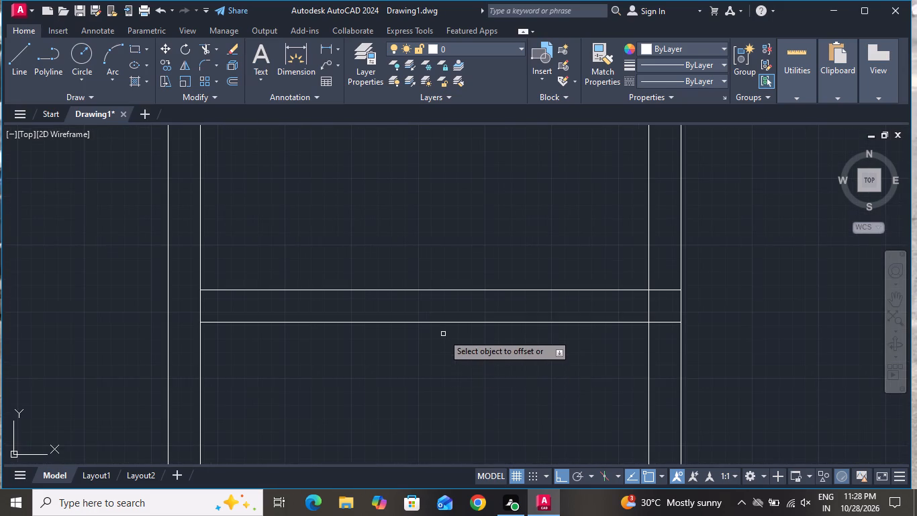
left_click(448, 322)
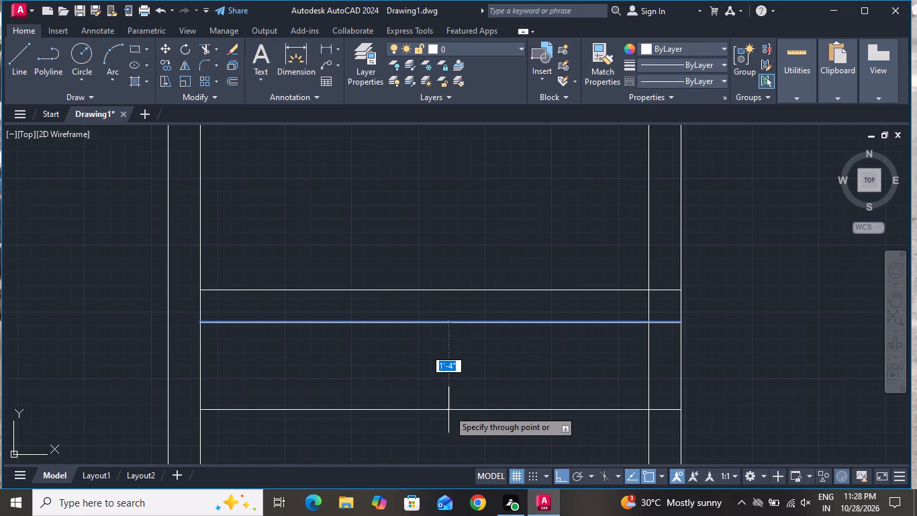
type("3'")
key("Return")
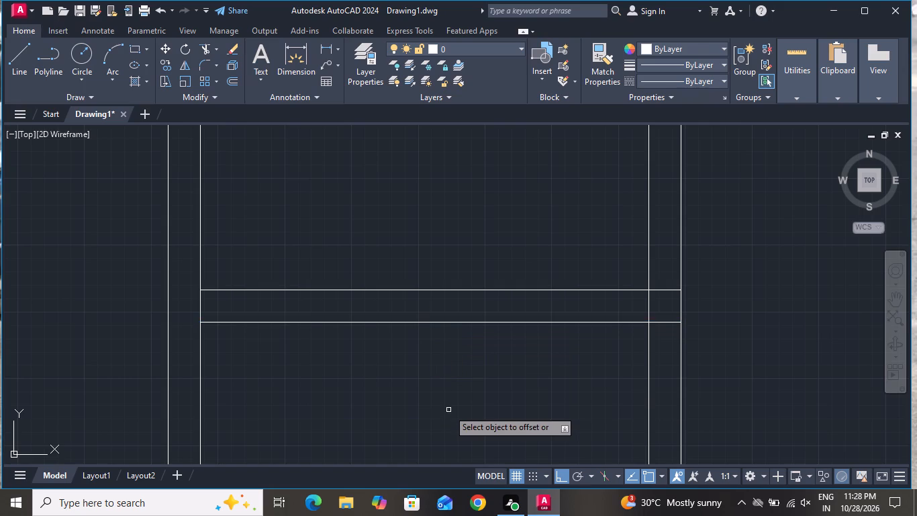
scroll(497, 296, "down", 3)
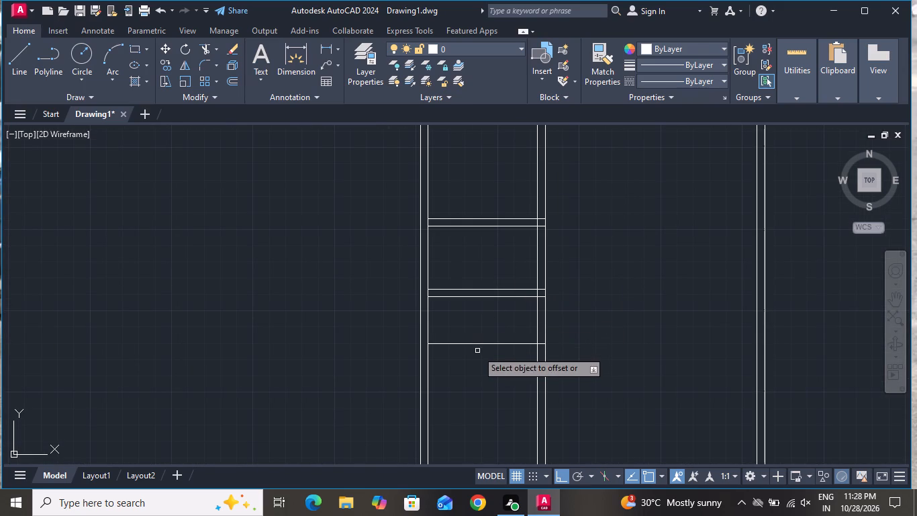
left_click(476, 343)
key("6")
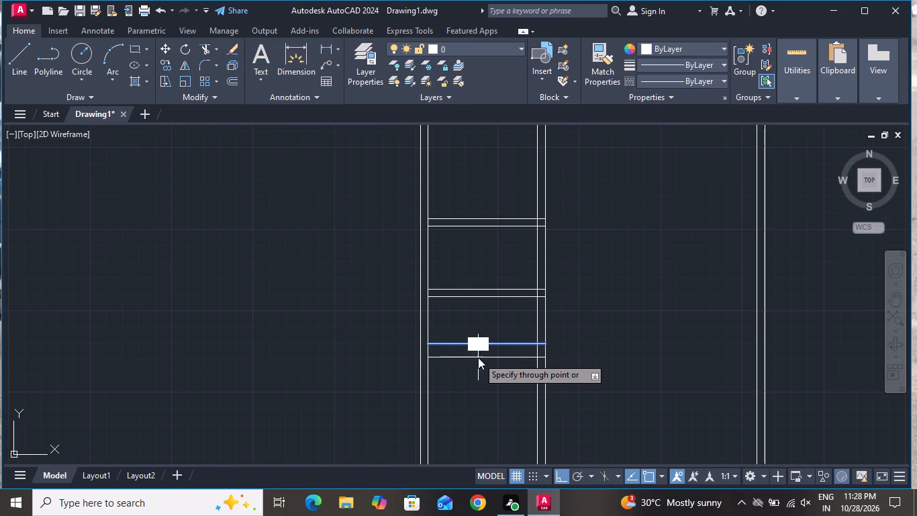
key("shift+quotedbl")
key("Return")
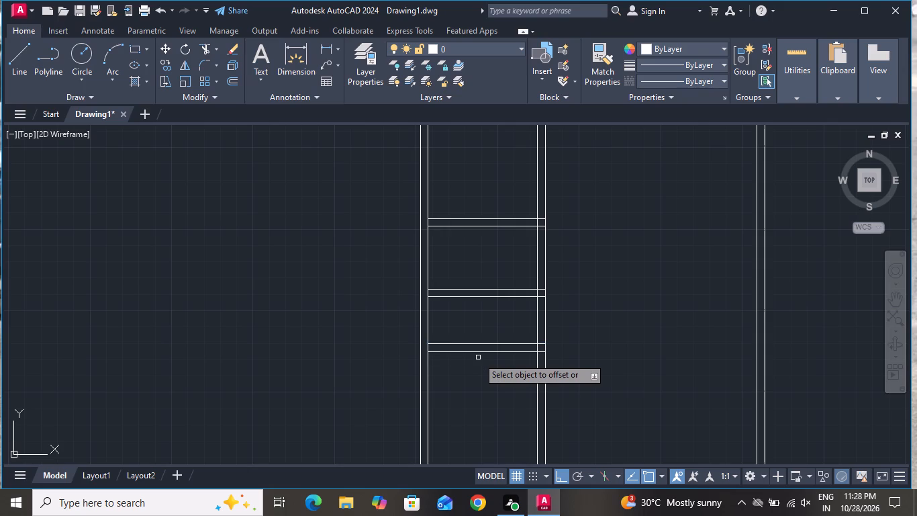
Offset the left wall's inner line 12'6" to the right, and offset the result 6" to form a second vertical partition.
scroll(478, 357, "down", 3)
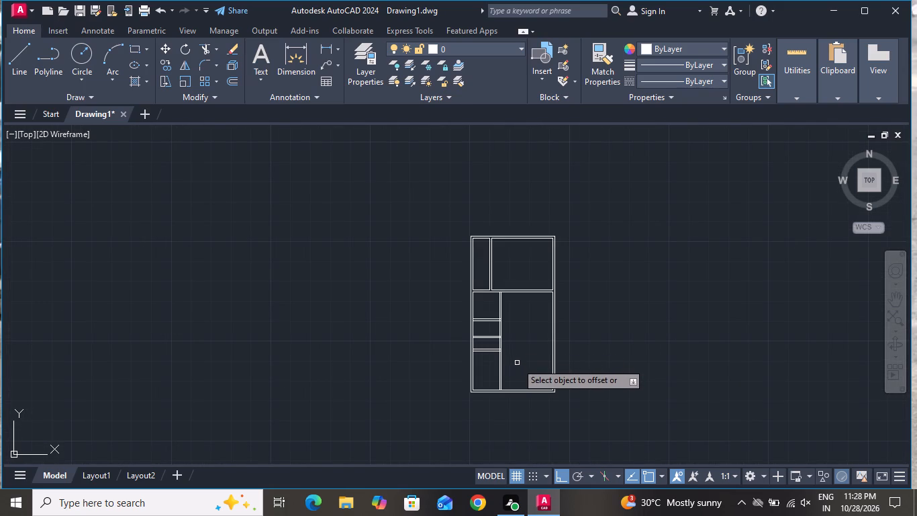
scroll(481, 377, "up", 2)
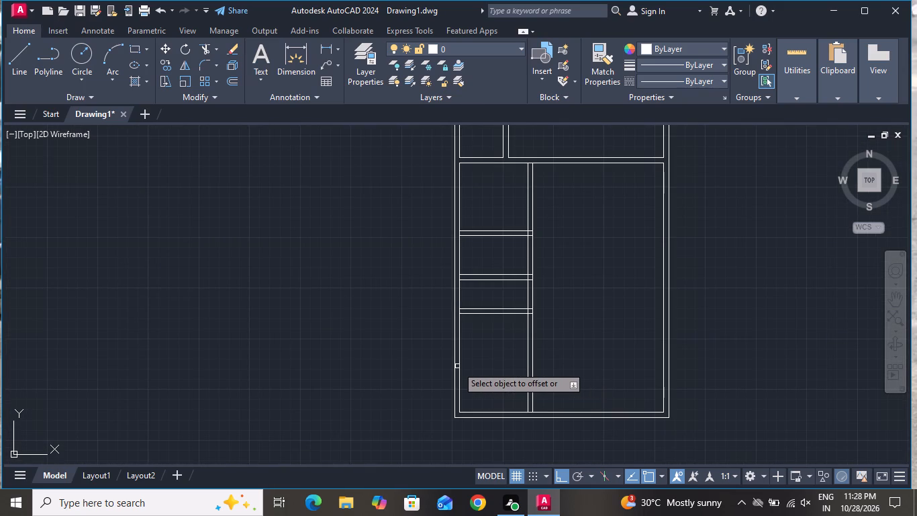
left_click(461, 359)
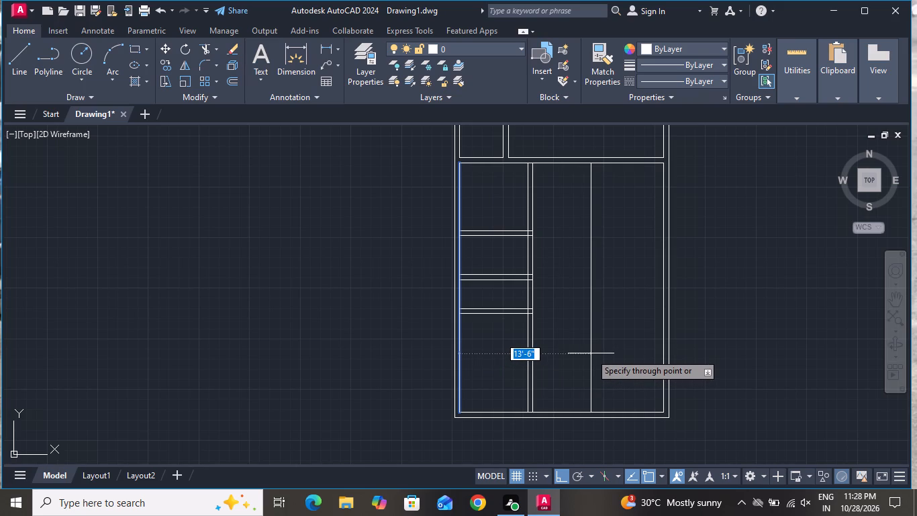
type("12'6\"")
key("Return")
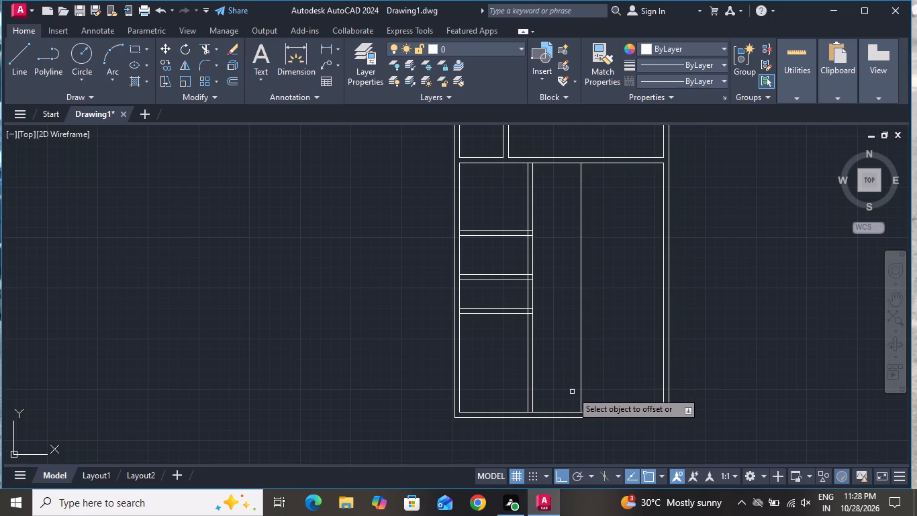
left_click(580, 377)
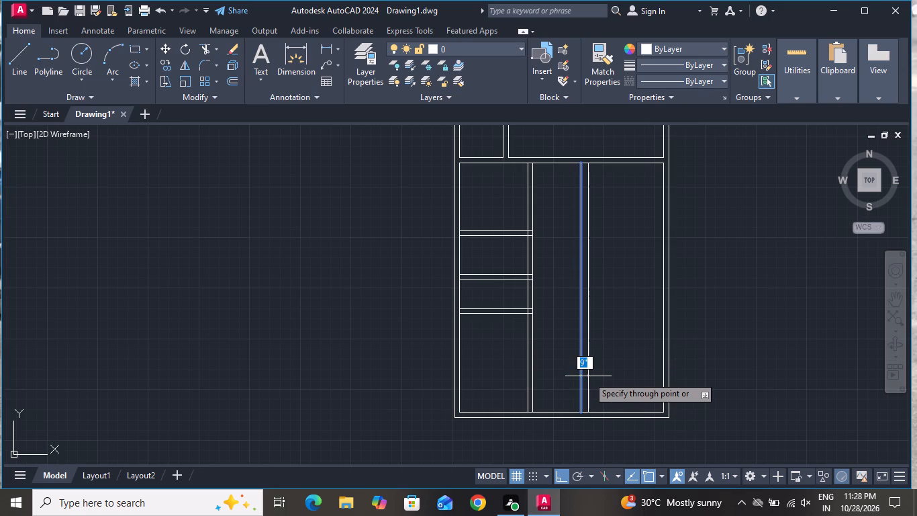
key("6")
key("shift+quotedbl")
key("Return")
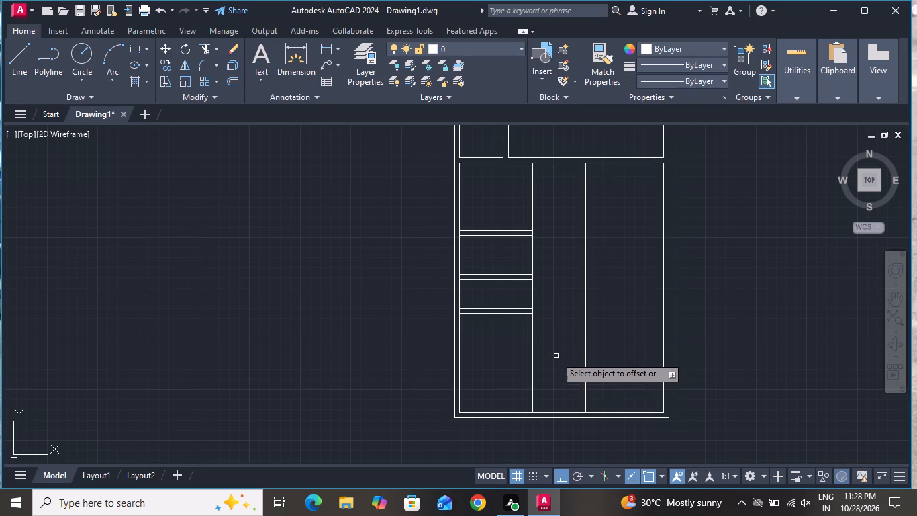
right_click(557, 341)
left_click(575, 366)
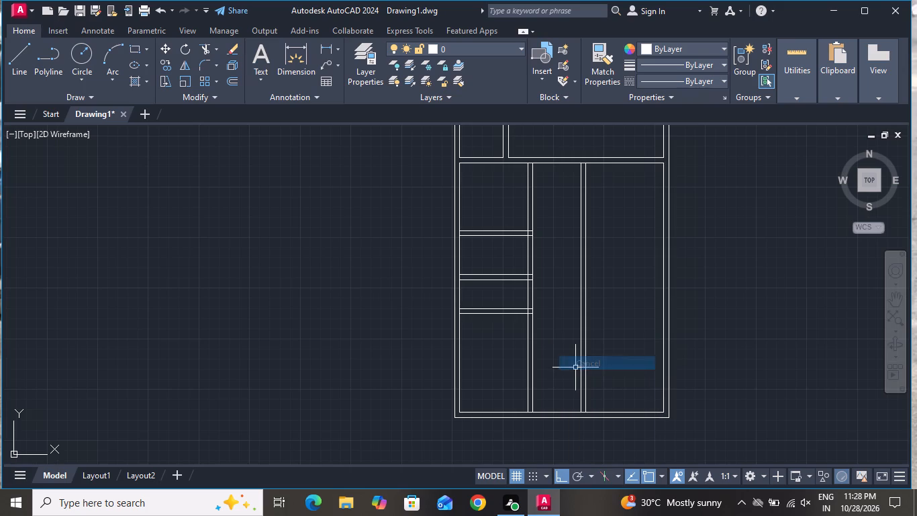
Extend both lines of the lowest horizontal partition to the far line of the second vertical partition.
type("EX")
key("space")
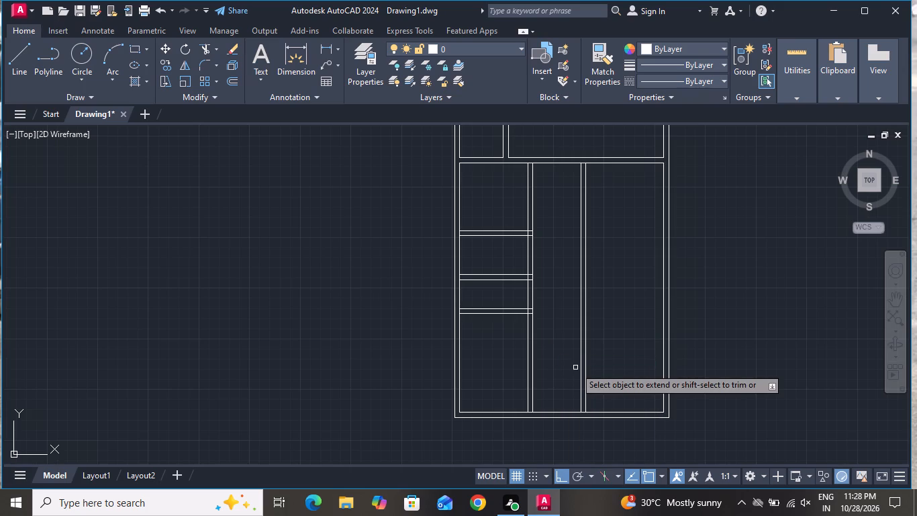
key("space")
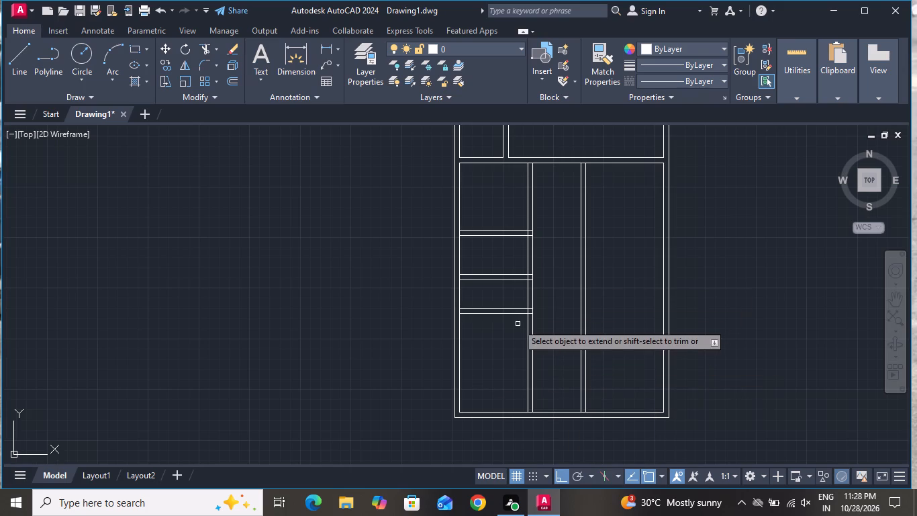
left_click(520, 304)
left_click(514, 330)
left_click(545, 292)
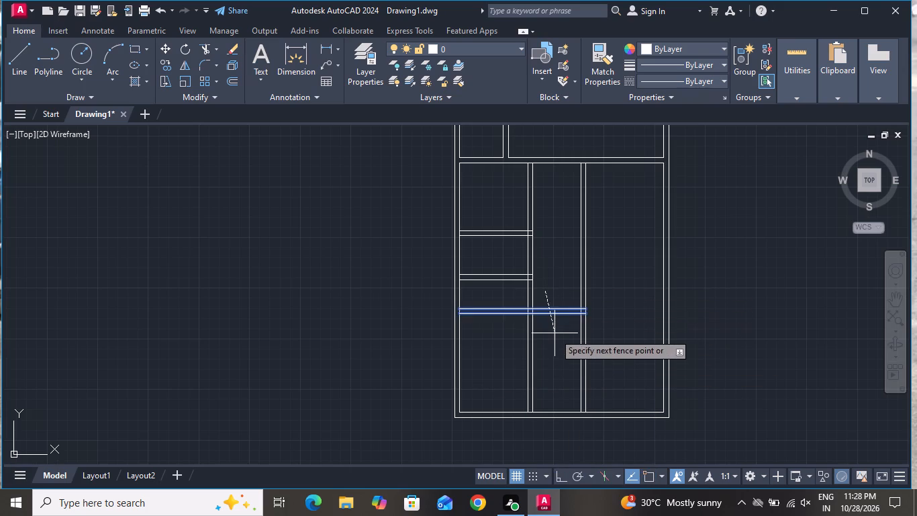
left_click(554, 333)
right_click(599, 218)
left_click(621, 234)
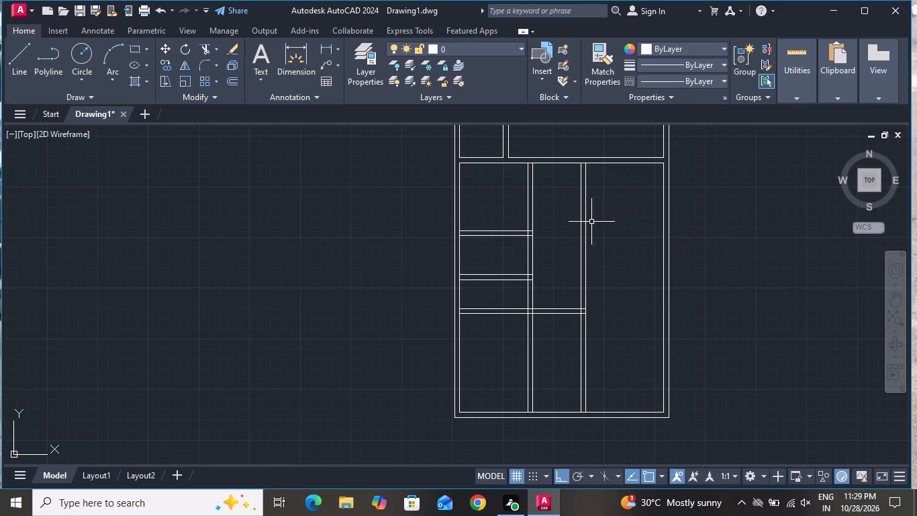
Trim both lines of the second vertical partition above the lowest horizontal partition, and both lines of the first vertical partition below it.
left_click(202, 52)
left_click(583, 198)
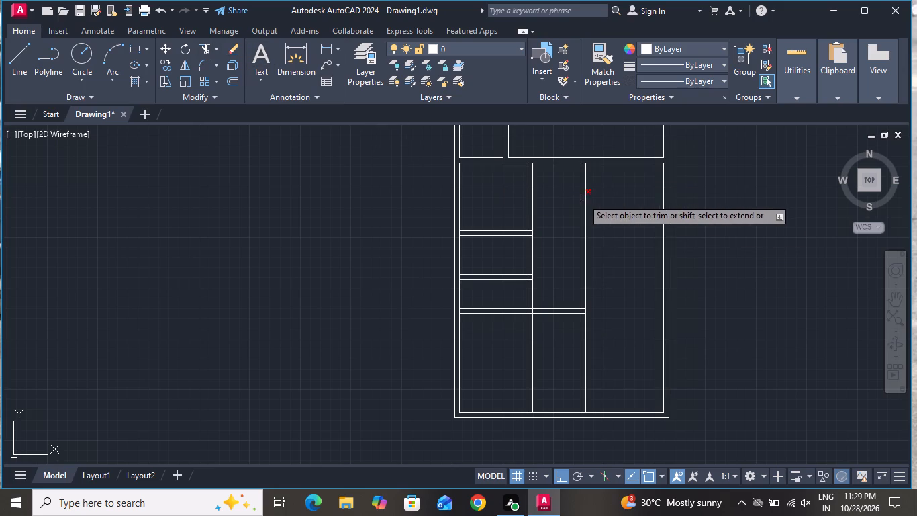
left_click(627, 208)
left_click(581, 239)
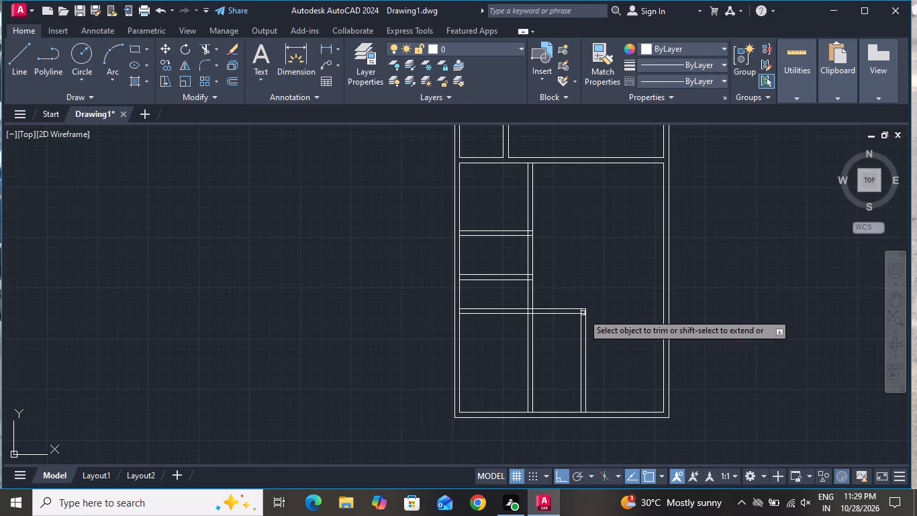
scroll(587, 311, "up", 3)
scroll(588, 312, "down", 3)
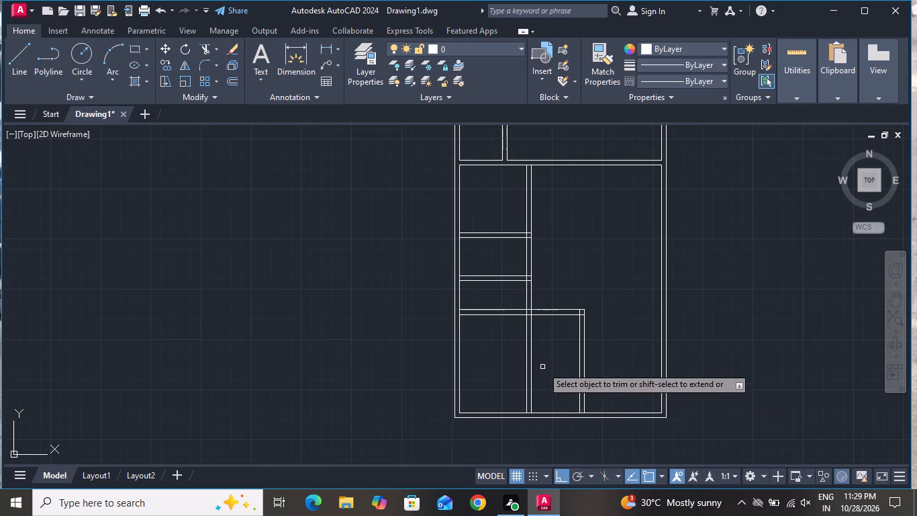
left_click(542, 366)
left_click(493, 386)
Trim the overlaps at both ends of the second vertical partition, opening its base into the bottom wall and cleaning its upper corner.
scroll(526, 320, "down", 2)
scroll(552, 358, "up", 4)
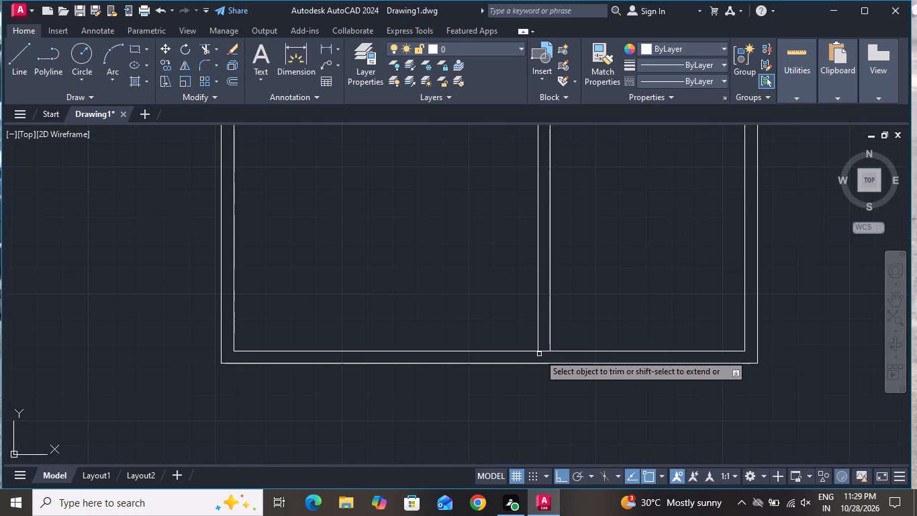
left_click(547, 351)
scroll(540, 375, "down", 2)
scroll(540, 273, "up", 3)
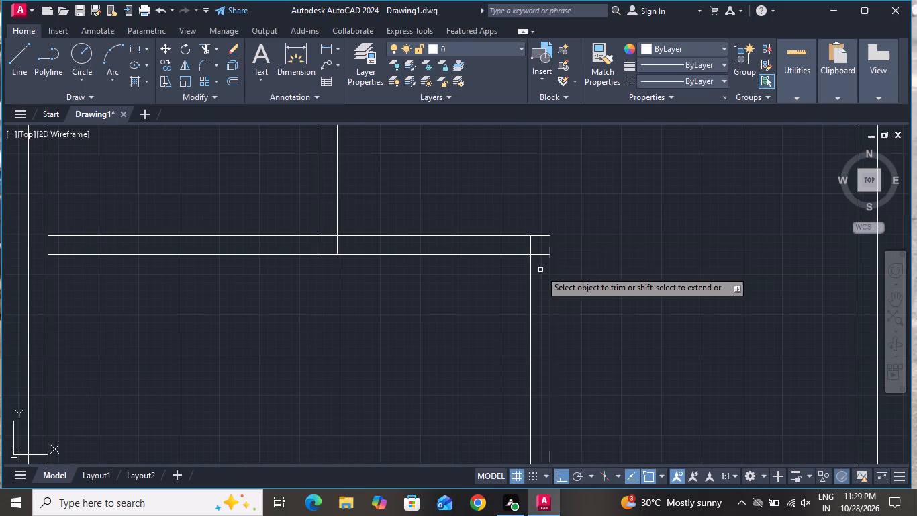
left_click(541, 256)
left_click(530, 246)
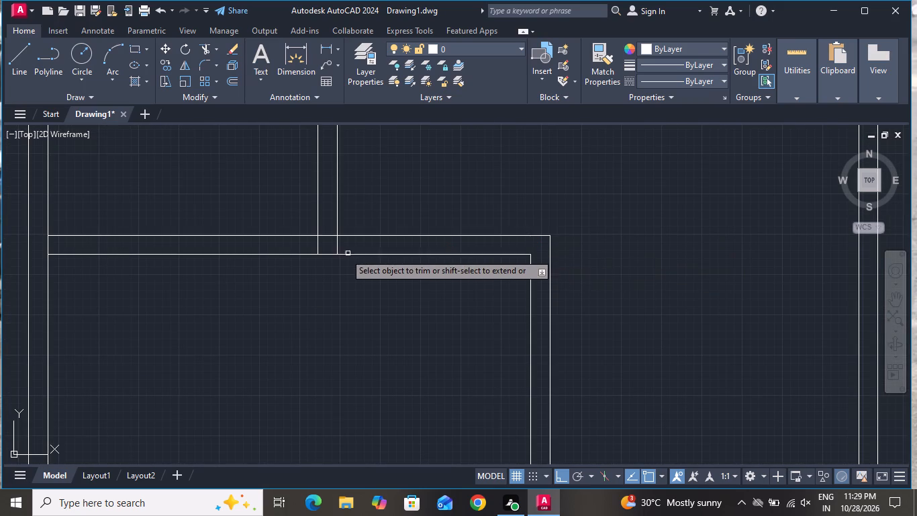
Trim the crossing lines where the first vertical partition meets the lowest horizontal partition to form an open T-junction.
left_click(316, 246)
double_click(336, 243)
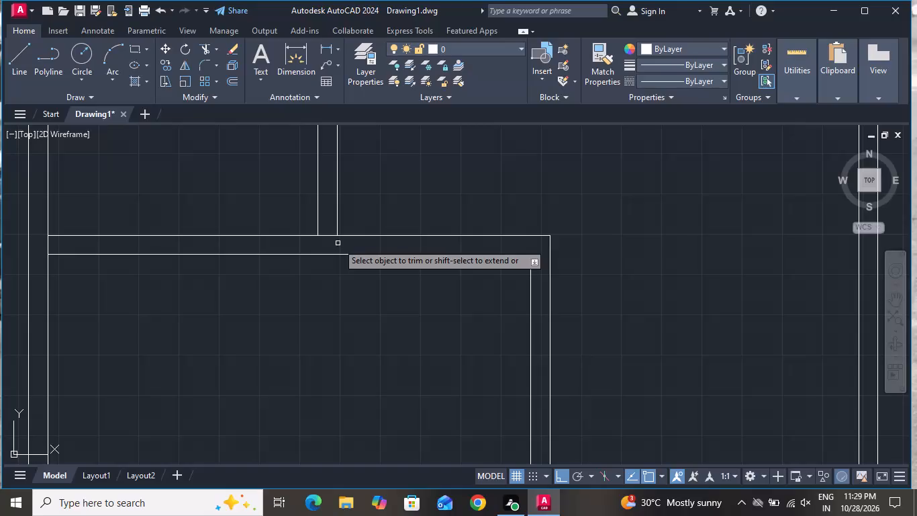
scroll(343, 243, "up", 2)
left_click(309, 222)
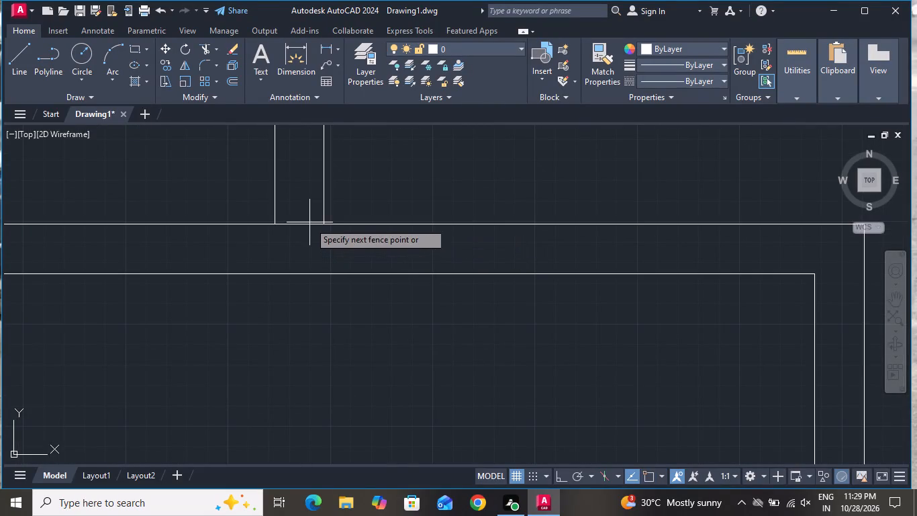
left_click(306, 240)
Trim the overlapping segments at both ends of the second horizontal partition, opening it into the left wall and first vertical partition.
scroll(356, 265, "down", 3)
scroll(418, 291, "down", 2)
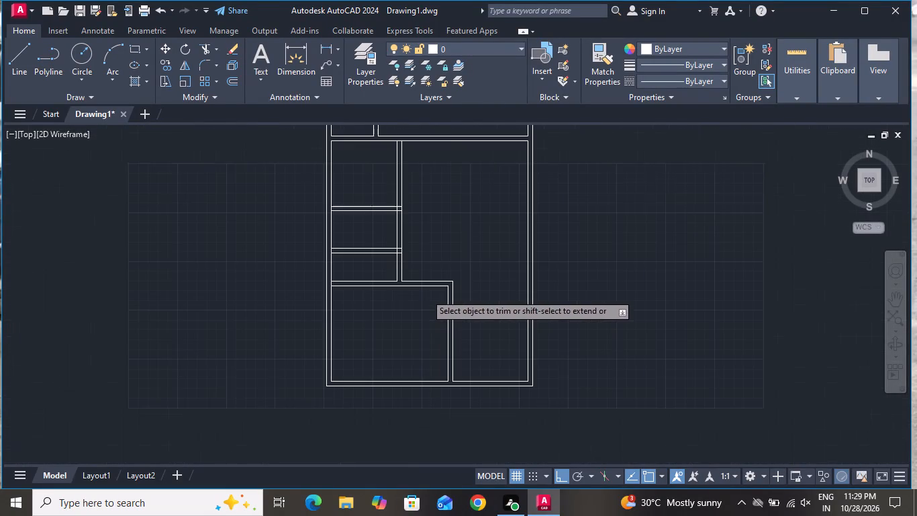
scroll(340, 252, "up", 4)
left_click(299, 246)
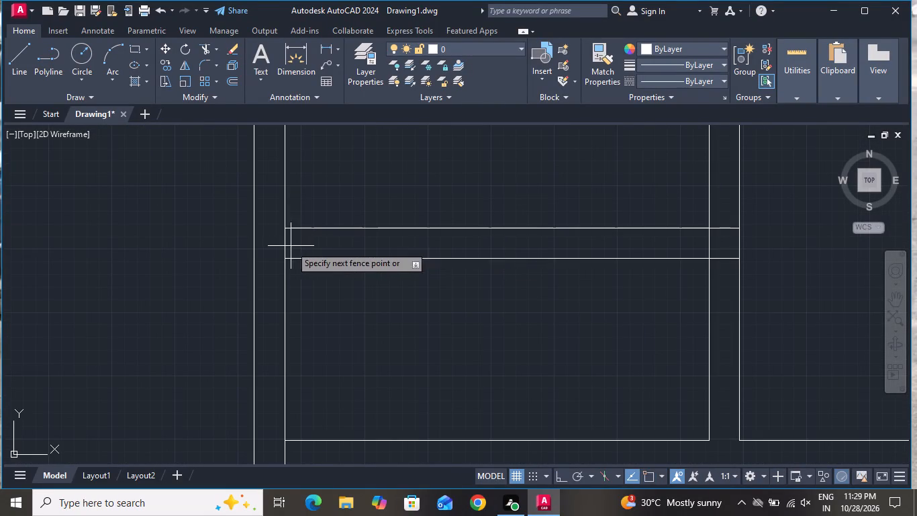
left_click(276, 243)
left_click(722, 219)
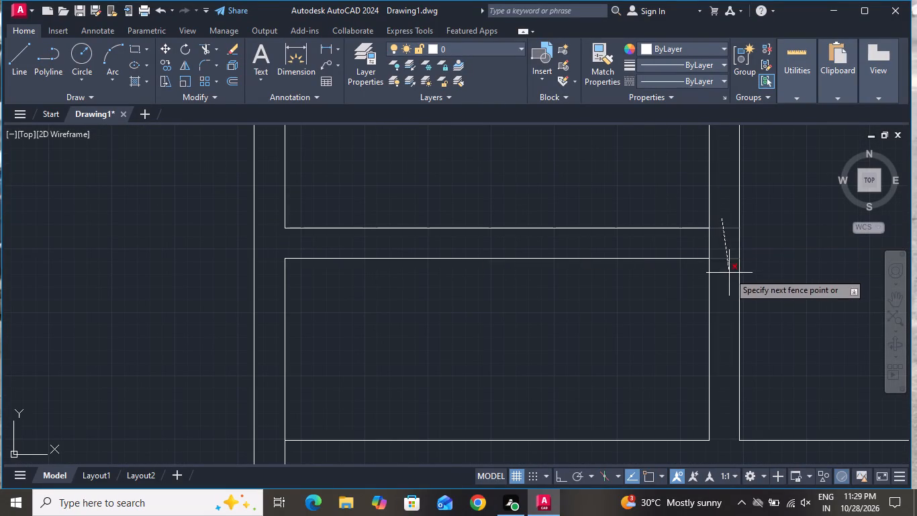
left_click(729, 273)
left_click(721, 245)
left_click(704, 244)
scroll(620, 308, "down", 3)
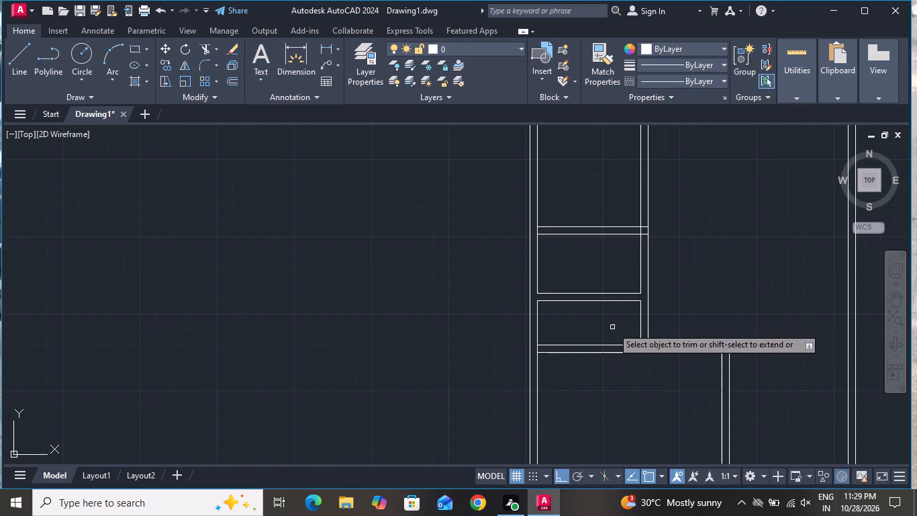
Trim the overlapping segments where the first horizontal partition meets the first vertical partition to open the junction.
scroll(644, 239, "up", 4)
left_click(638, 239)
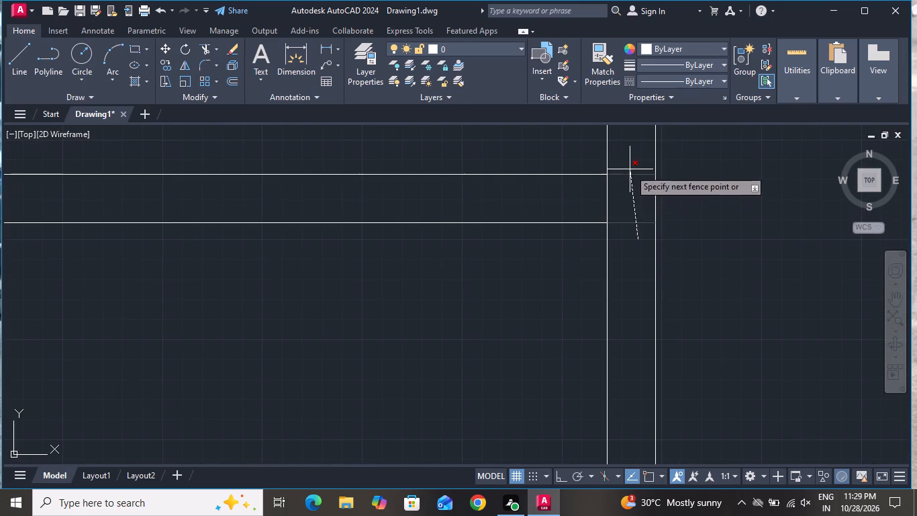
left_click(630, 166)
left_click(619, 204)
left_click(589, 202)
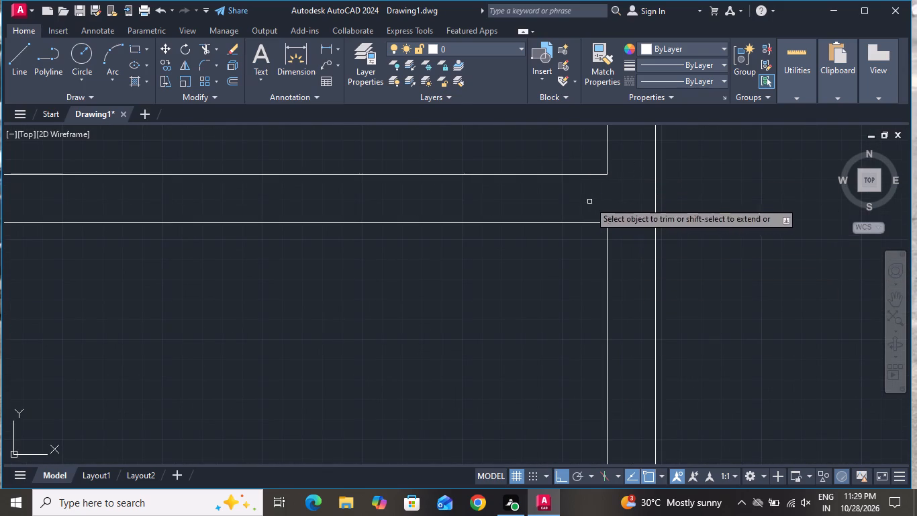
Trim the left wall's inner line between the lowest horizontal partition's two lines and end the Trim command.
scroll(667, 227, "down", 3)
scroll(515, 410, "up", 2)
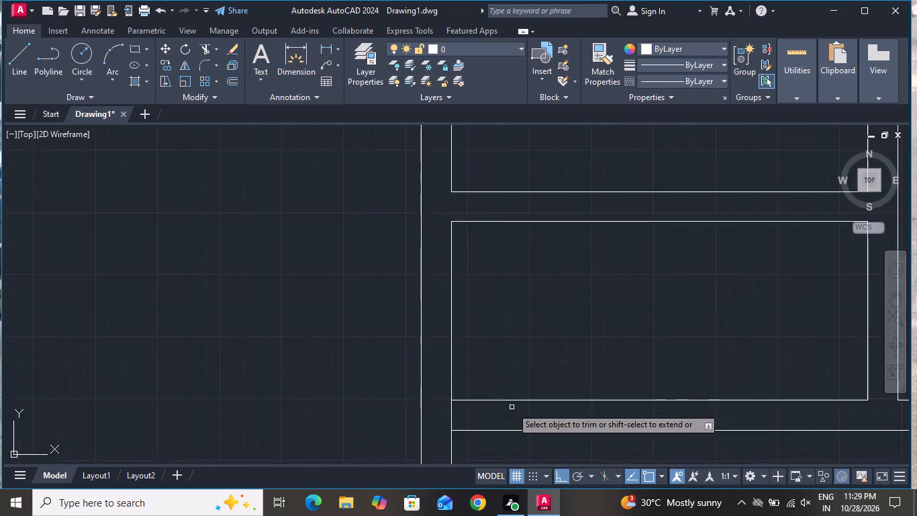
scroll(510, 407, "up", 1)
left_click(438, 417)
left_click(403, 424)
scroll(540, 330, "down", 4)
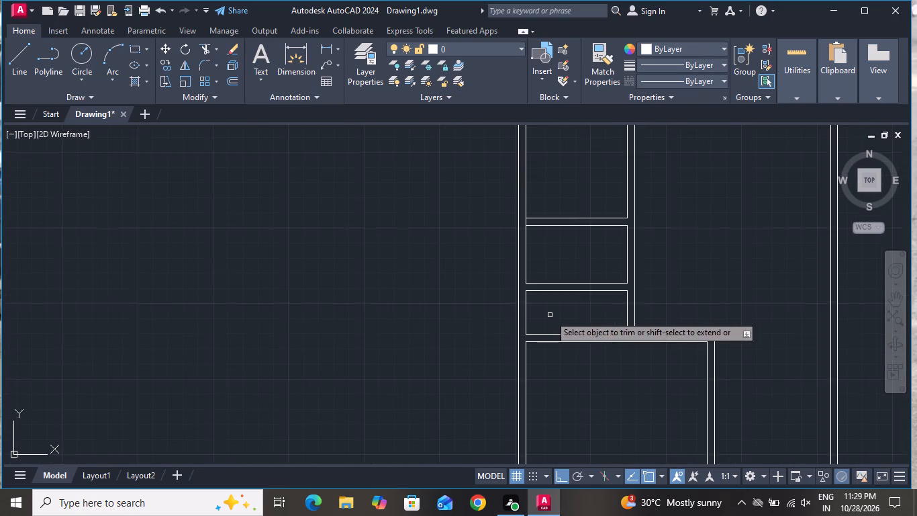
scroll(550, 315, "down", 2)
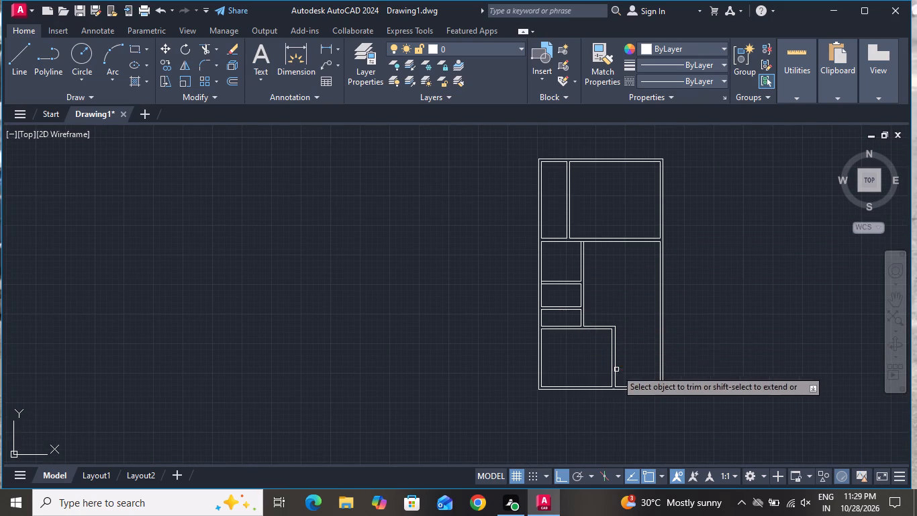
scroll(605, 390, "up", 1)
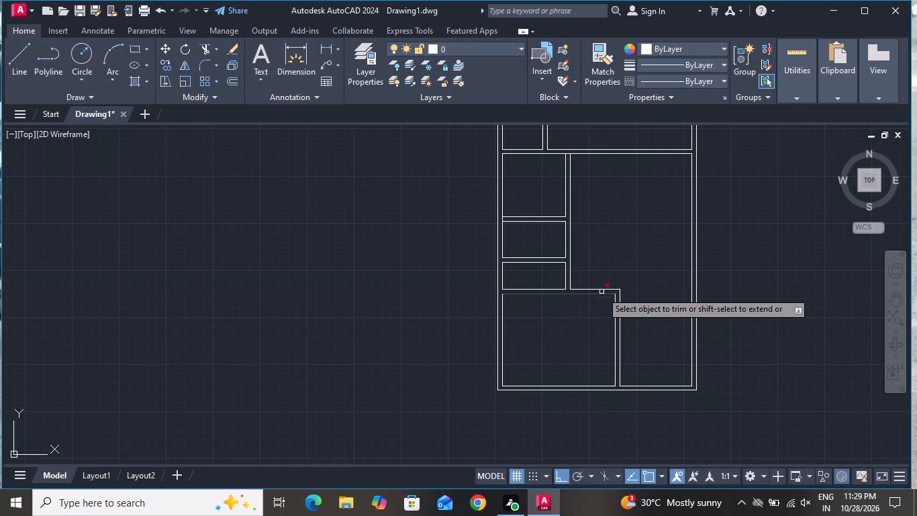
right_click(612, 265)
left_click(664, 294)
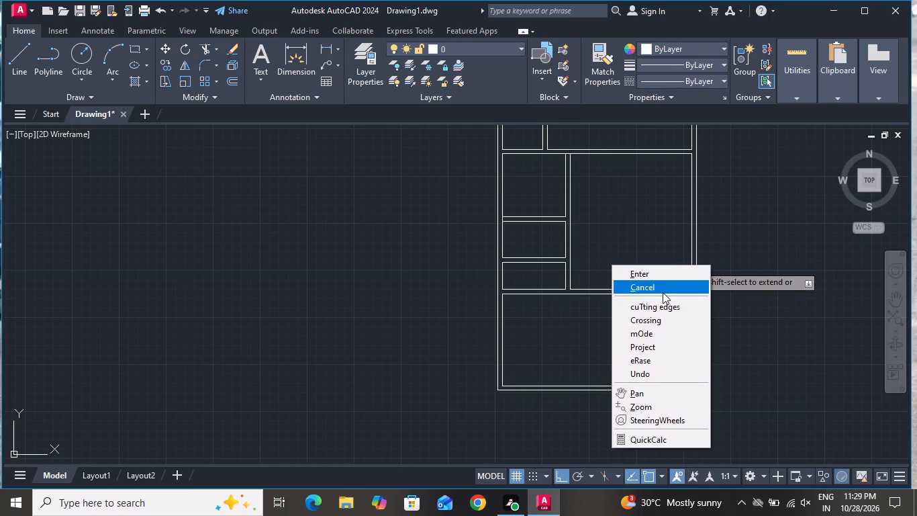
left_click(662, 289)
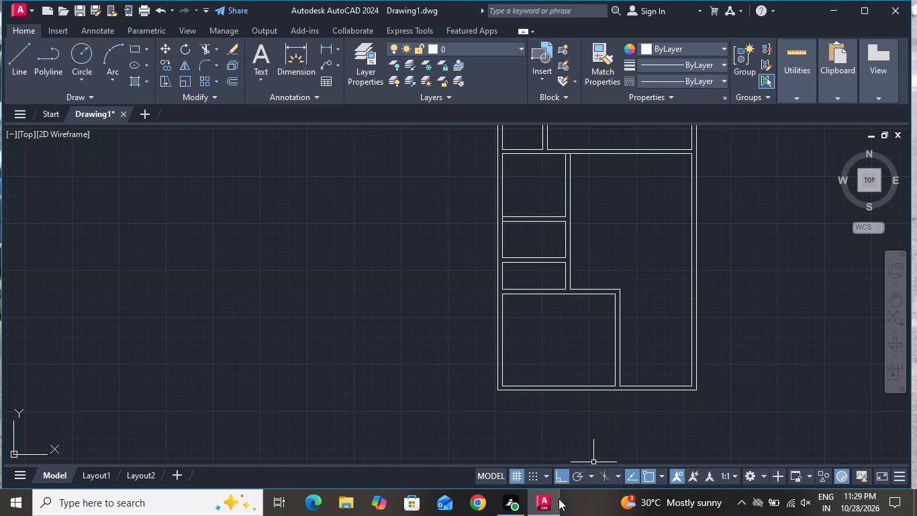
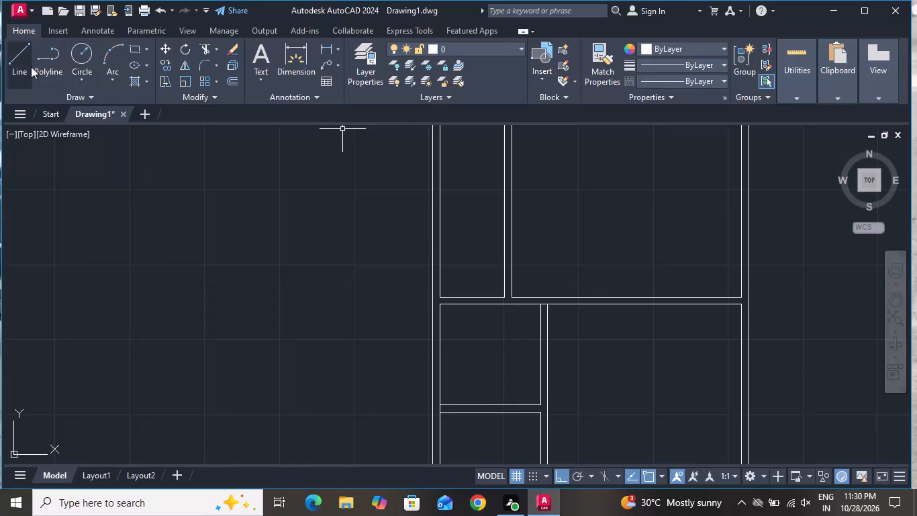
Draw a line across the foot of the upper vertical partition, joining its two lines at the horizontal partition.
left_click(27, 64)
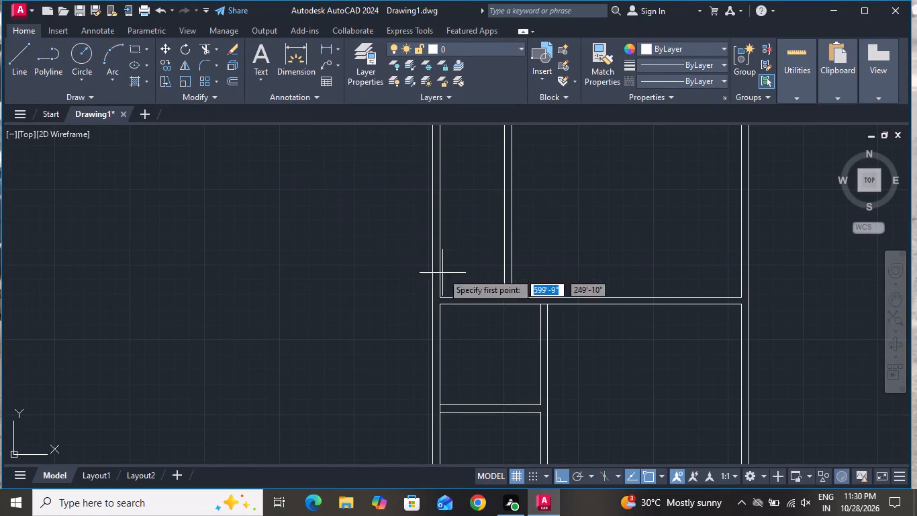
scroll(518, 295, "up", 3)
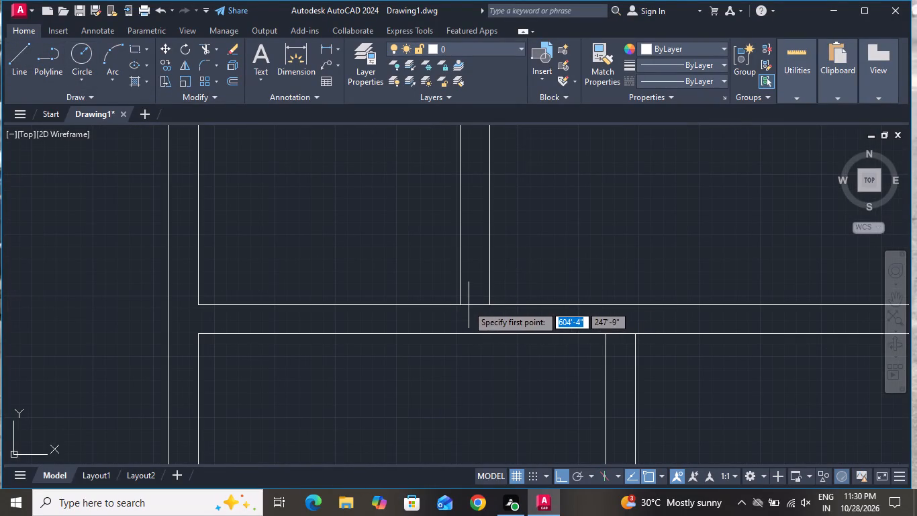
left_click(460, 304)
left_click(491, 302)
right_click(493, 302)
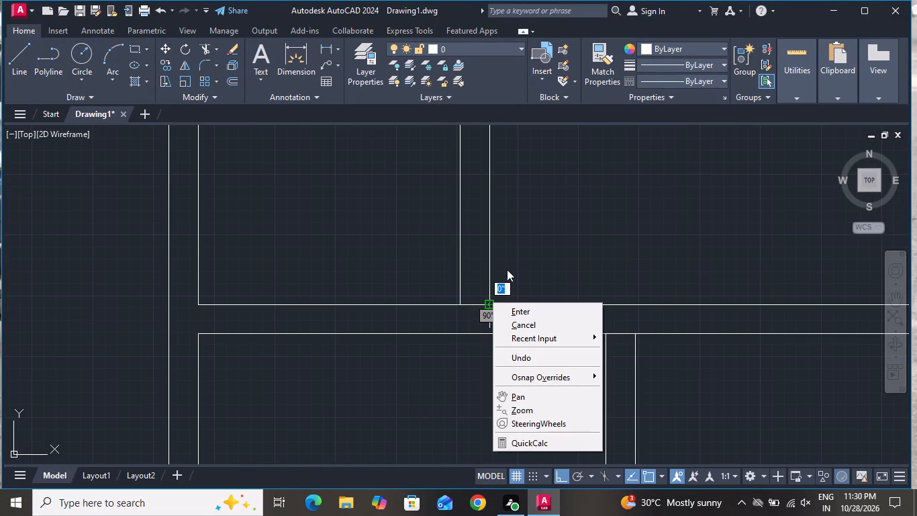
left_click(525, 322)
Offset the short line at the foot of the upper vertical partition 3" upward to mark the lower door jamb.
type("O")
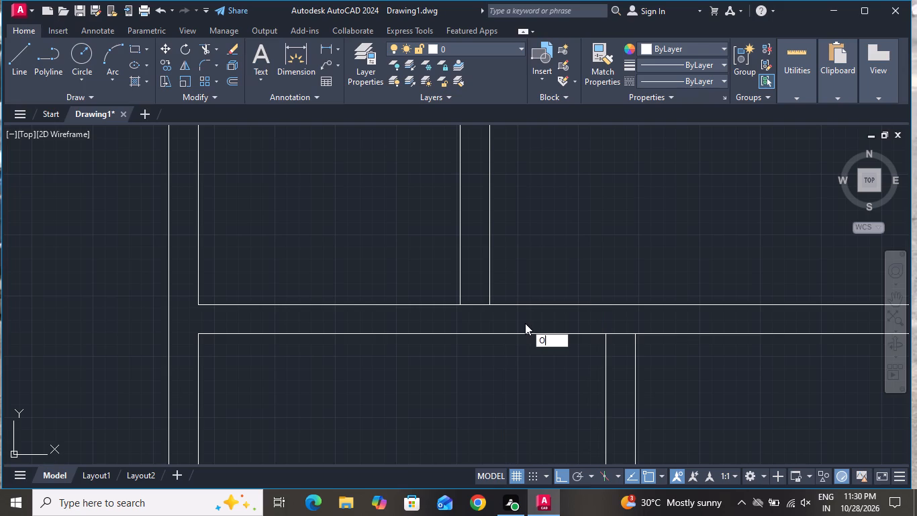
key("space")
key("3")
key("shift+quotedbl")
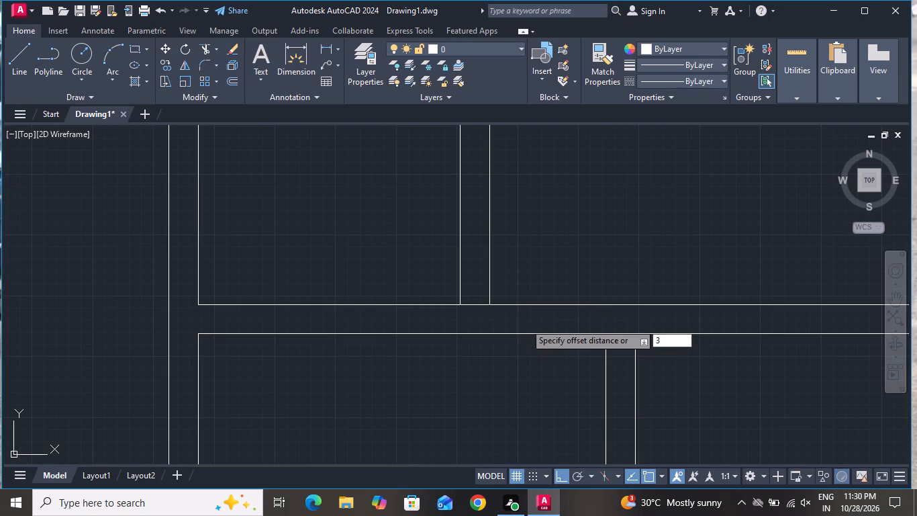
key("Return")
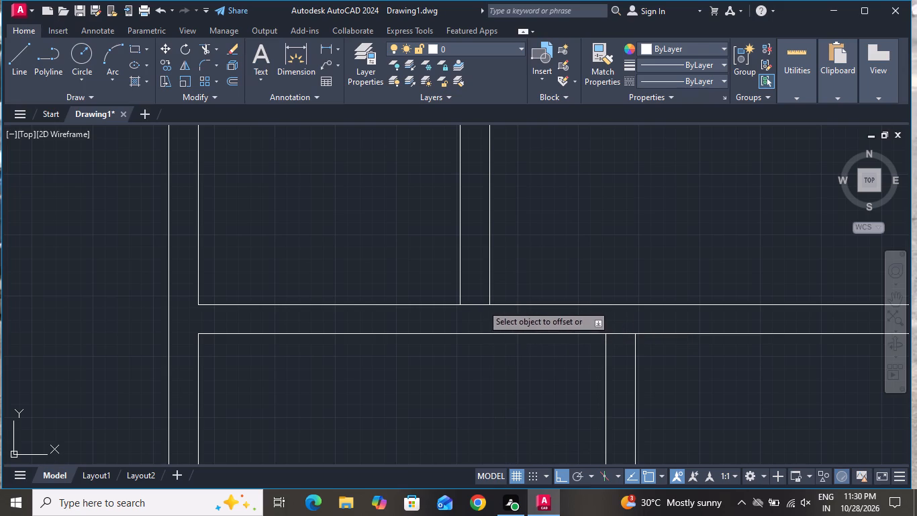
left_click(482, 304)
left_click(487, 288)
right_click(535, 231)
left_click(551, 248)
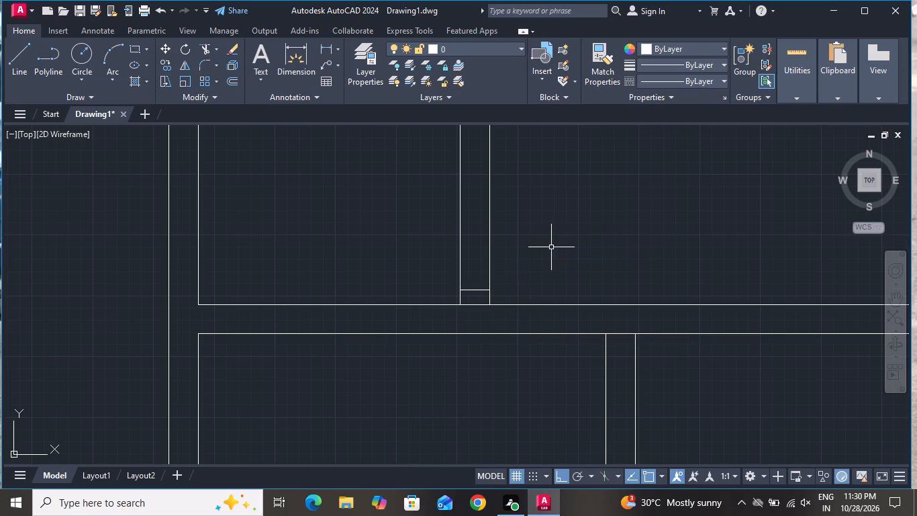
Offset the lower door jamb line 3' upward to mark the other side of the door opening.
type("O")
key("space")
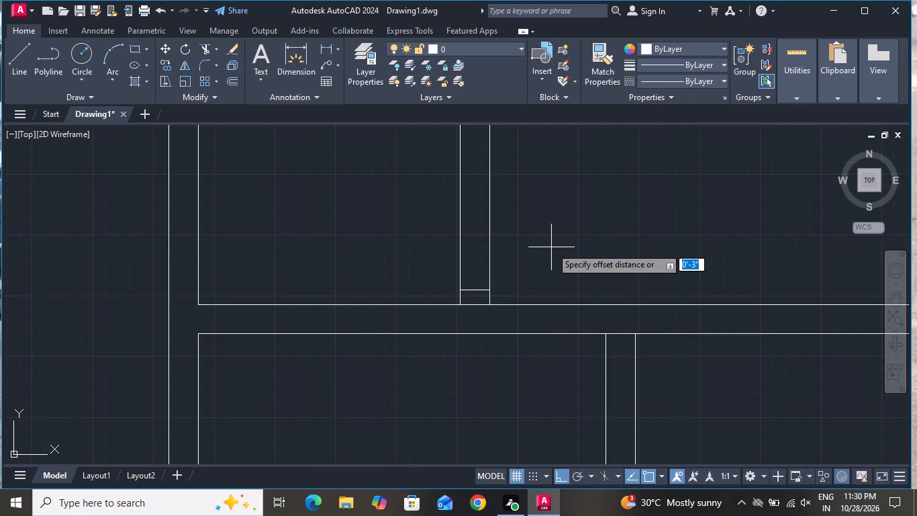
key("3")
key("apostrophe")
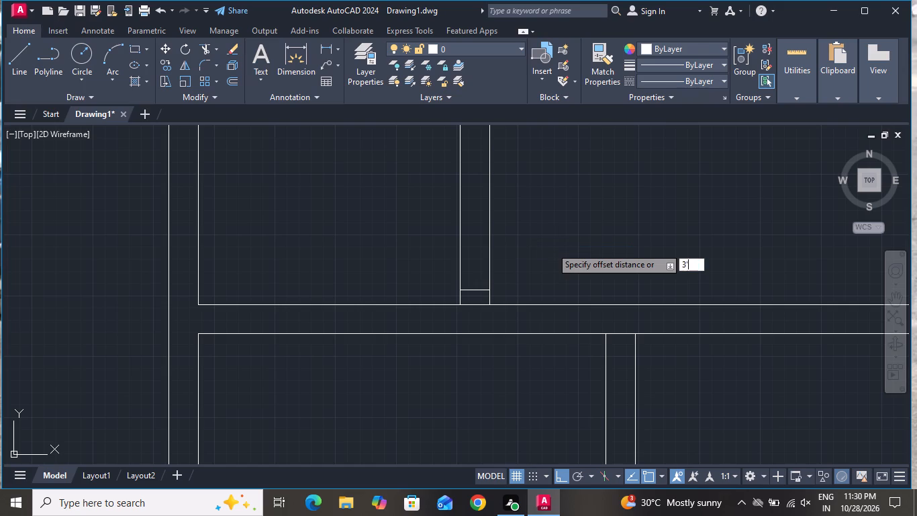
key("Return")
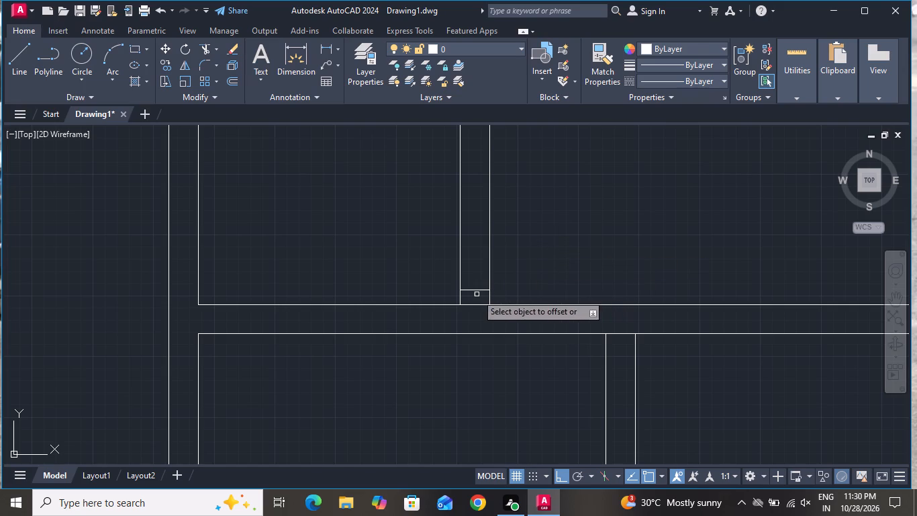
left_click(477, 290)
left_click(472, 251)
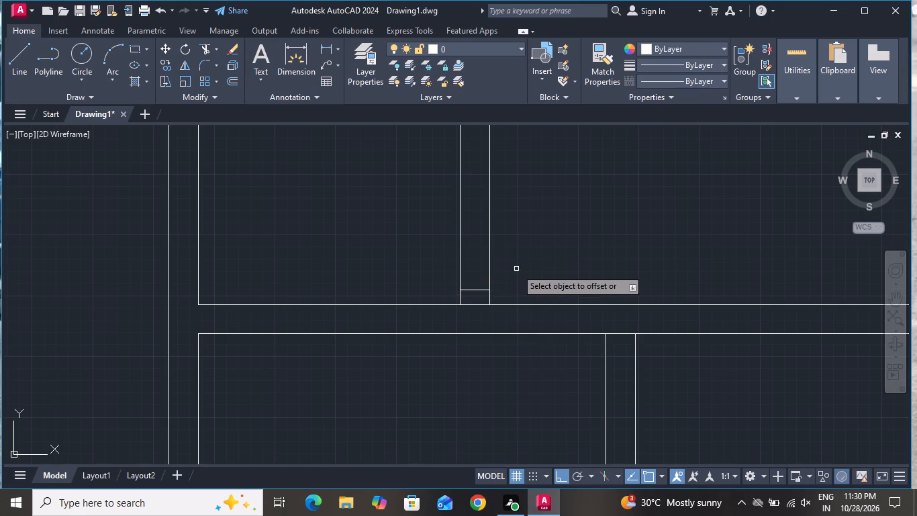
scroll(528, 274, "down", 2)
right_click(552, 224)
left_click(577, 241)
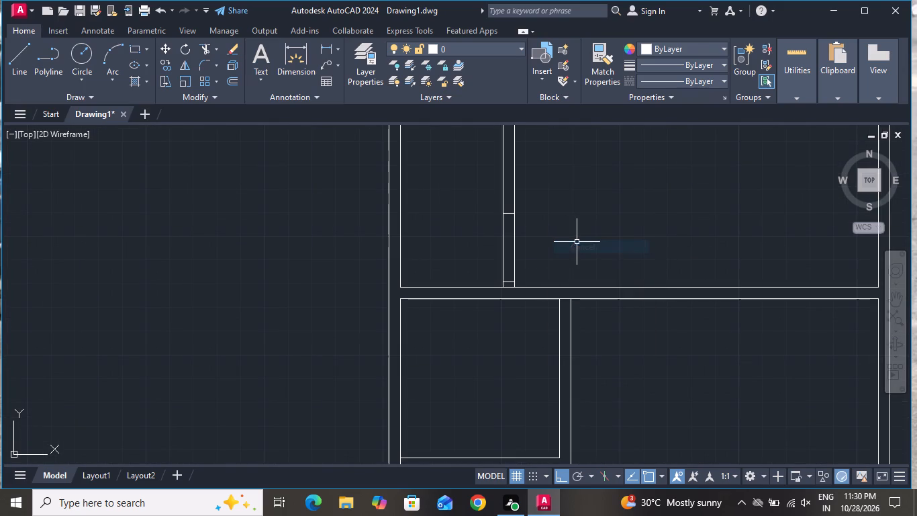
Draw a 3' horizontal door leaf line leftward from the midpoint of the lower jamb line.
left_click(28, 55)
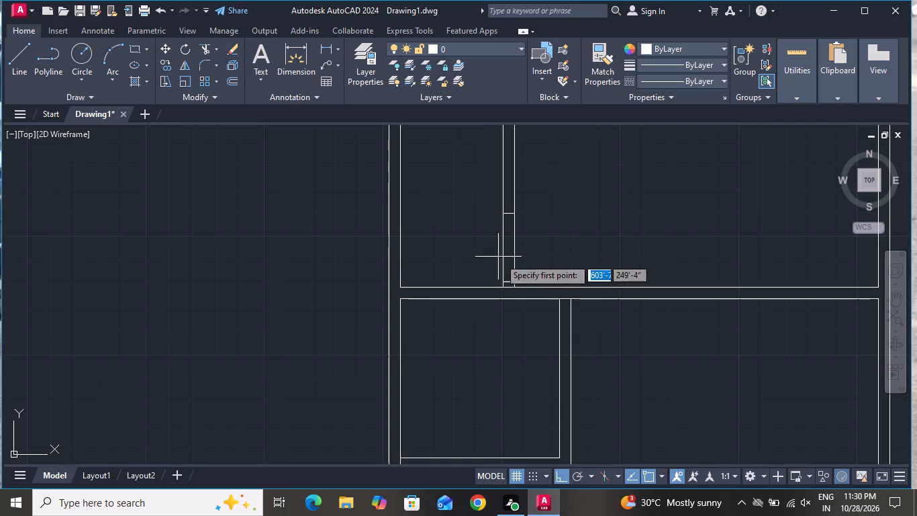
scroll(520, 279, "up", 2)
left_click(493, 279)
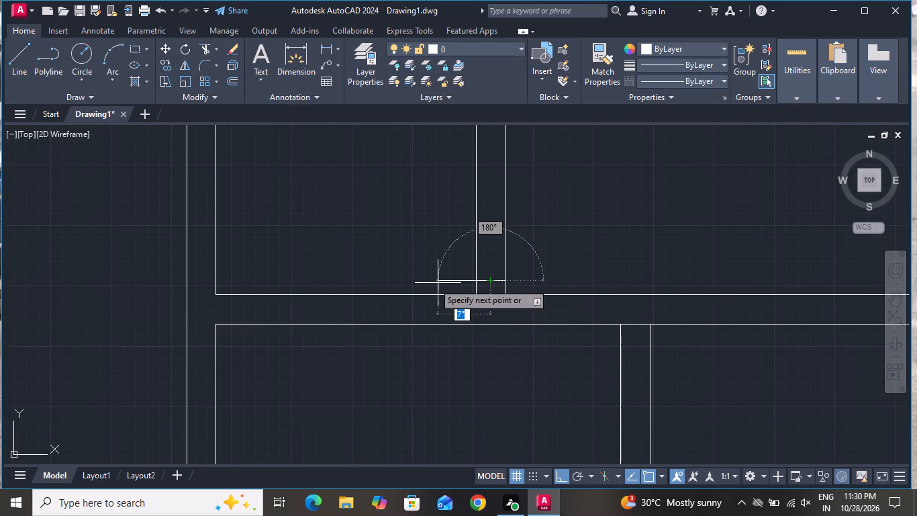
type("3'")
key("Return")
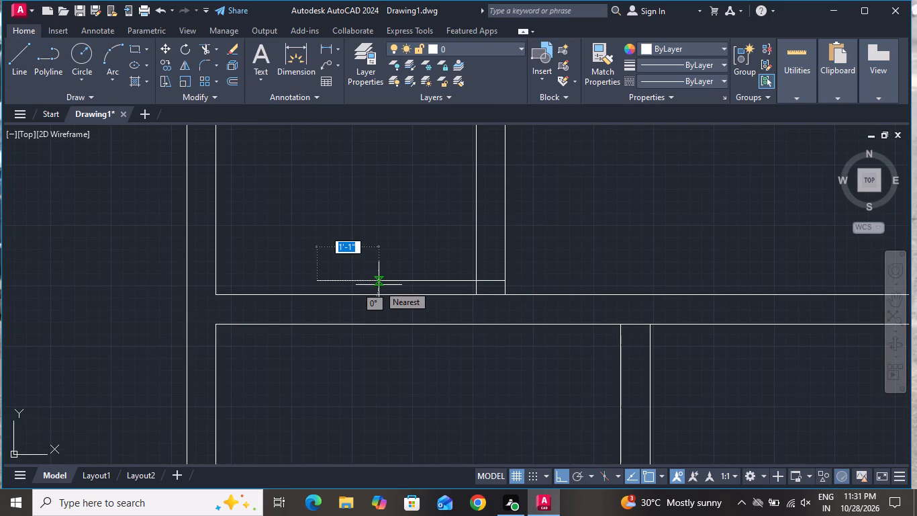
right_click(388, 222)
left_click(401, 243)
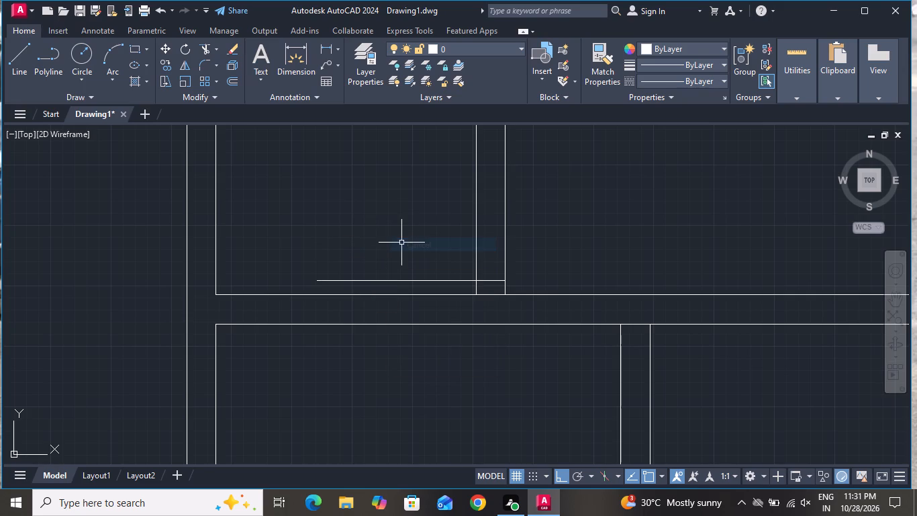
Offset the door leaf line 2" upward to give the leaf its thickness.
type("O")
key("space")
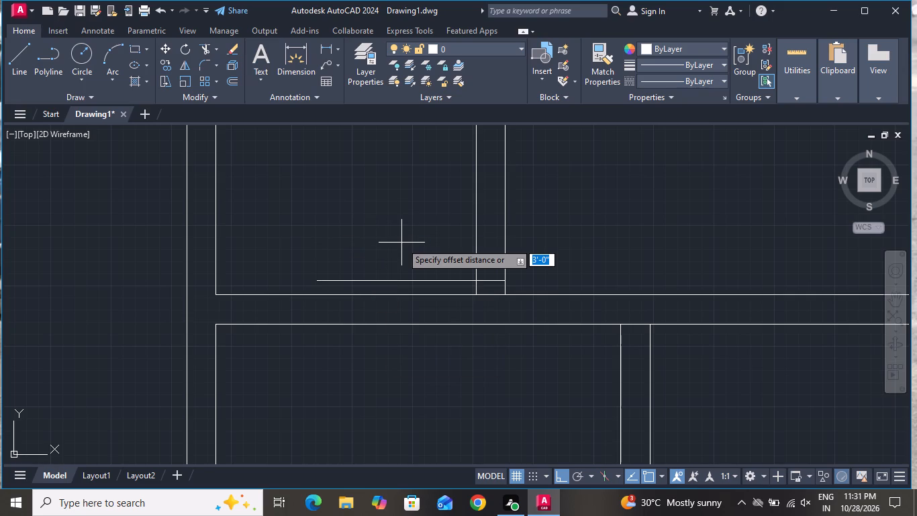
key("2")
key("shift+quotedbl")
key("Return")
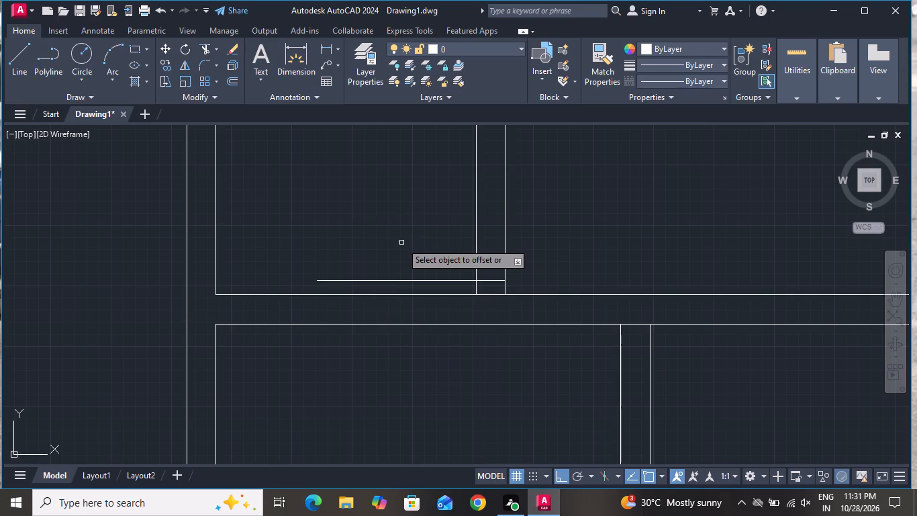
scroll(395, 282, "up", 1)
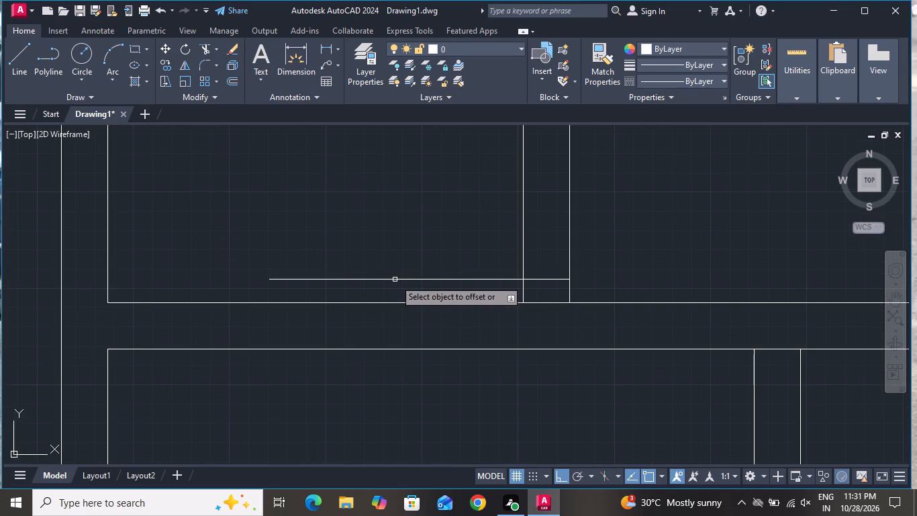
left_click(395, 279)
left_click(395, 259)
right_click(407, 186)
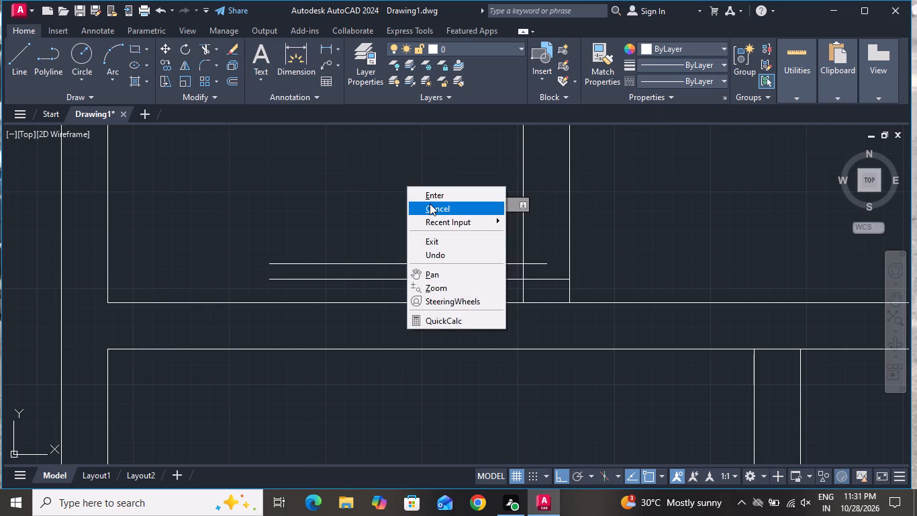
left_click(430, 204)
Draw a three-point door swing arc from the upper jamb line's midpoint through the leaf's upper outer corner to its lower outer corner.
type("A")
key("space")
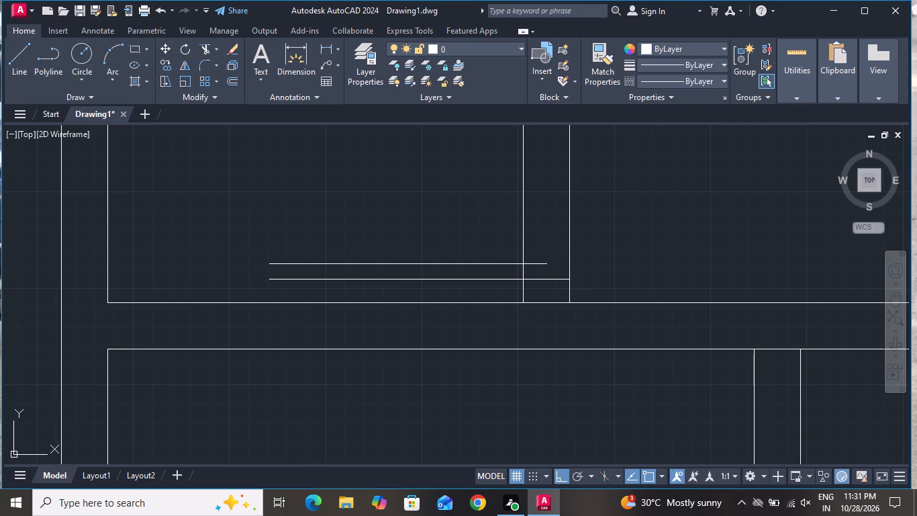
scroll(430, 205, "down", 2)
scroll(522, 159, "down", 2)
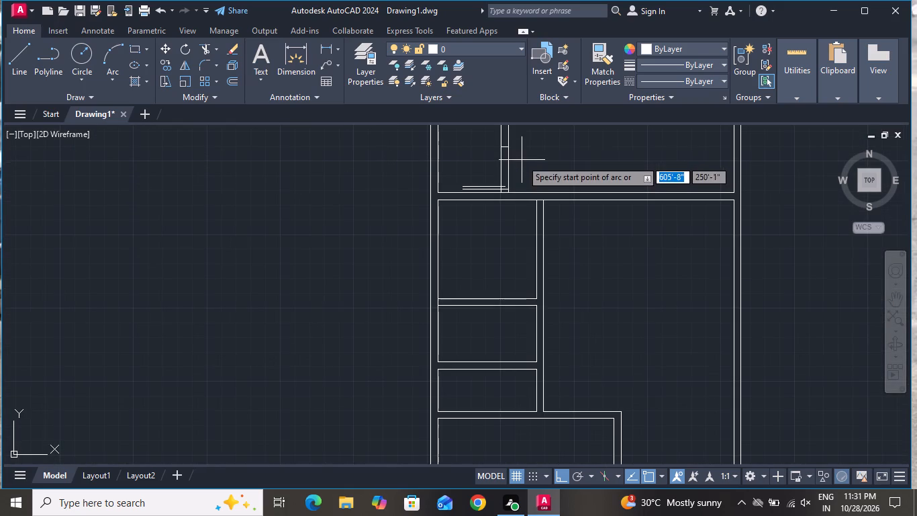
scroll(518, 121, "up", 4)
left_click(484, 164)
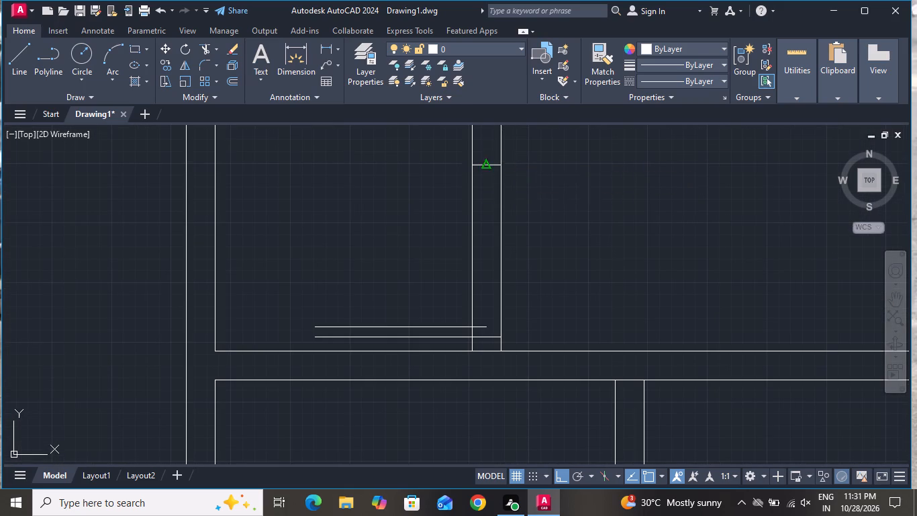
left_click(312, 325)
scroll(314, 335, "up", 4)
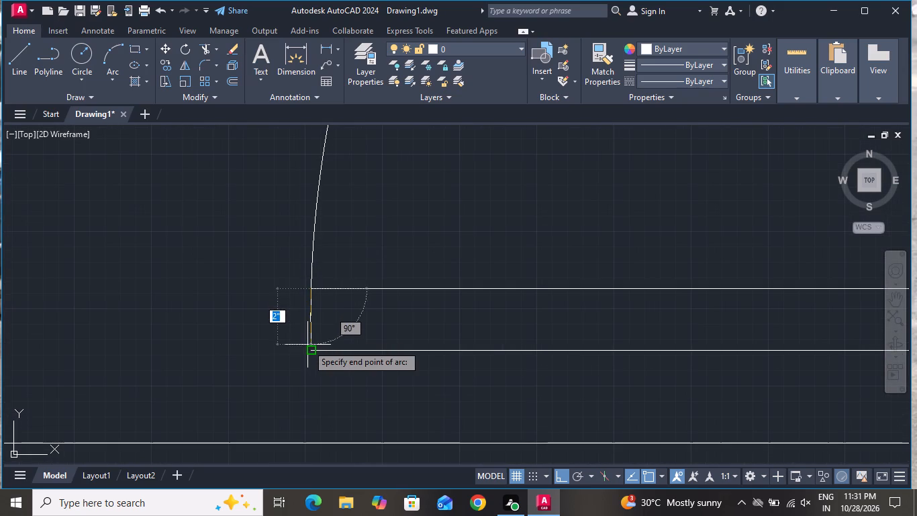
left_click(309, 351)
right_click(309, 351)
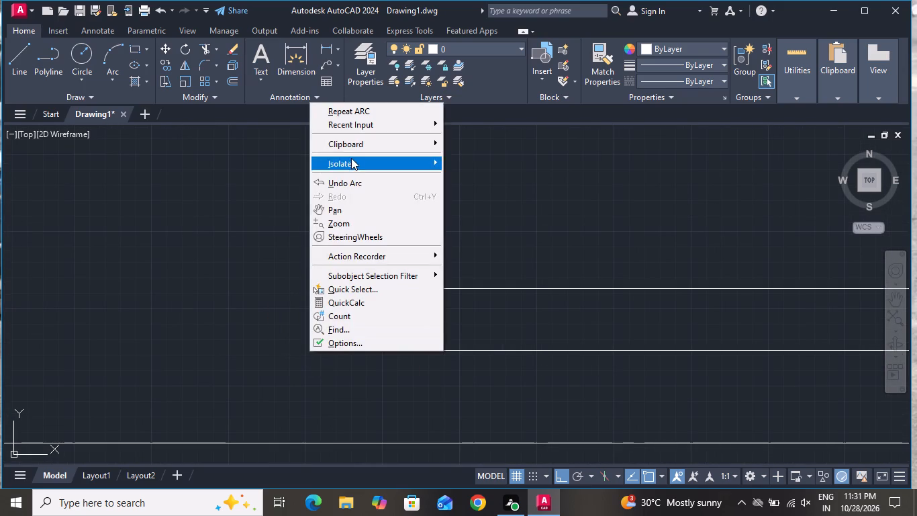
left_click(270, 227)
left_click(239, 280)
scroll(243, 294, "down", 3)
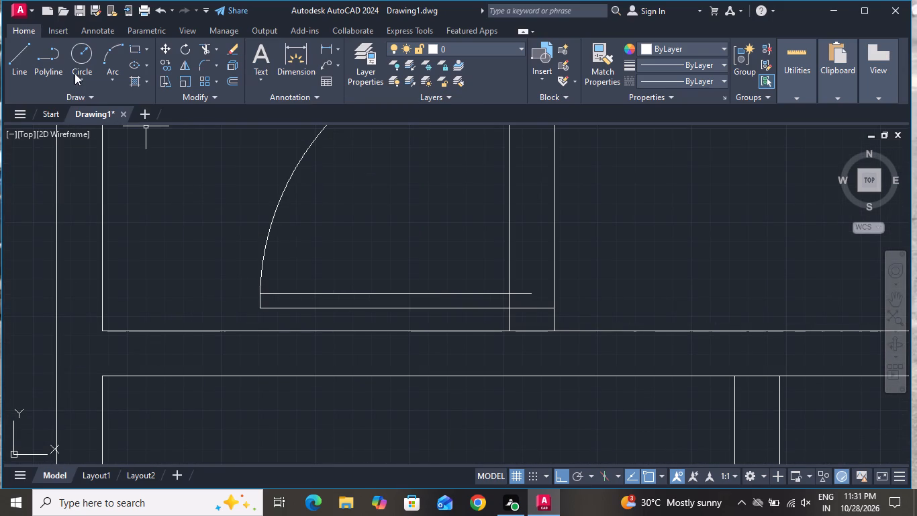
Draw a short vertical line closing the hinge end of the door leaf between its two lines.
left_click(29, 51)
scroll(494, 249, "down", 1)
scroll(520, 282, "up", 3)
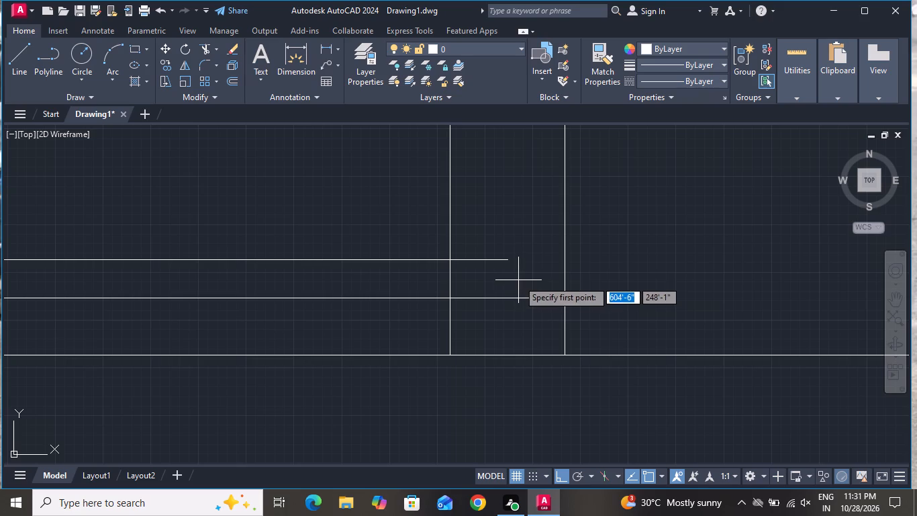
left_click(508, 261)
left_click(508, 295)
right_click(508, 295)
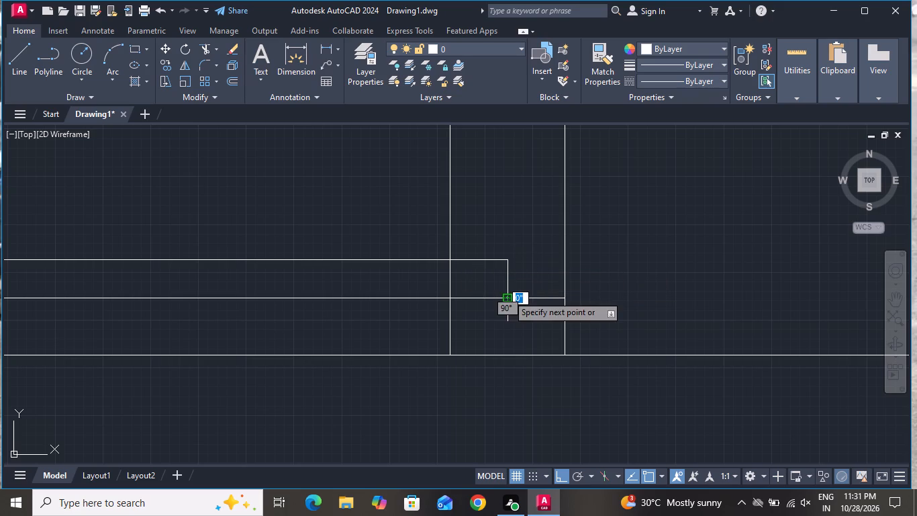
left_click(540, 312)
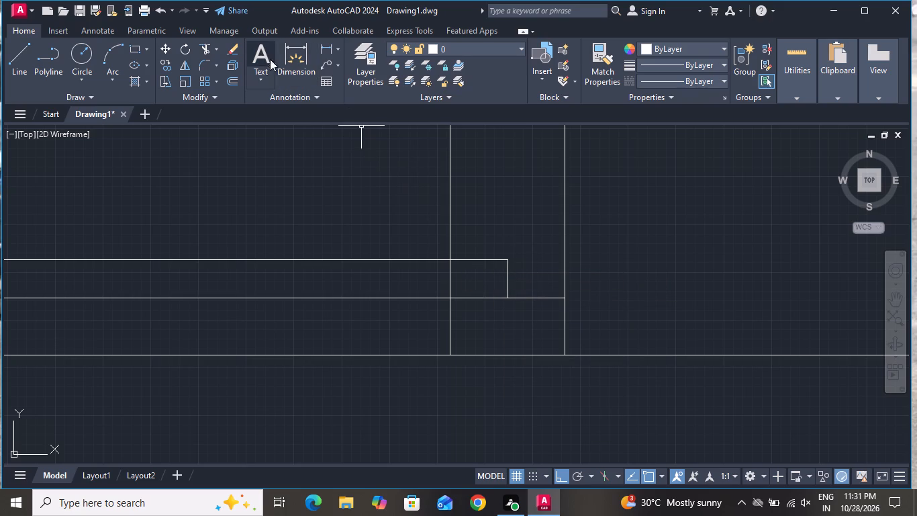
Trim the jamb line segment under the leaf's hinge end and both partition lines across the door opening.
left_click(203, 47)
left_click(479, 314)
left_click(484, 277)
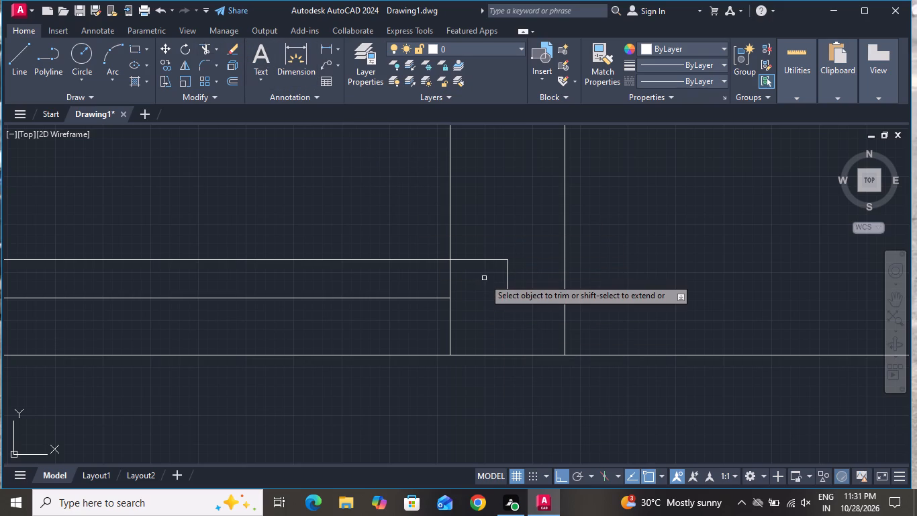
scroll(487, 279, "down", 3)
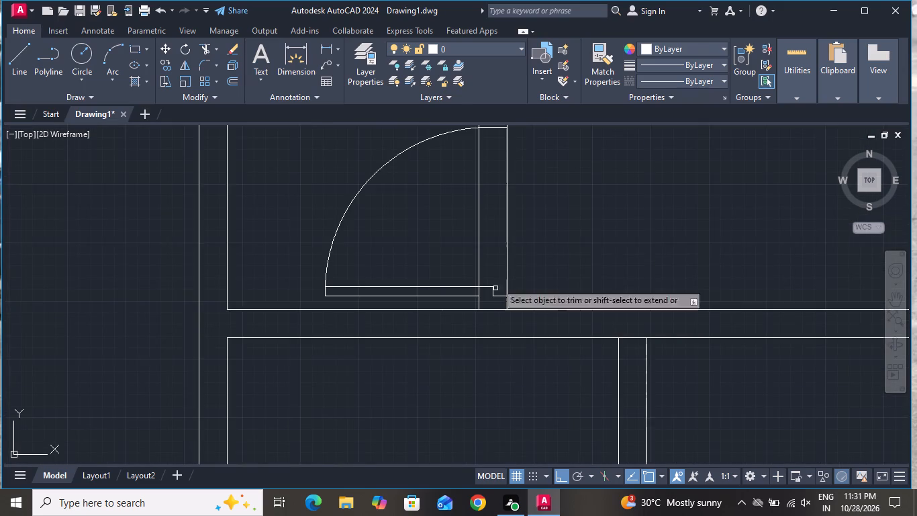
scroll(525, 244, "down", 1)
left_click(525, 219)
left_click(489, 222)
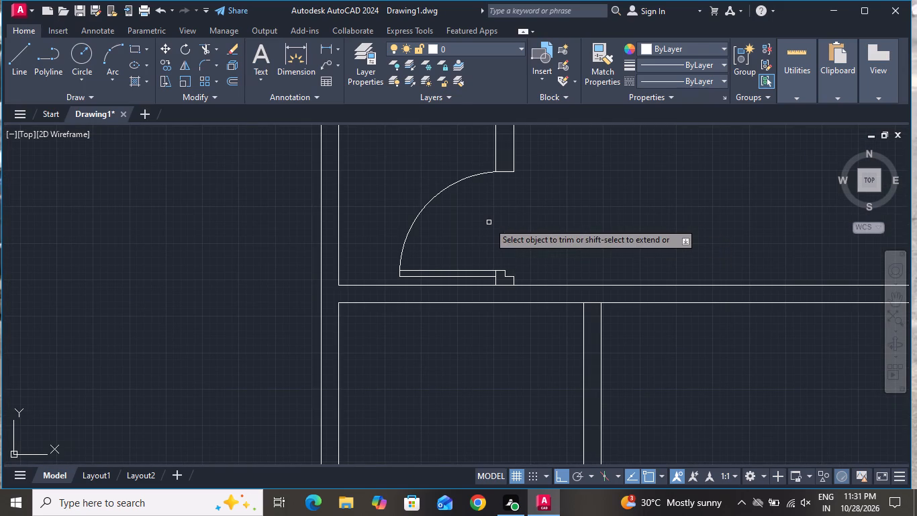
scroll(487, 228, "down", 2)
scroll(540, 204, "down", 1)
right_click(546, 200)
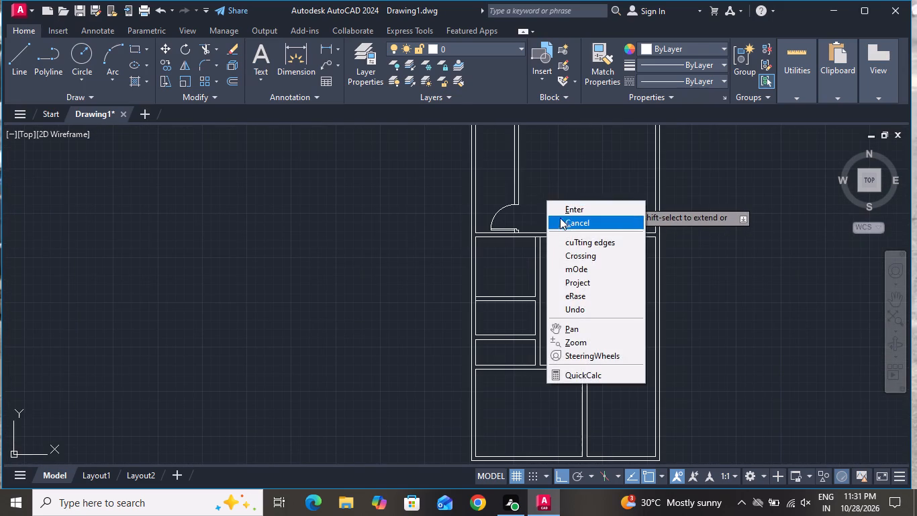
left_click(563, 222)
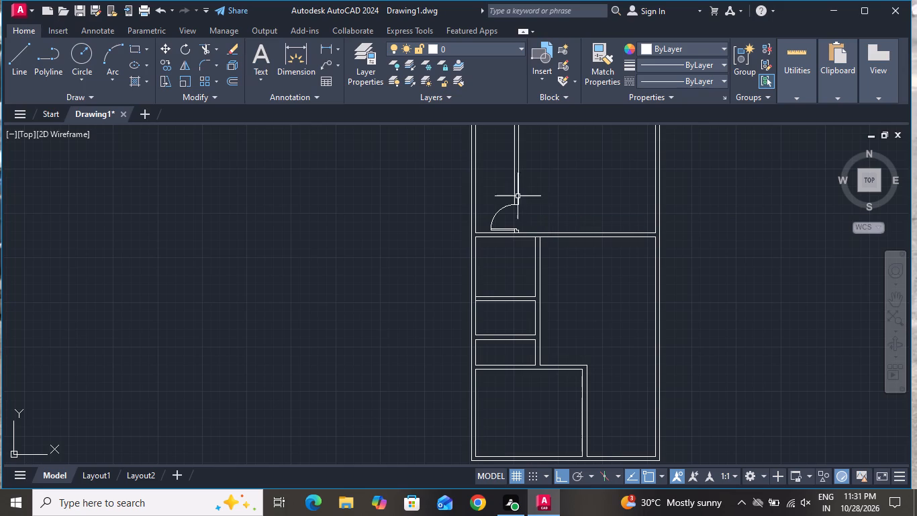
Draw a short vertical line across the horizontal partition, from its upper line's midpoint down to its lower line.
left_click(15, 47)
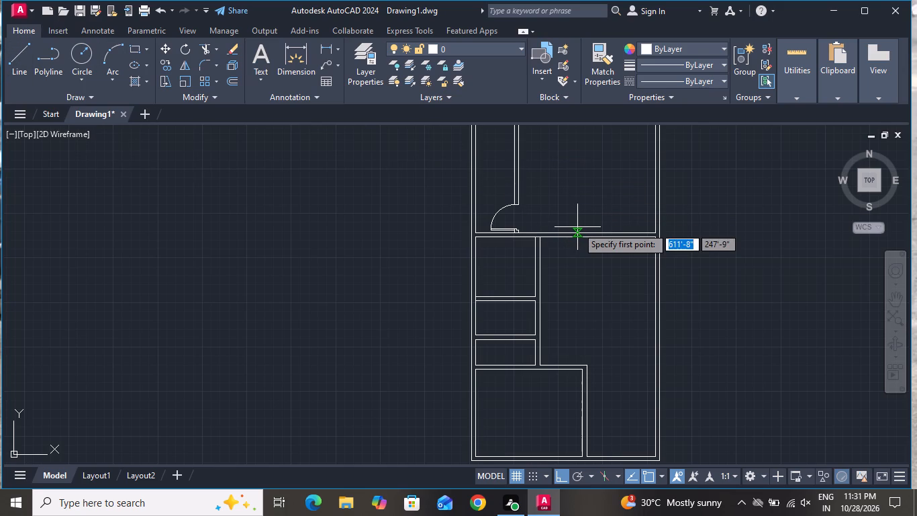
scroll(595, 245, "up", 1)
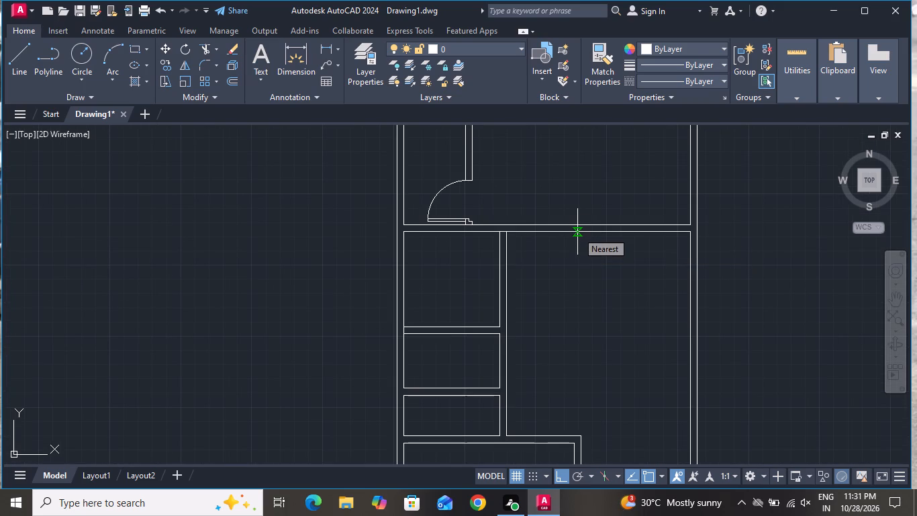
scroll(577, 231, "up", 2)
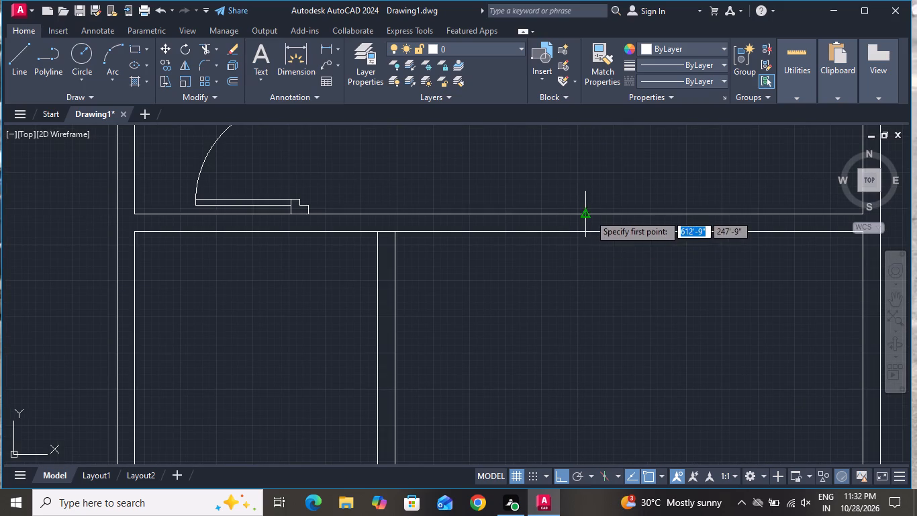
left_click(583, 210)
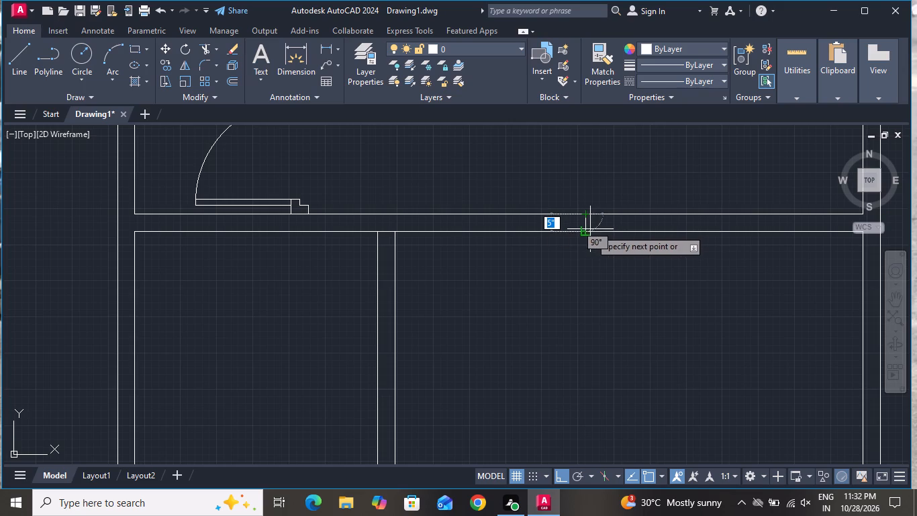
left_click(586, 228)
right_click(586, 229)
left_click(620, 247)
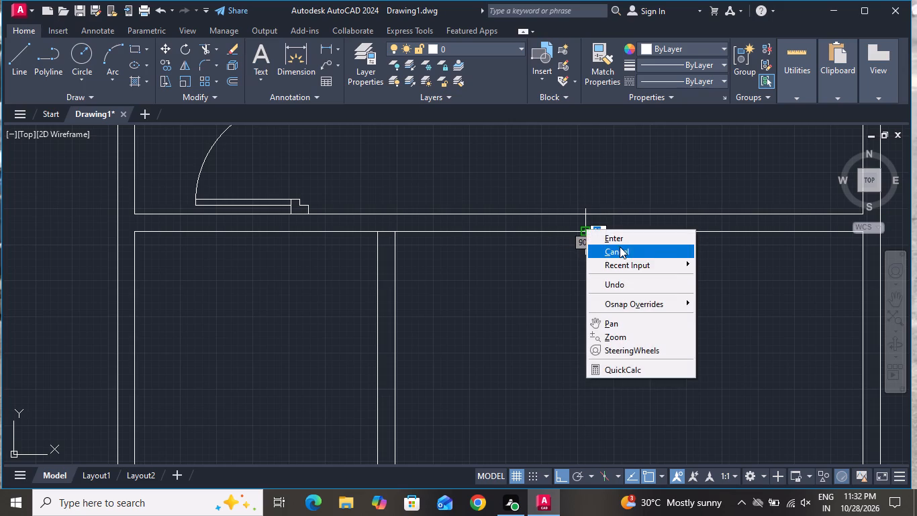
Offset the short vertical line 3' to each side within the horizontal partition to mark two adjoining door openings.
type("O")
key("space")
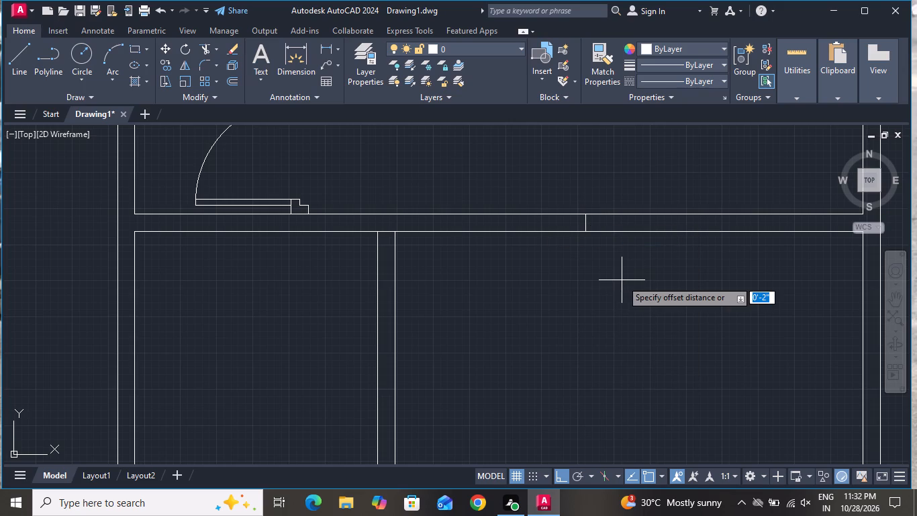
type("3'")
key("Return")
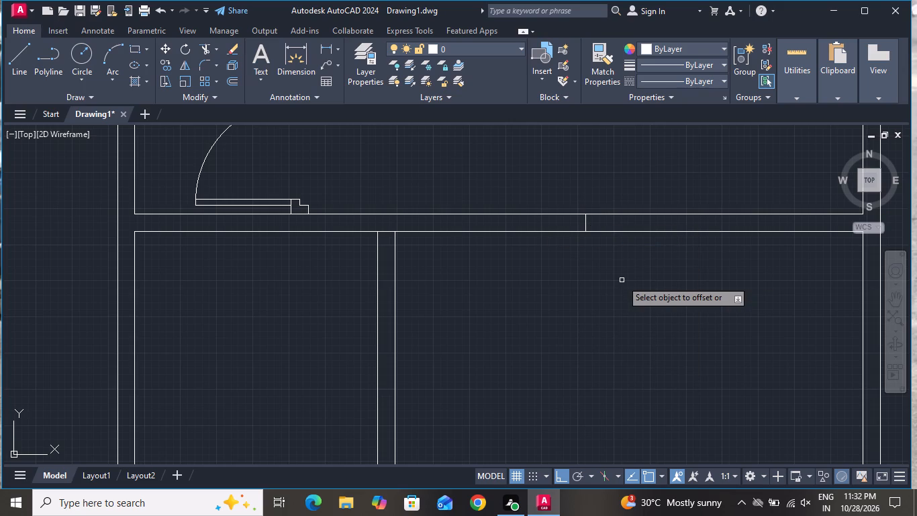
left_click(581, 220)
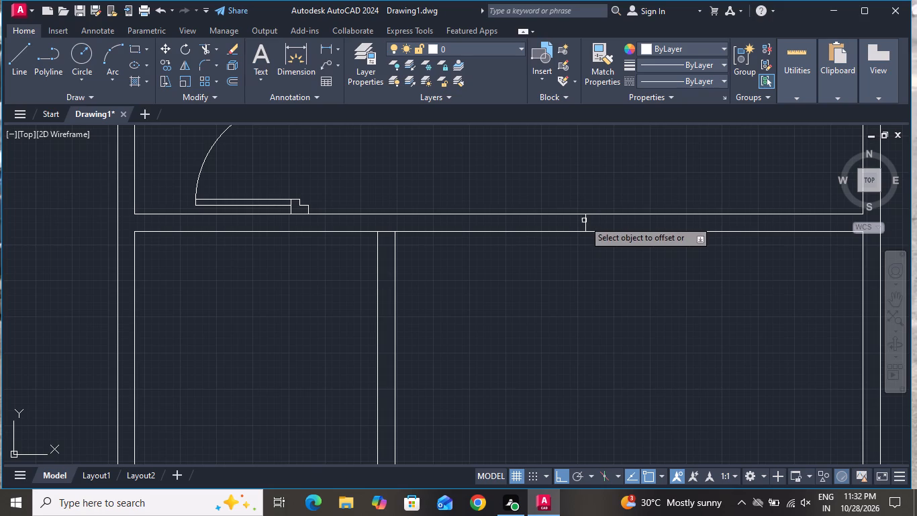
left_click(586, 220)
left_click(621, 220)
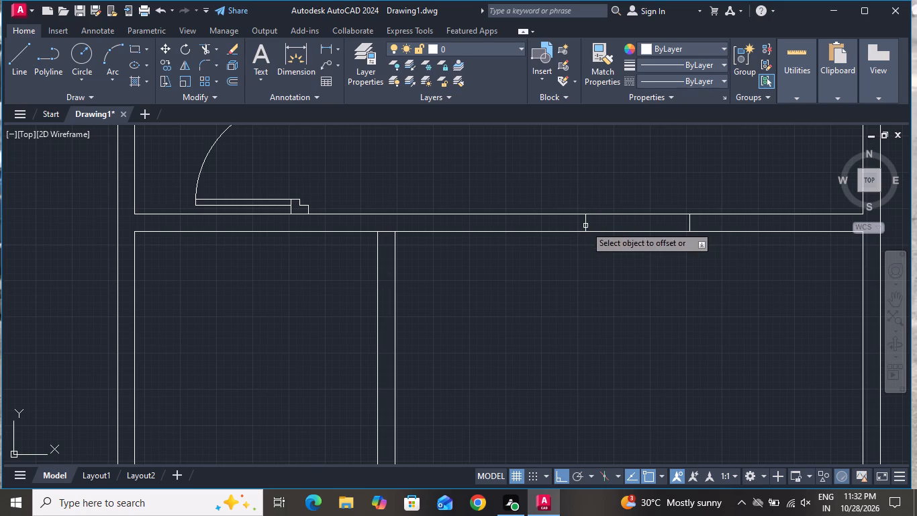
left_click(585, 226)
left_click(531, 227)
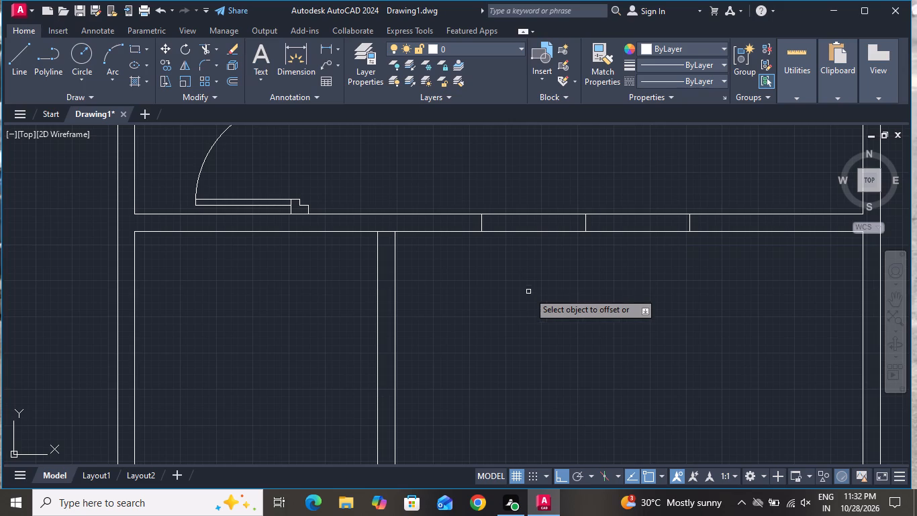
right_click(535, 297)
left_click(554, 320)
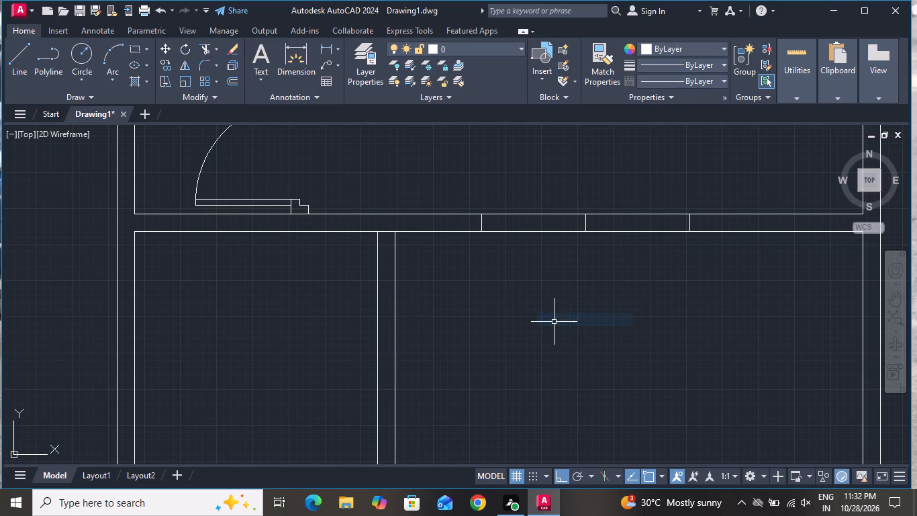
Offset the two outer jamb lines of the double opening 3" outward, away from the centre line.
type("O")
key("space")
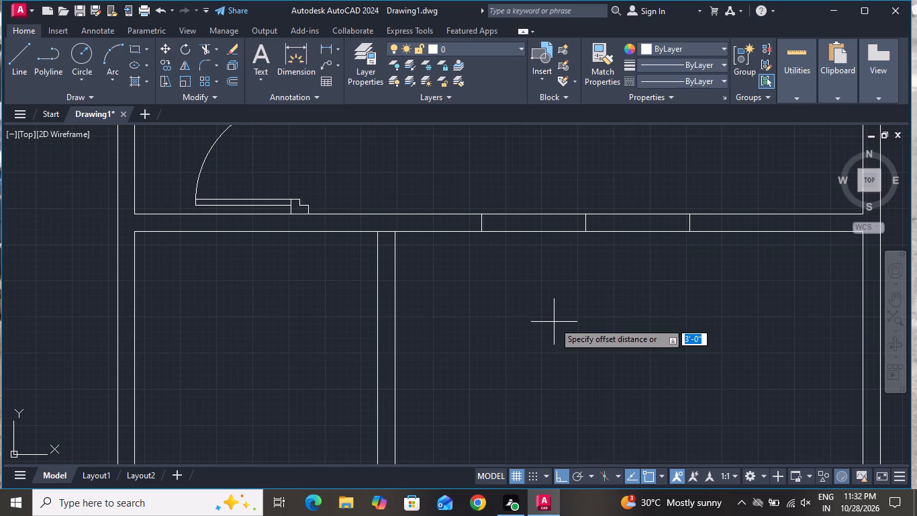
key("3")
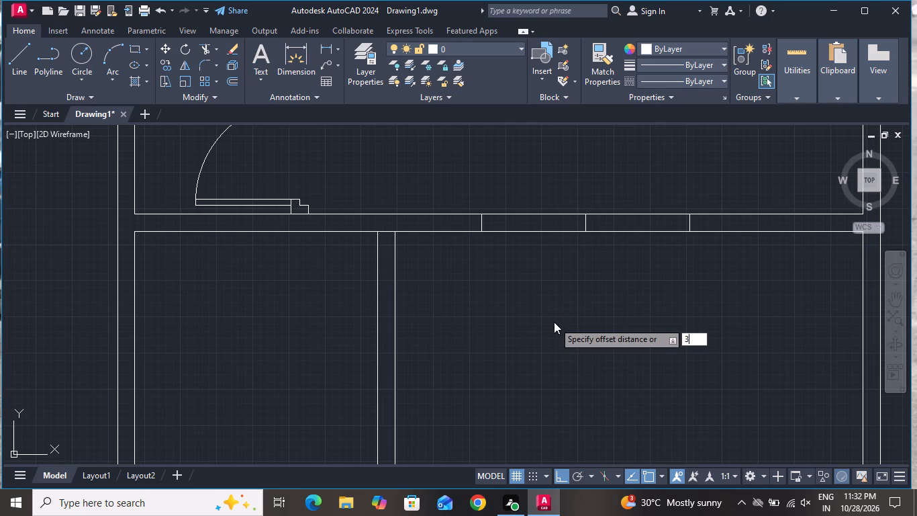
key("shift+quotedbl")
key("Return")
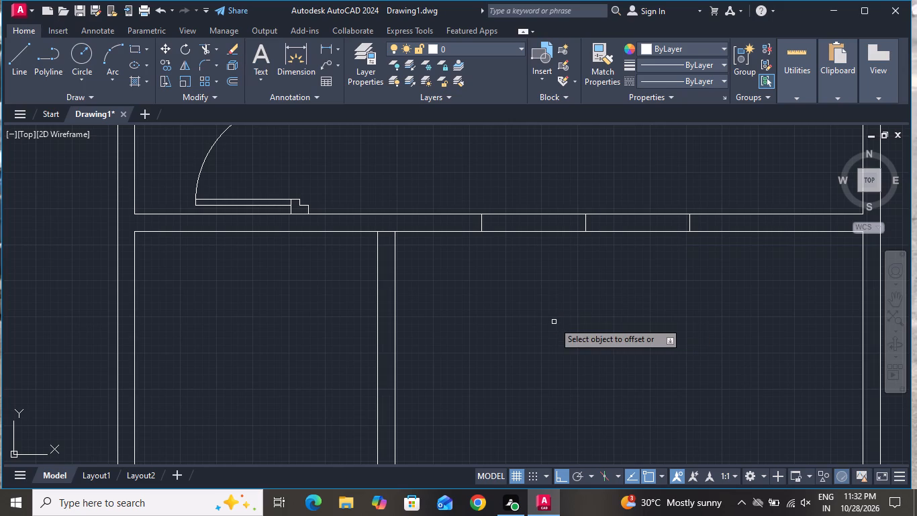
scroll(681, 224, "up", 1)
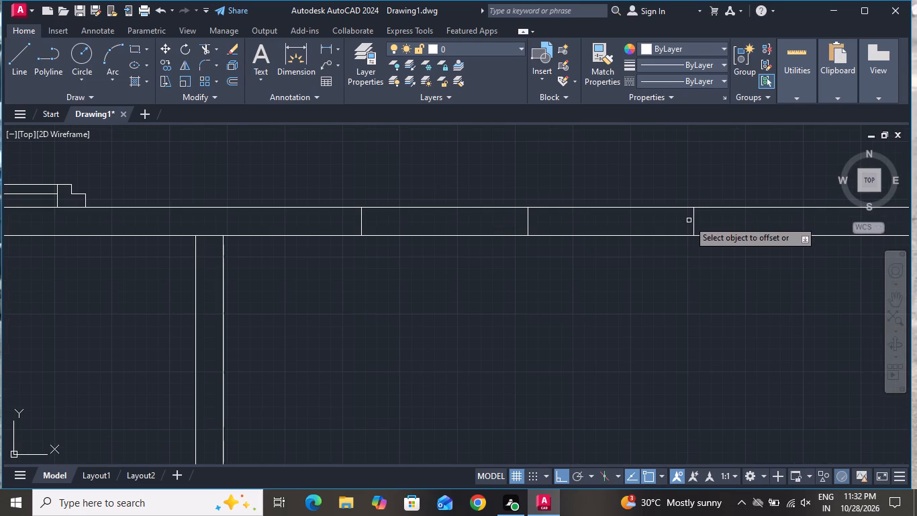
left_click(694, 218)
left_click(702, 220)
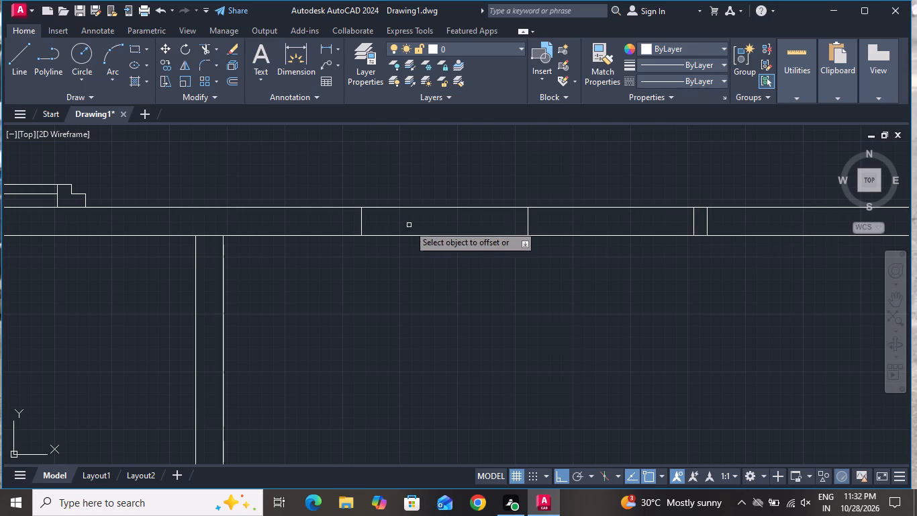
left_click(361, 223)
left_click(340, 225)
right_click(363, 337)
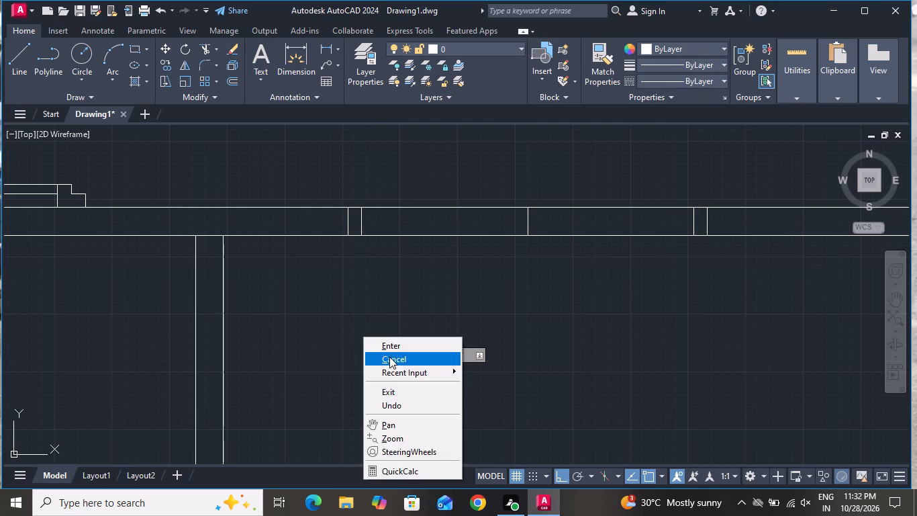
left_click(391, 362)
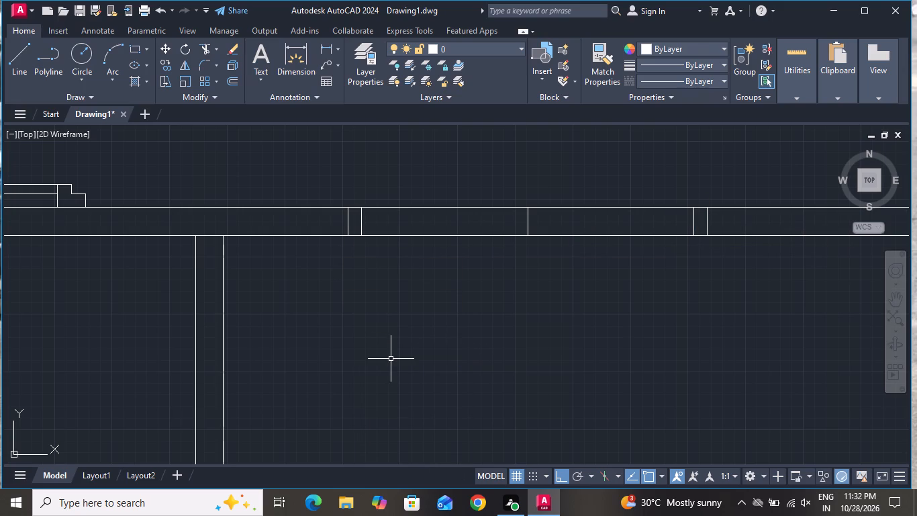
Draw a 3' vertical door leaf line upward from the midpoint of the opening's right inner jamb line.
left_click(13, 58)
scroll(209, 286, "down", 3)
scroll(313, 261, "up", 2)
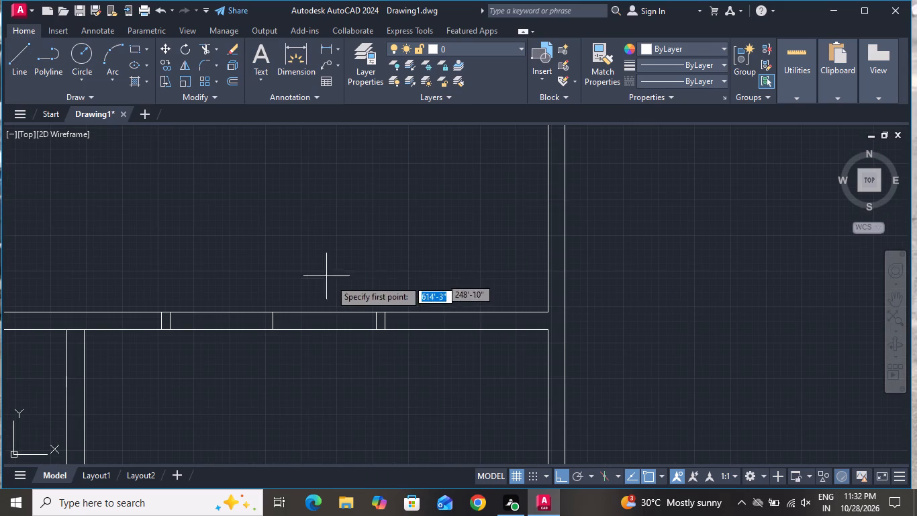
scroll(364, 338, "up", 2)
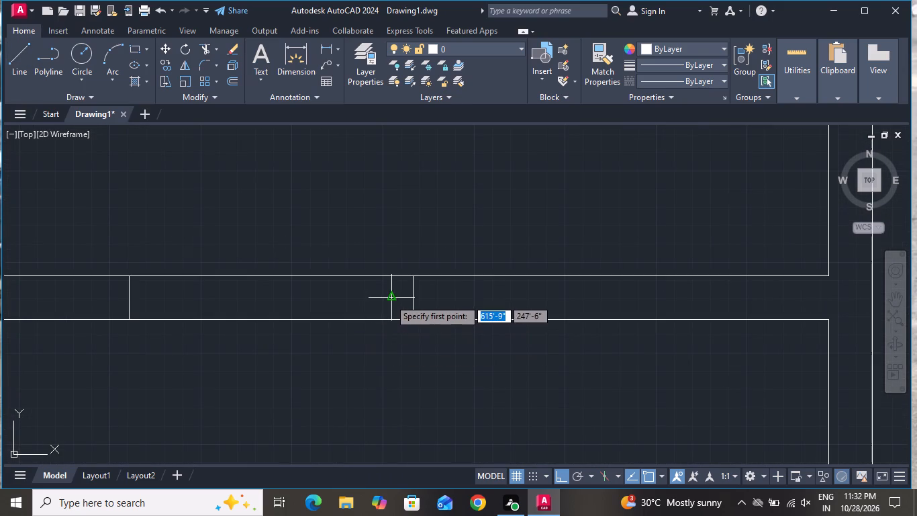
left_click(389, 299)
key("3")
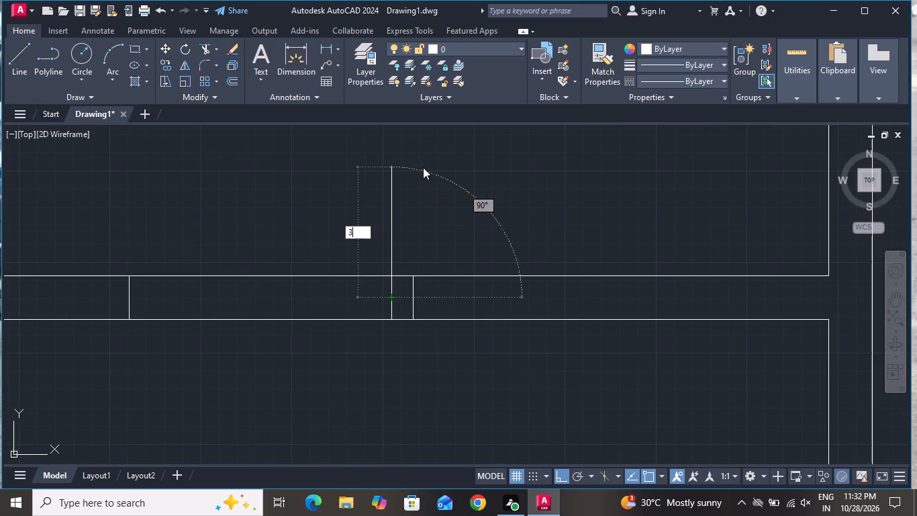
key("apostrophe")
key("Return")
scroll(425, 167, "down", 3)
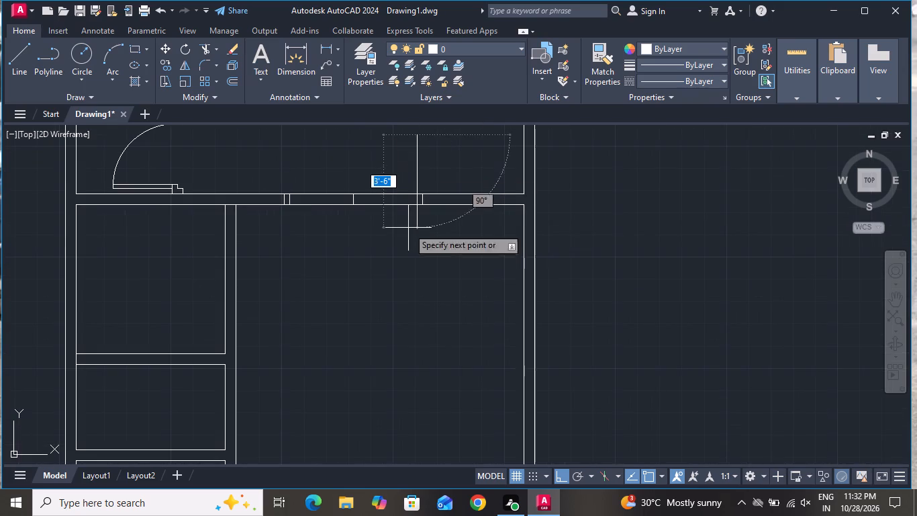
right_click(408, 230)
left_click(430, 255)
Offset the vertical door leaf line 2" to the left to give the leaf its thickness.
scroll(428, 302, "down", 2)
scroll(439, 242, "up", 1)
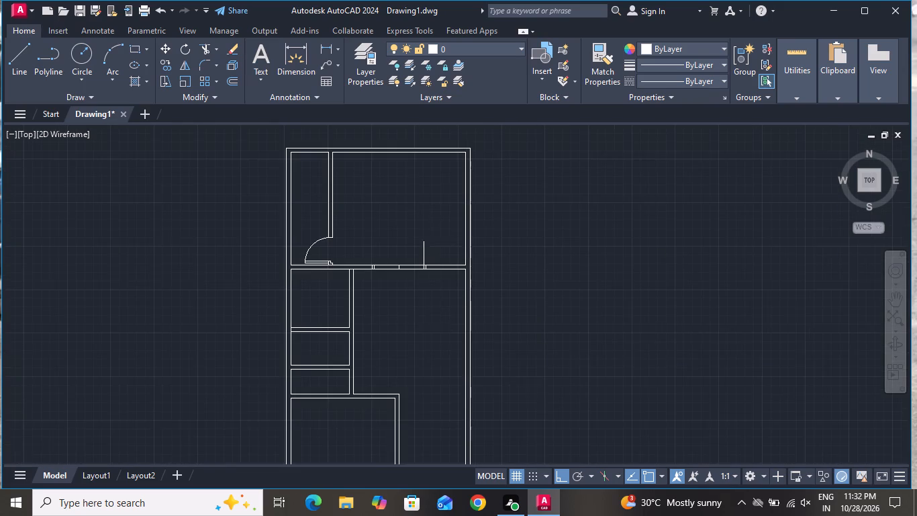
scroll(439, 242, "up", 2)
type("O 2")
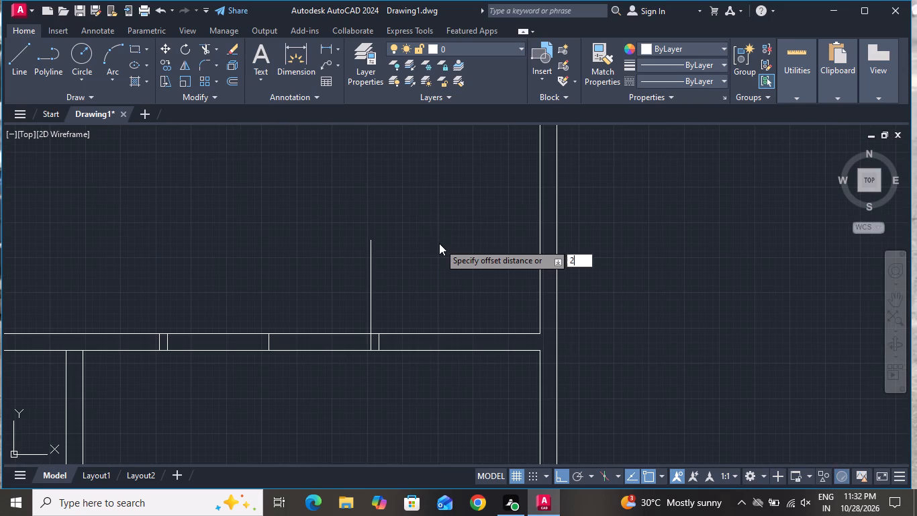
key("shift+quotedbl")
key("Return")
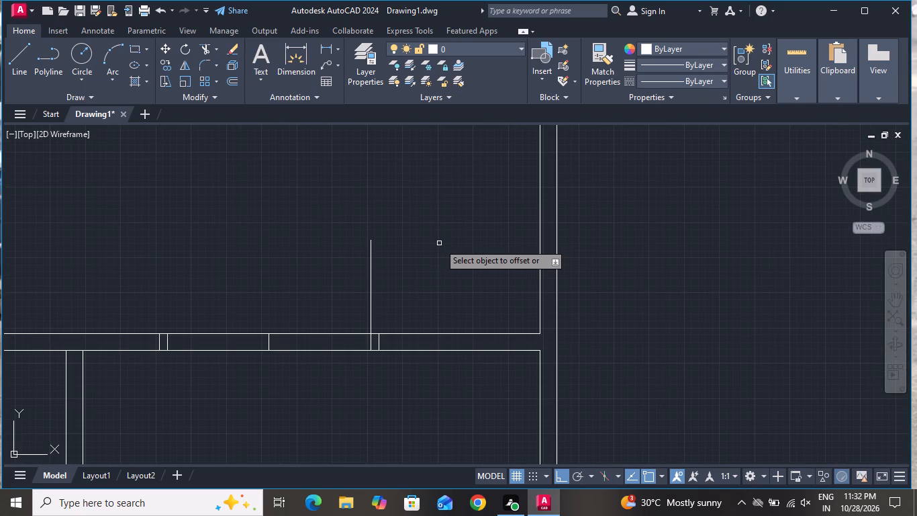
left_click(371, 278)
left_click(344, 284)
right_click(343, 282)
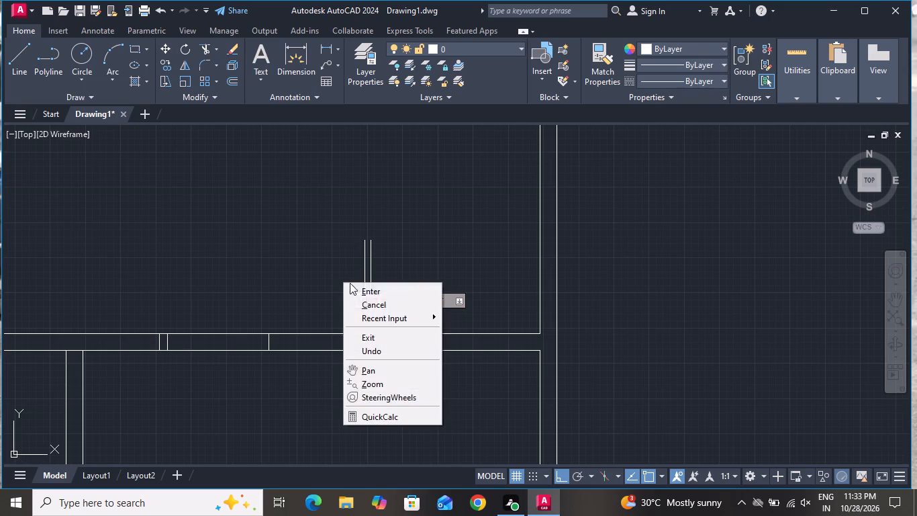
left_click(360, 309)
Draw a three-point swing arc from the centre line's midpoint through the leaf's upper left corner to its upper right corner.
type("A")
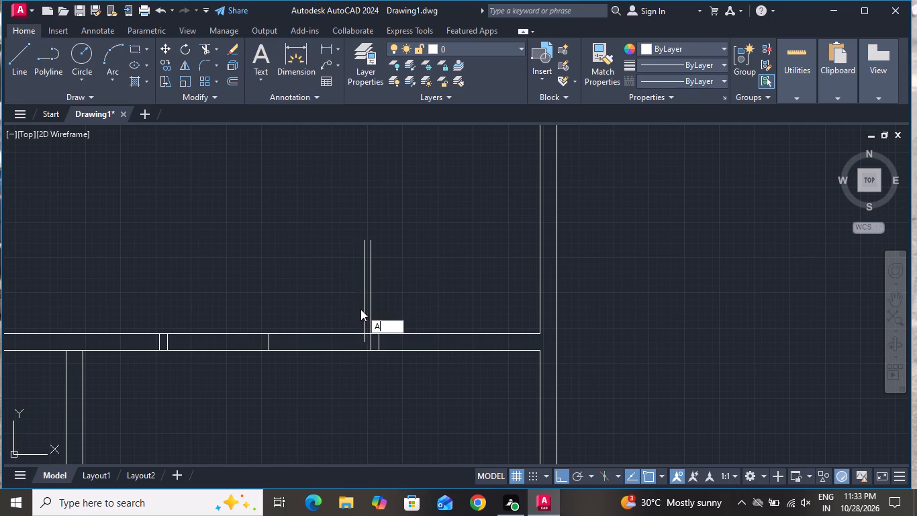
key("space")
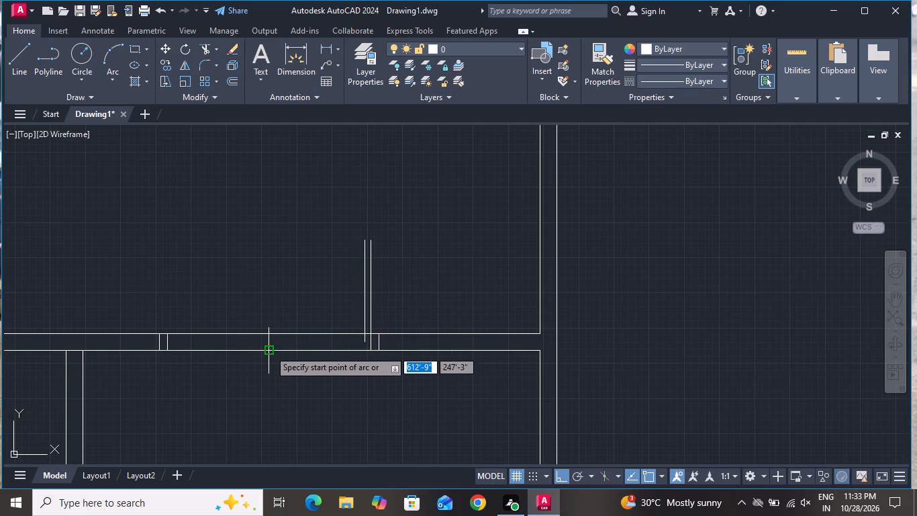
left_click(268, 344)
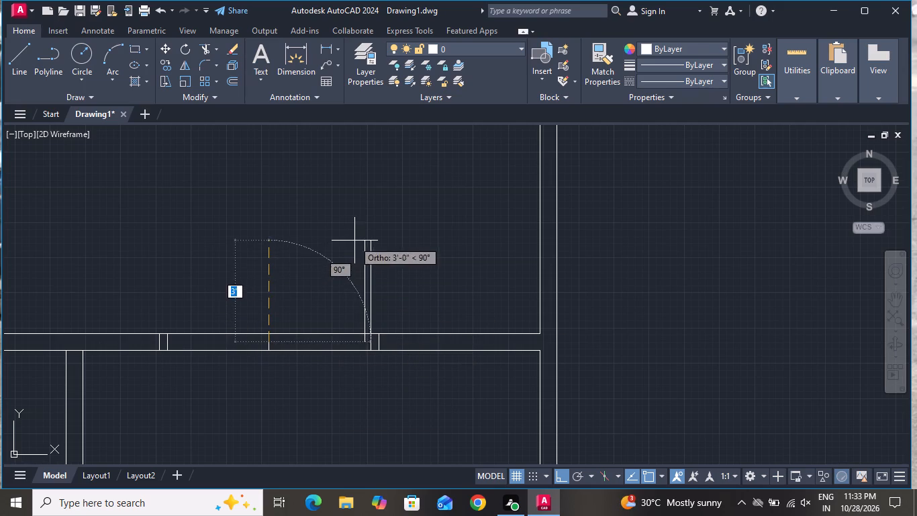
left_click(365, 236)
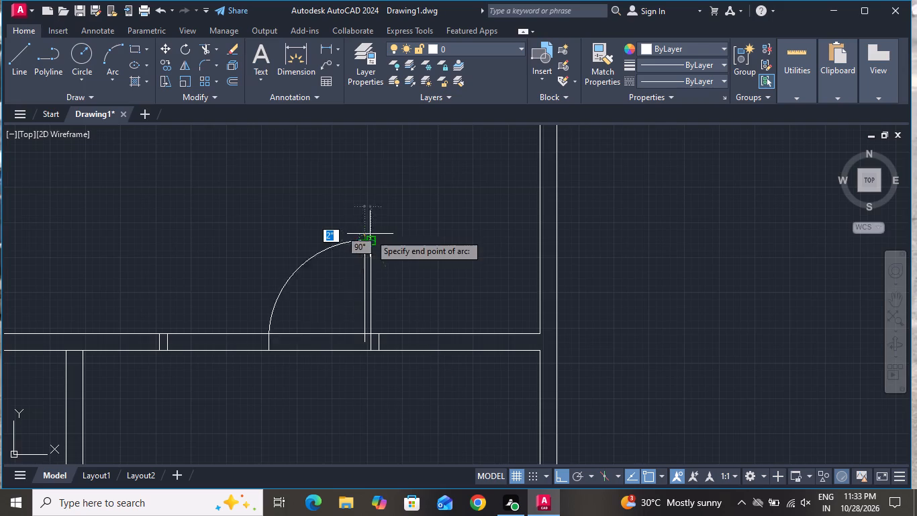
scroll(370, 234, "up", 2)
left_click(363, 251)
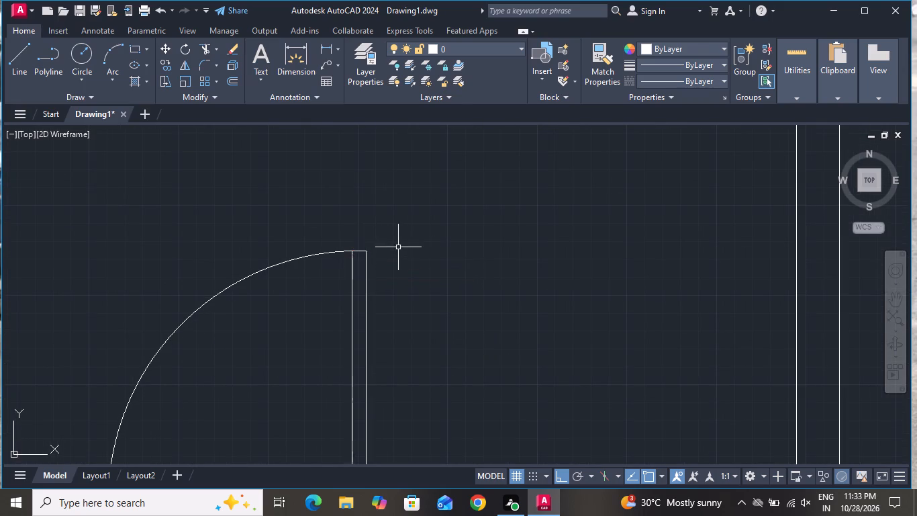
scroll(399, 246, "down", 2)
scroll(454, 278, "down", 1)
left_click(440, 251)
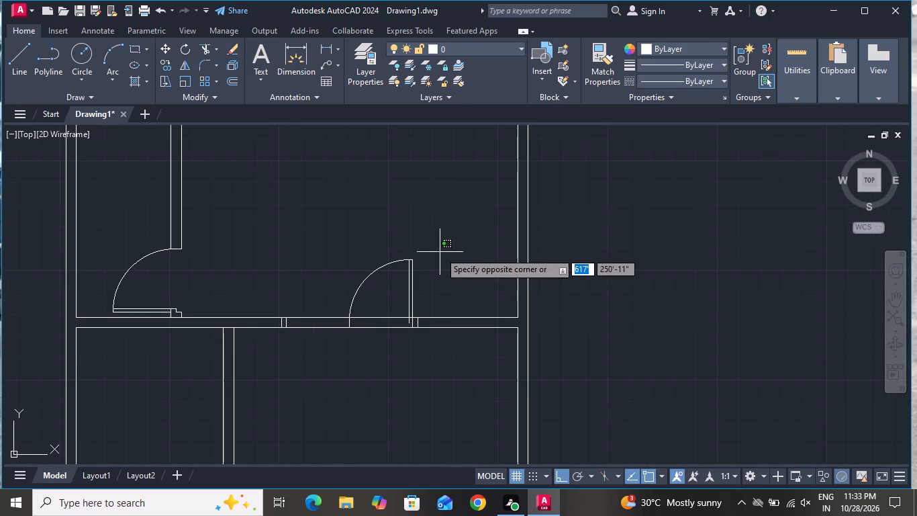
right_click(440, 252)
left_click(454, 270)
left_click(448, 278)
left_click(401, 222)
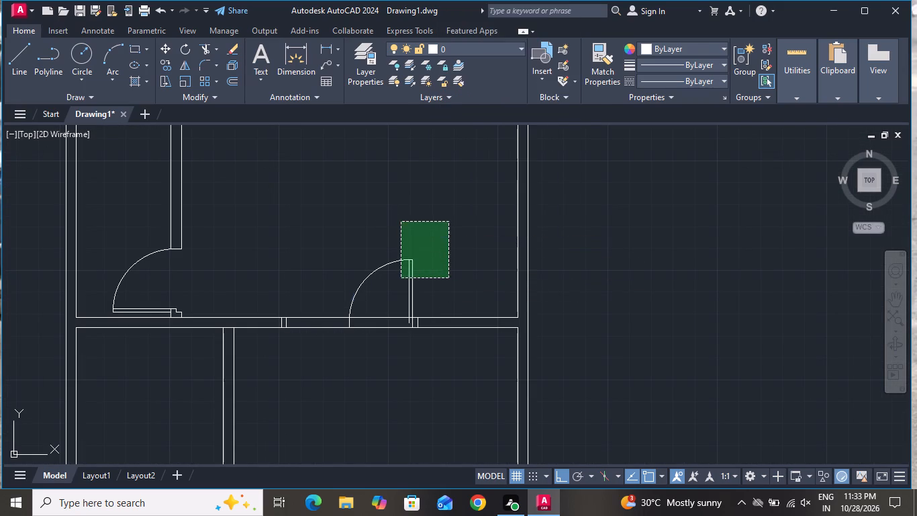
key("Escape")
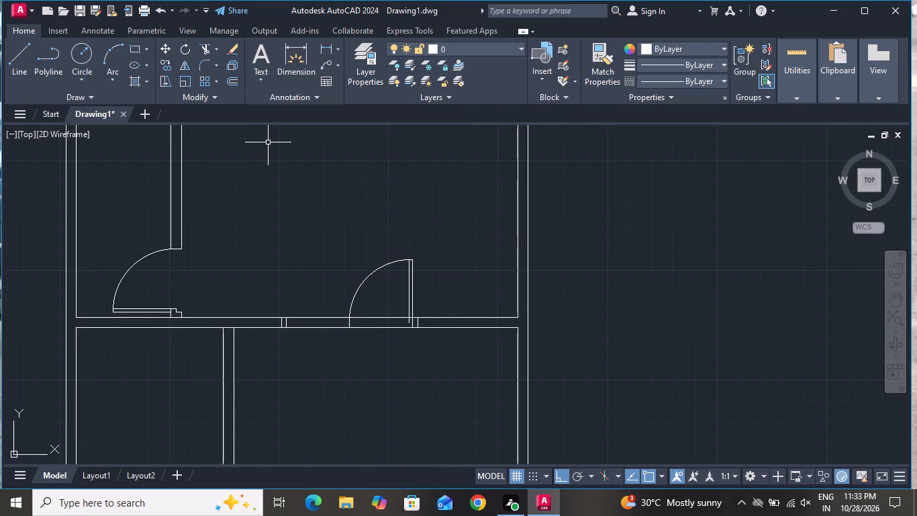
Draw a 2" line closing the lower end of the double opening's right door leaf.
left_click(16, 53)
scroll(382, 308, "up", 3)
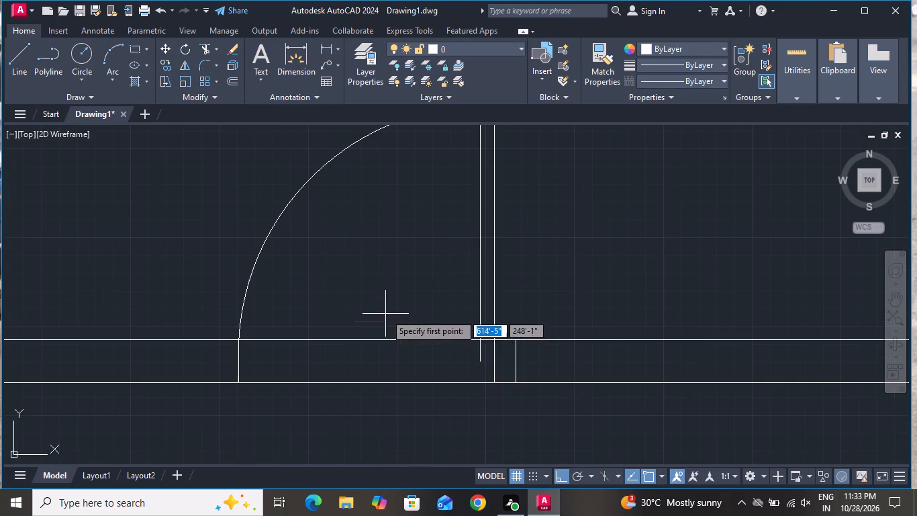
left_click(480, 364)
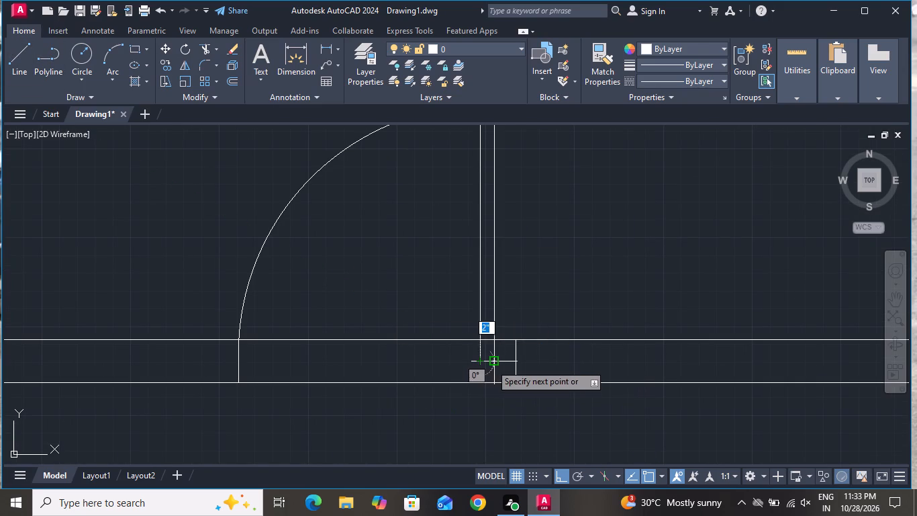
left_click(491, 364)
right_click(496, 367)
left_click(568, 231)
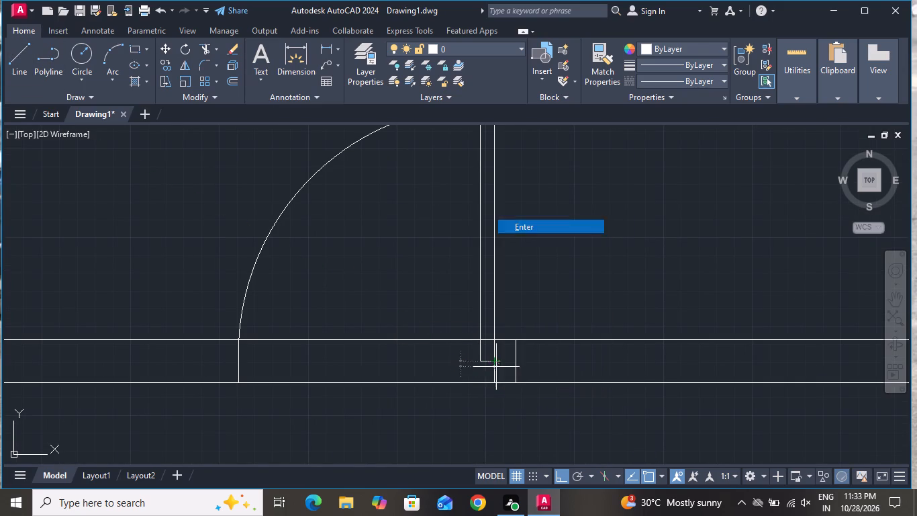
Mirror the door leaf and its swing arc about the opening's vertical centre line, keeping the original.
left_click(549, 173)
left_click(142, 280)
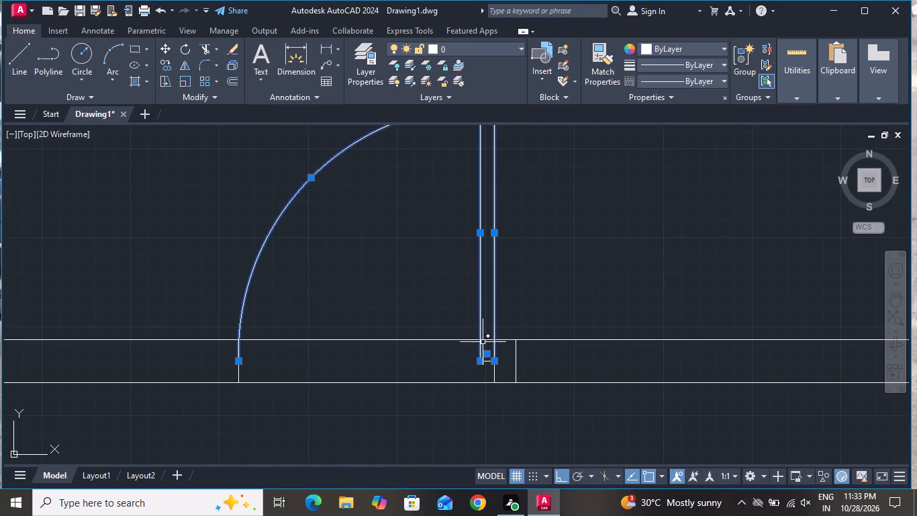
scroll(486, 342, "up", 5)
scroll(493, 355, "down", 3)
left_click(495, 382)
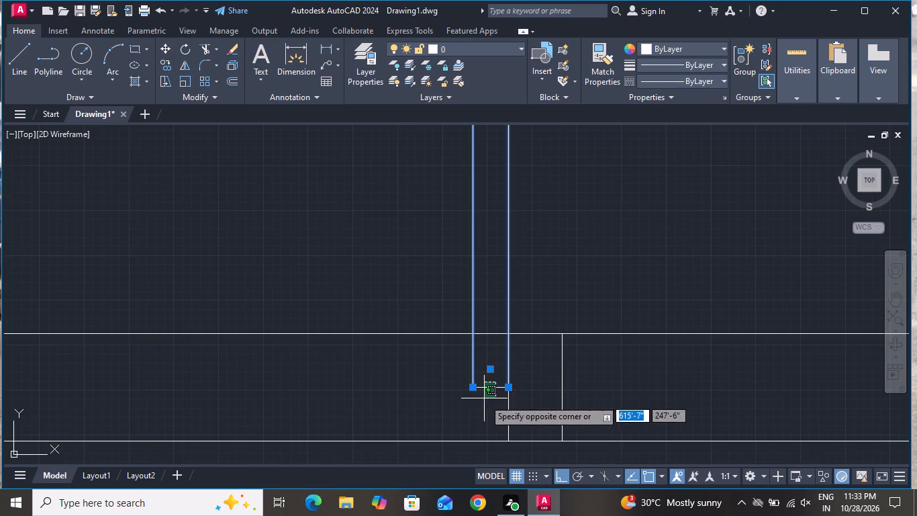
left_click(483, 403)
scroll(494, 390, "down", 3)
type("MI")
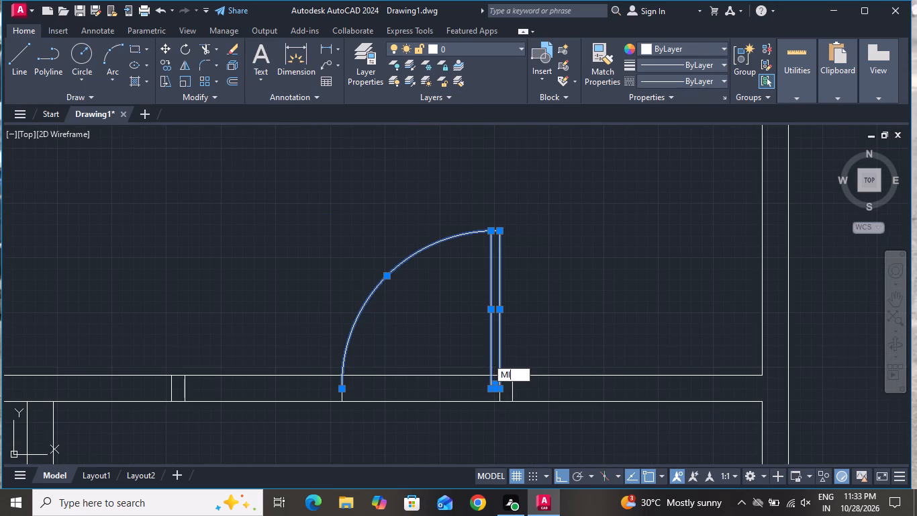
key("space")
left_click(344, 387)
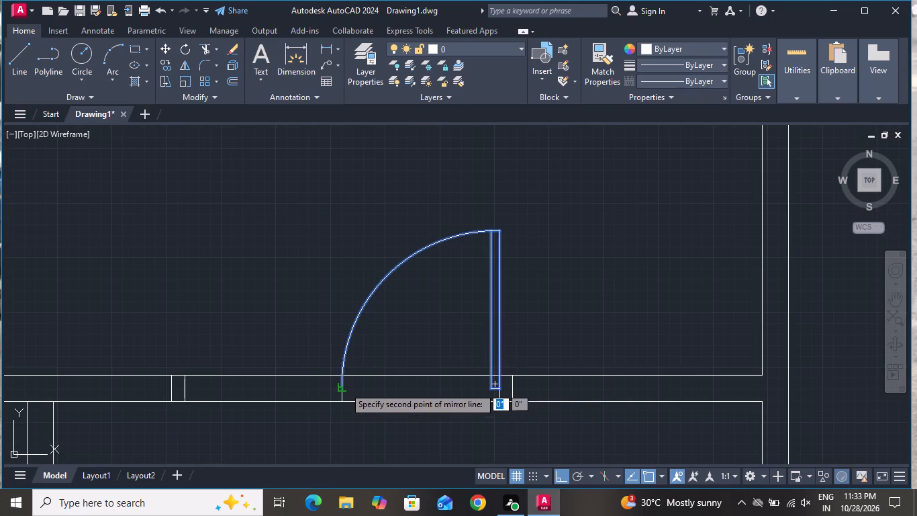
left_click(301, 169)
left_click_drag(340, 219, 301, 169)
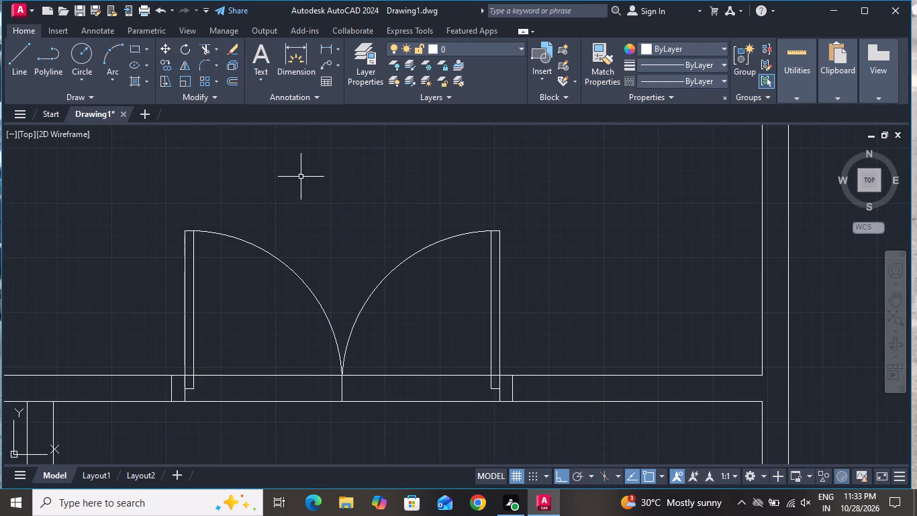
Trim the wall lines across the double opening and the upper halves of both inner jamb lines beside the leaves.
left_click(206, 42)
scroll(183, 378, "up", 2)
left_click(184, 387)
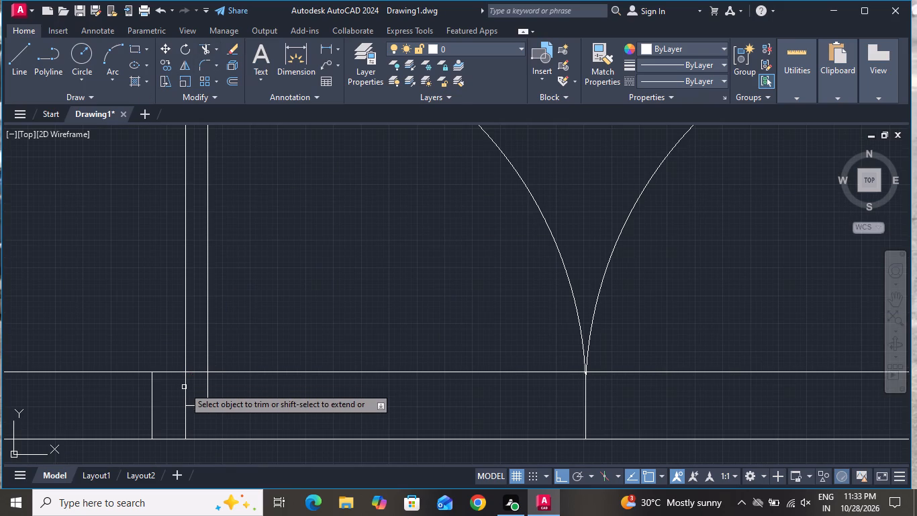
left_click(190, 388)
left_click(178, 390)
scroll(181, 375, "down", 2)
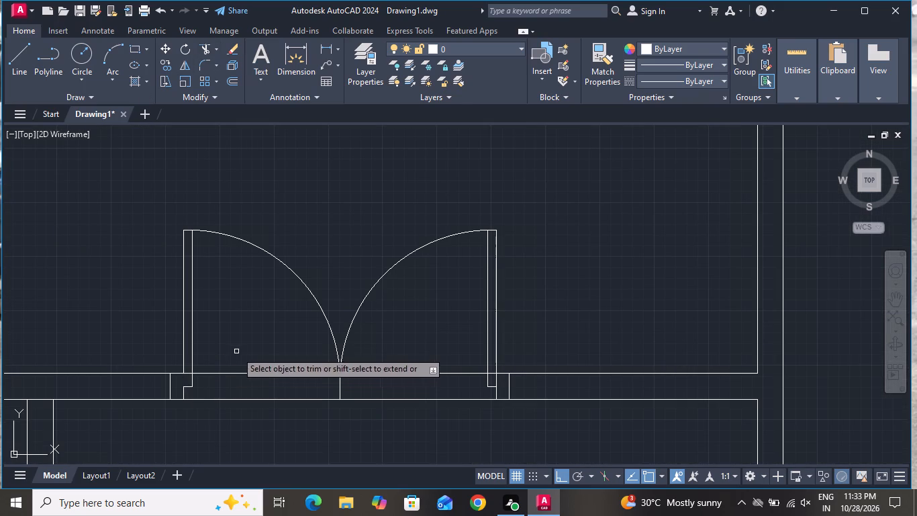
left_click(238, 347)
left_click(240, 411)
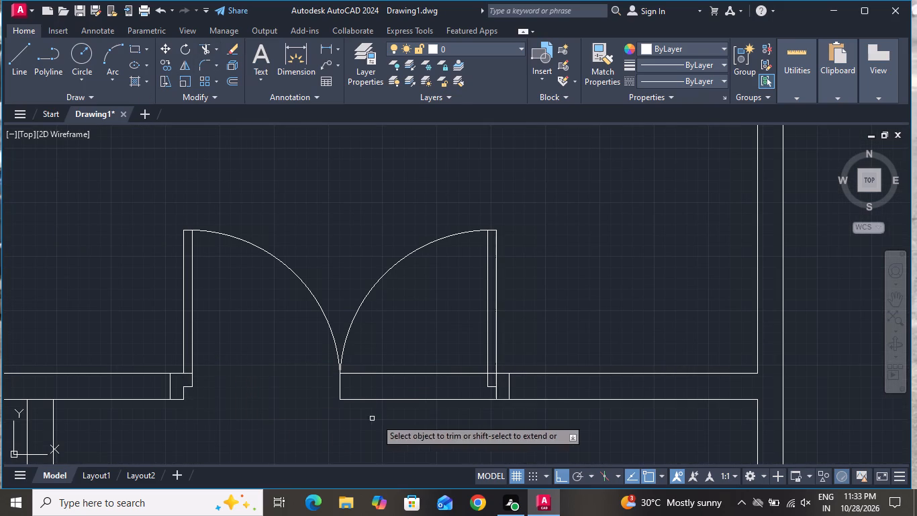
left_click(434, 422)
left_click(441, 345)
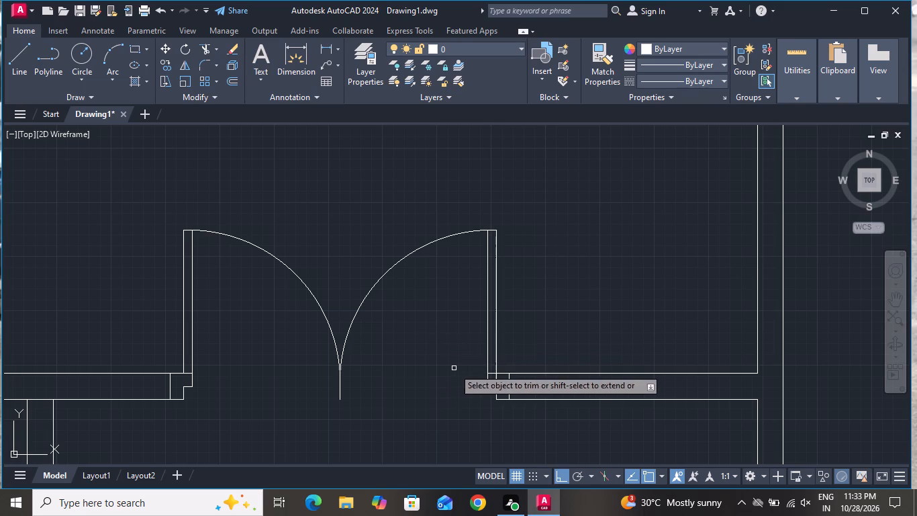
scroll(498, 373, "up", 2)
left_click(495, 386)
left_click(486, 394)
scroll(529, 393, "down", 2)
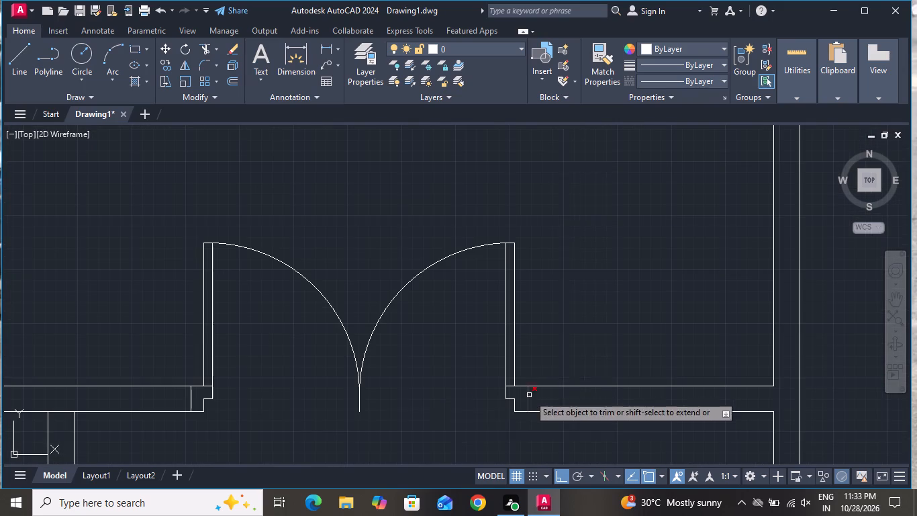
Trim away the leftover centre line below where the two swing arcs meet.
left_click(359, 393)
left_click(359, 405)
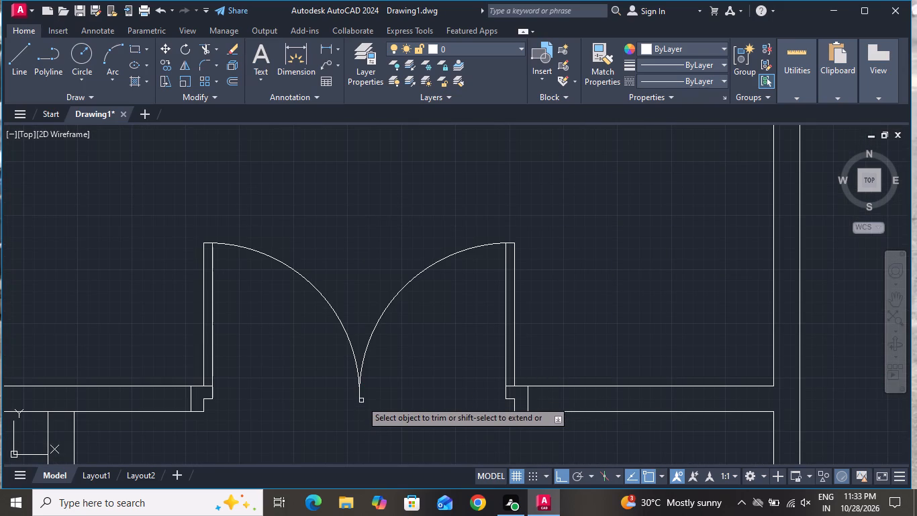
left_click(361, 395)
left_click(350, 396)
scroll(370, 405, "down", 1)
scroll(403, 354, "down", 1)
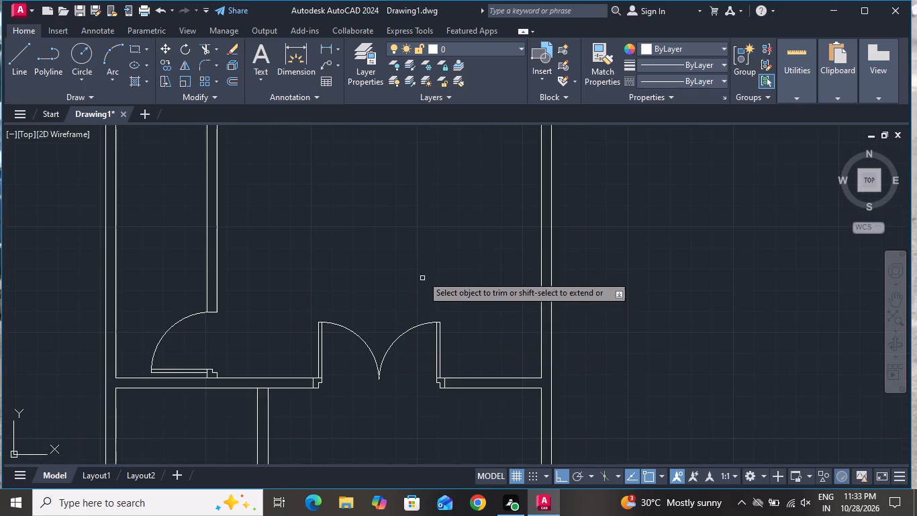
right_click(423, 249)
left_click(450, 263)
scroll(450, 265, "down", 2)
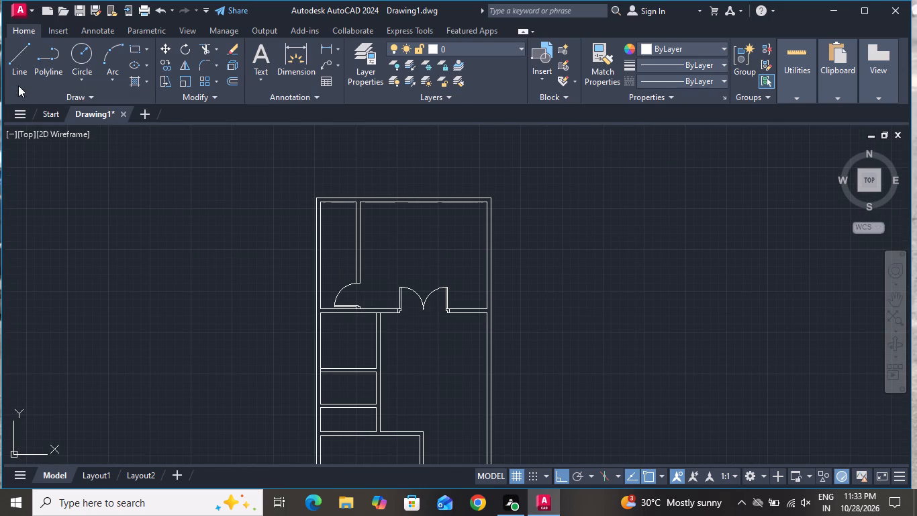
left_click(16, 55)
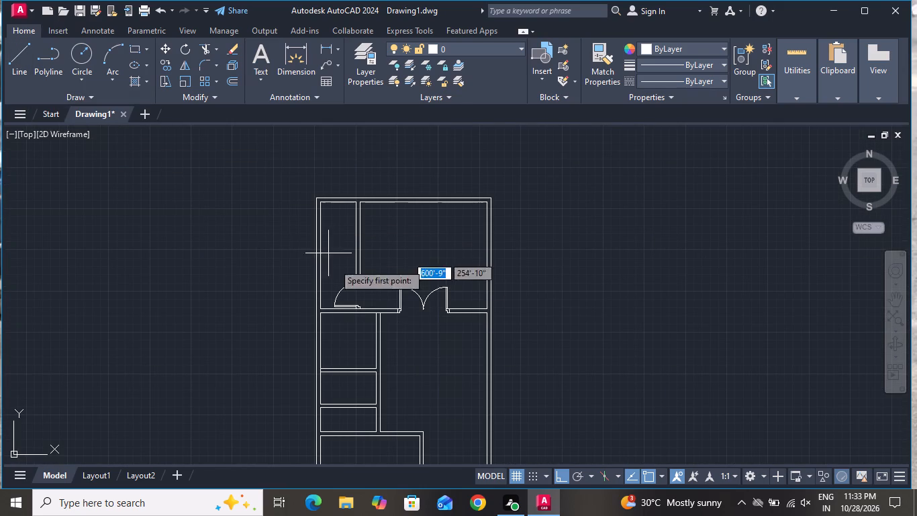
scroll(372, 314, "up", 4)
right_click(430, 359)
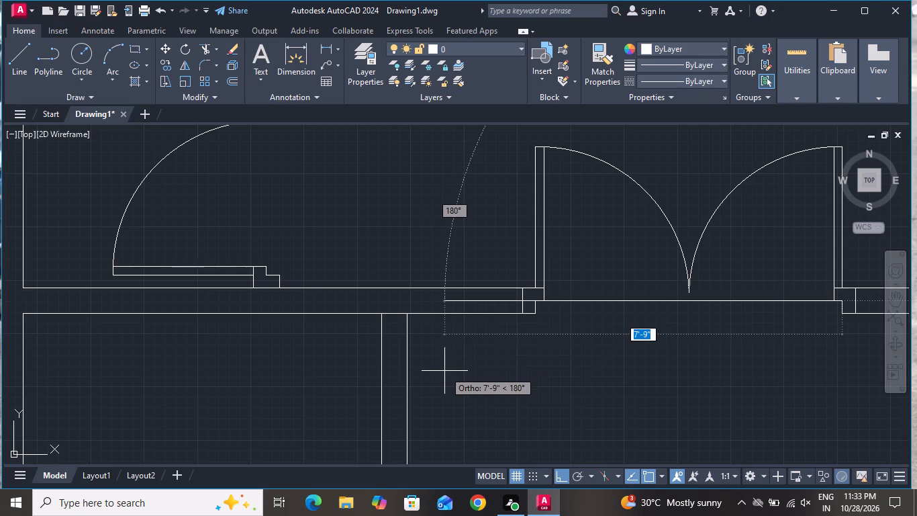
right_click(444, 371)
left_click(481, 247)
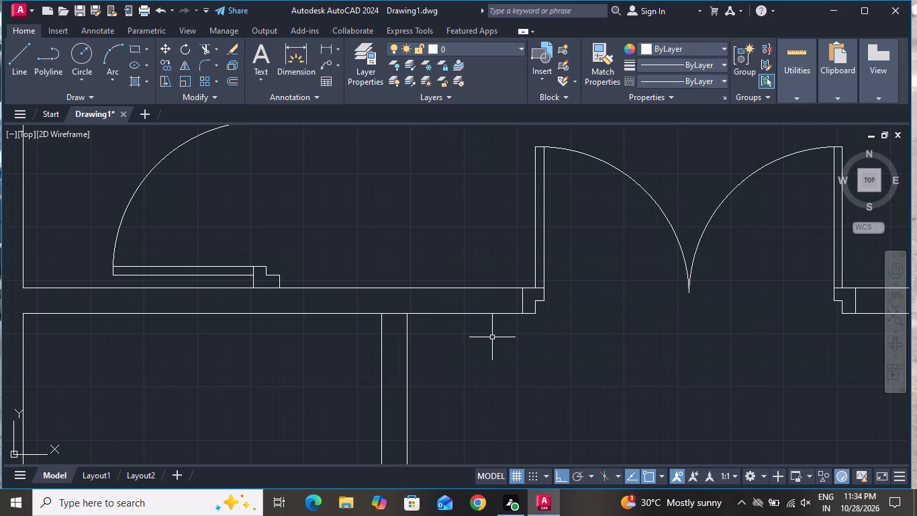
Offset the lower line of the horizontal wall beside the double door 3" downward, across the vertical partition below.
type("O 3")
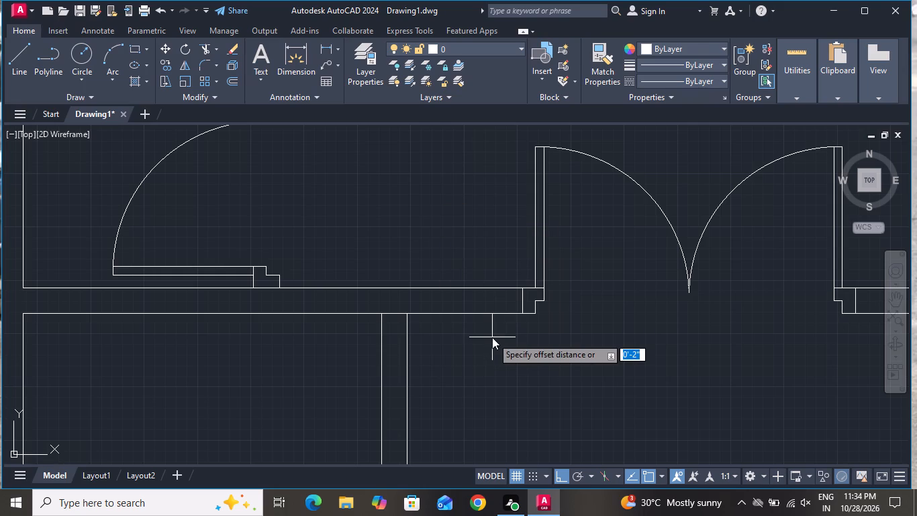
key("shift+quotedbl")
key("Return")
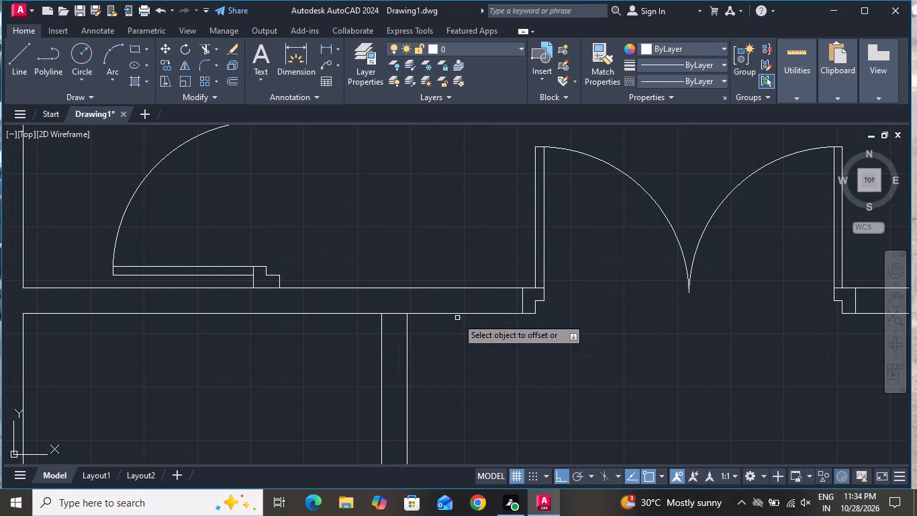
left_click(397, 314)
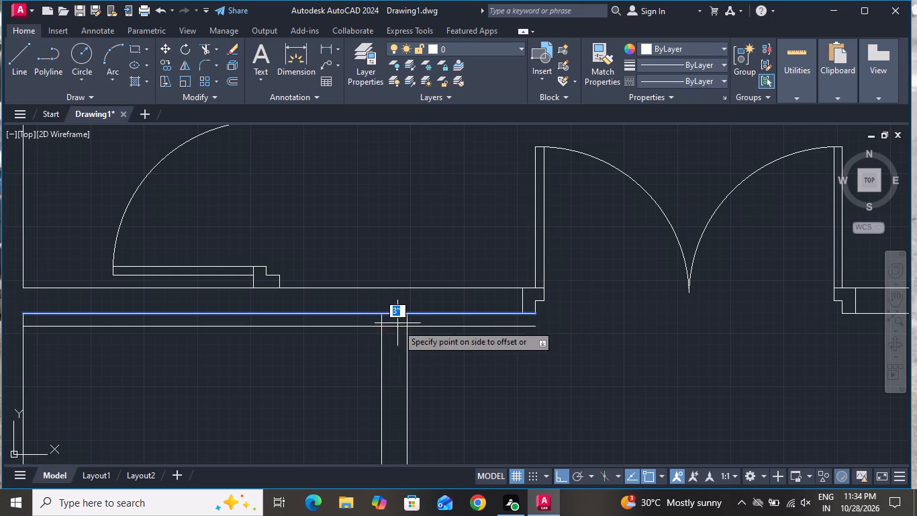
left_click(398, 341)
right_click(429, 349)
left_click(461, 220)
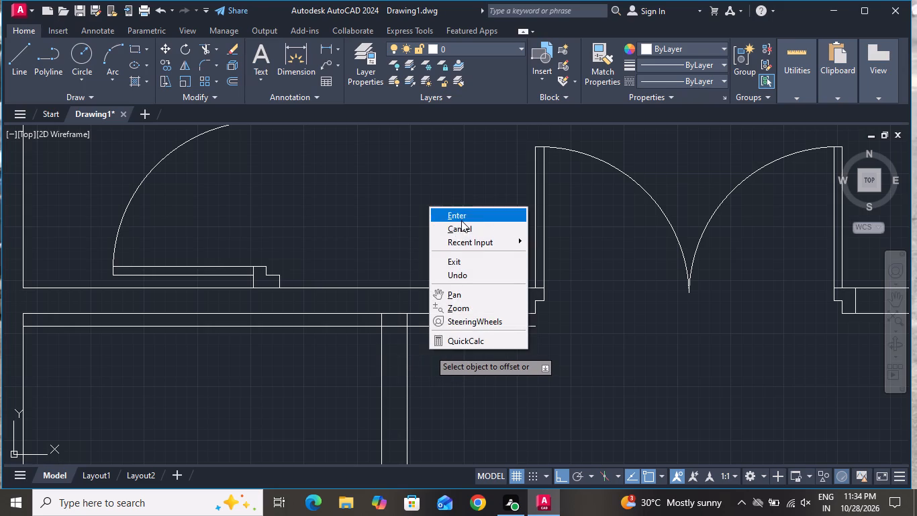
Trim the offset line on both sides so only the piece between the vertical partition's two lines remains.
left_click(203, 48)
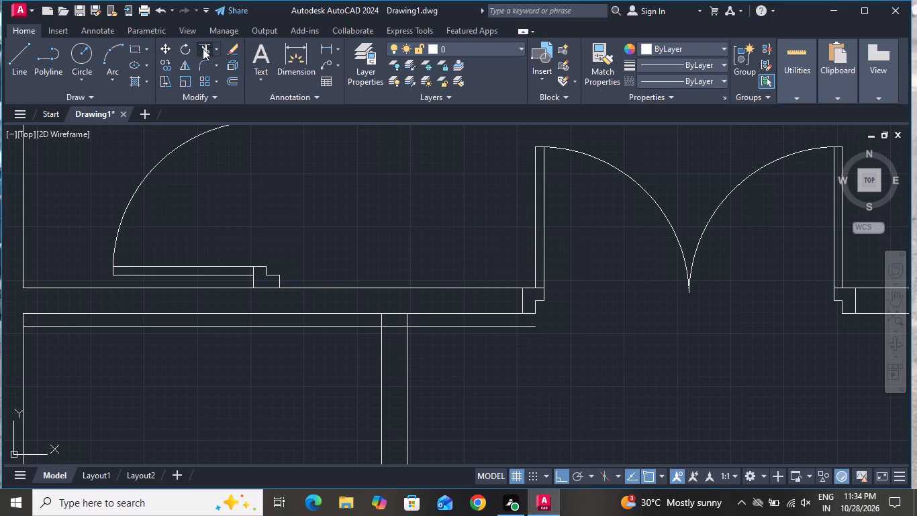
left_click(360, 327)
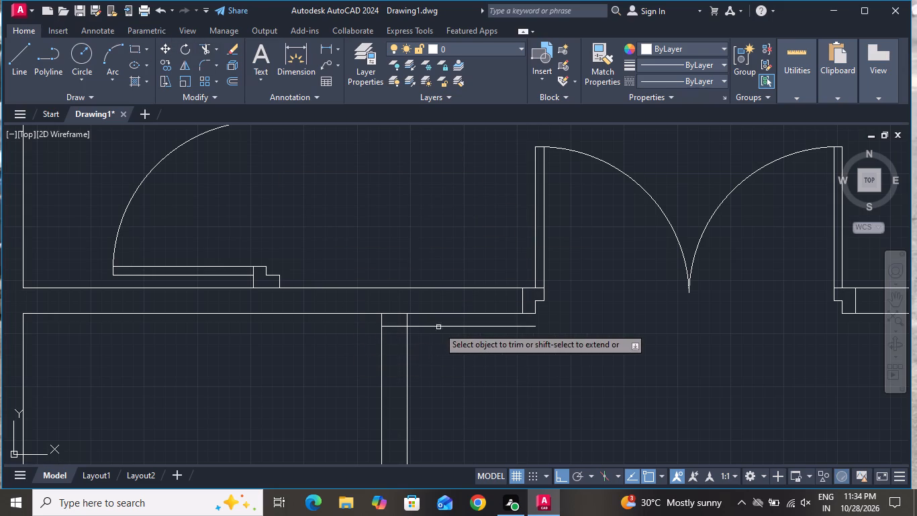
left_click(444, 324)
left_click(444, 365)
right_click(446, 369)
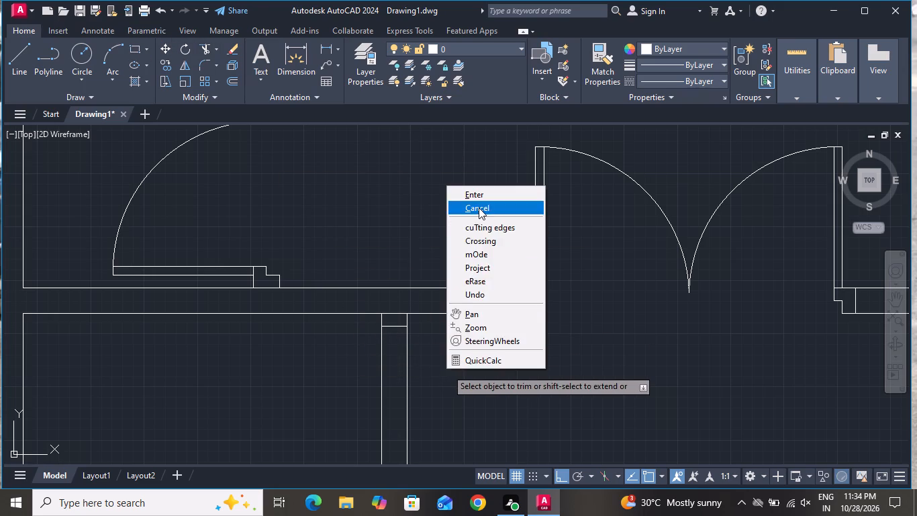
left_click(479, 208)
Offset the short jamb line in the vertical partition 3' downward to mark the other side of the door opening.
scroll(485, 316, "down", 1)
key("o")
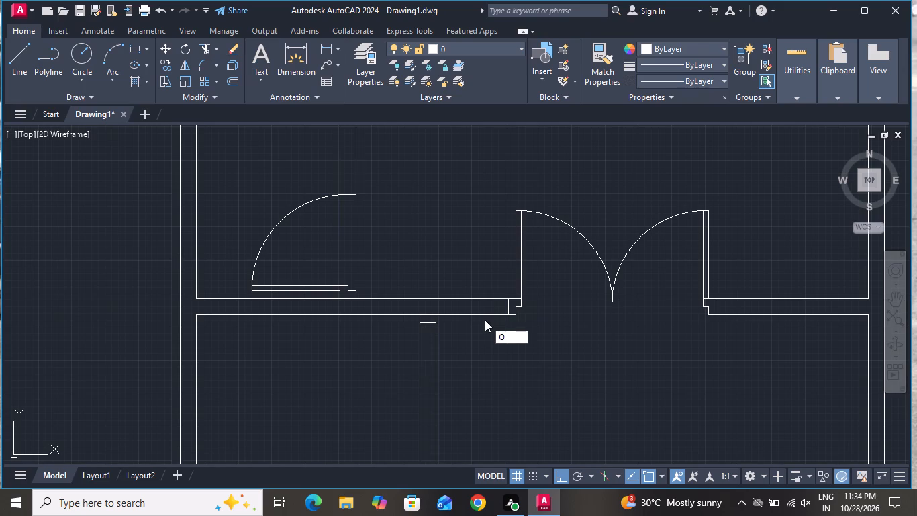
key("space")
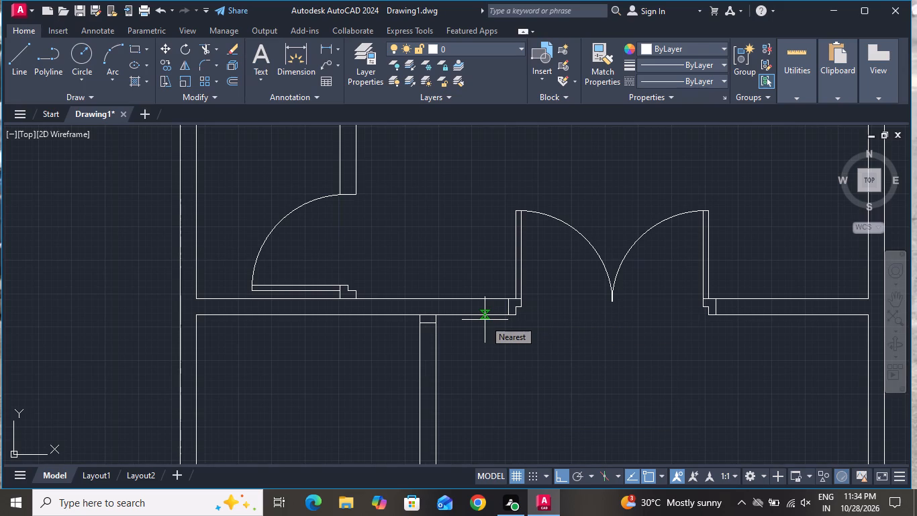
key("3")
key("apostrophe")
key("Return")
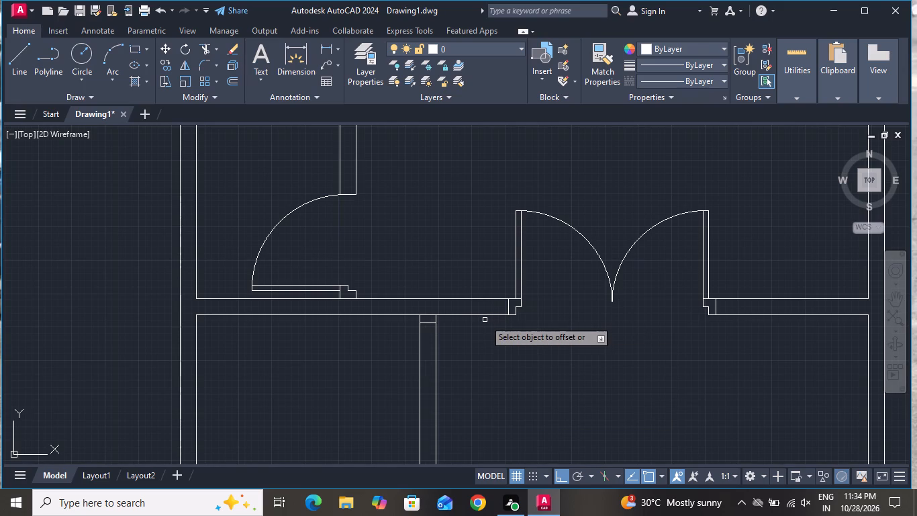
scroll(469, 321, "up", 2)
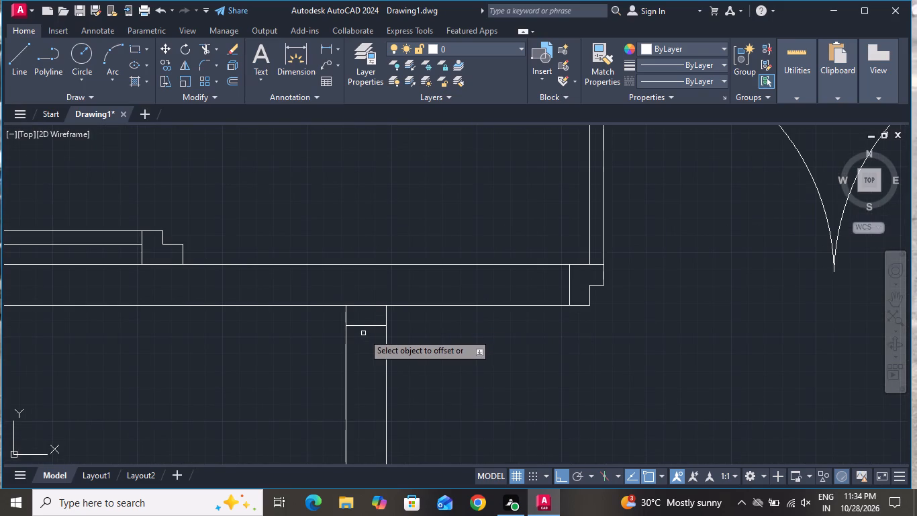
left_click(364, 325)
left_click(370, 398)
scroll(380, 333, "down", 3)
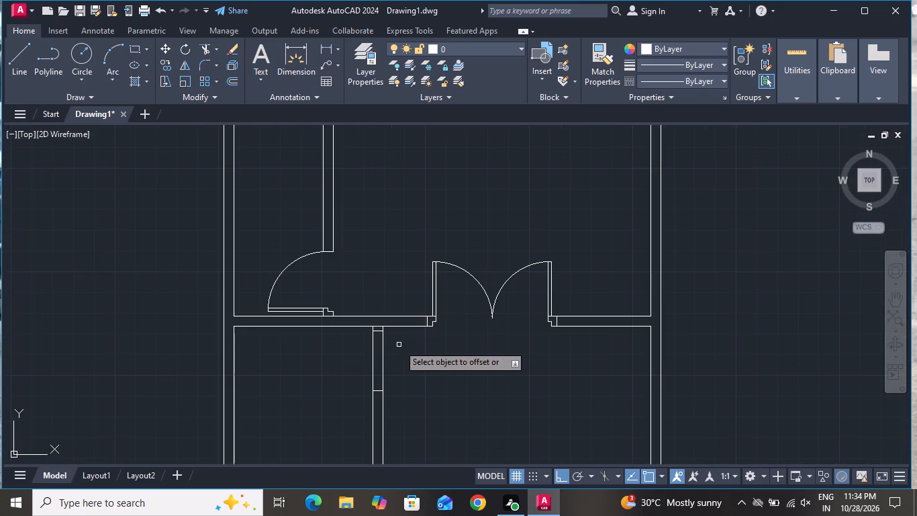
right_click(405, 360)
left_click(443, 232)
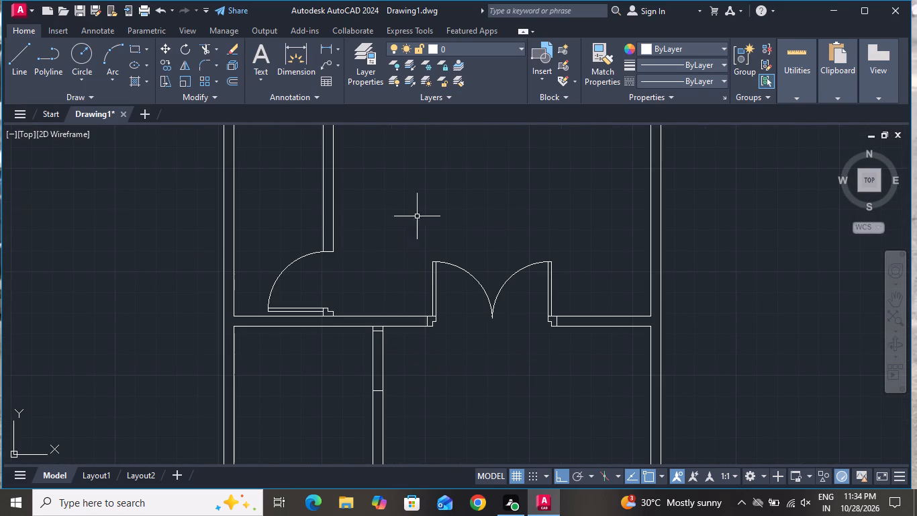
Draw a 3' horizontal leaf line into the room from the midpoint of the upper jamb line in the vertical partition.
left_click(21, 46)
scroll(318, 286, "up", 2)
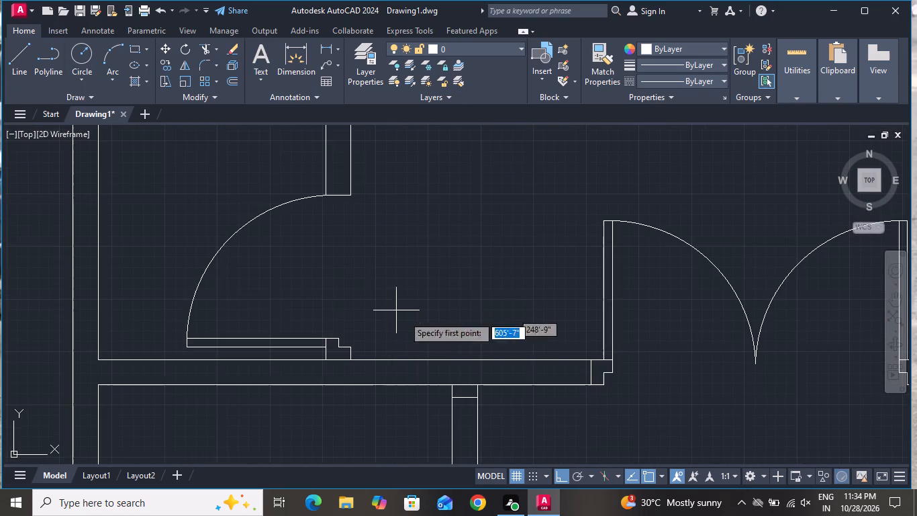
left_click(469, 399)
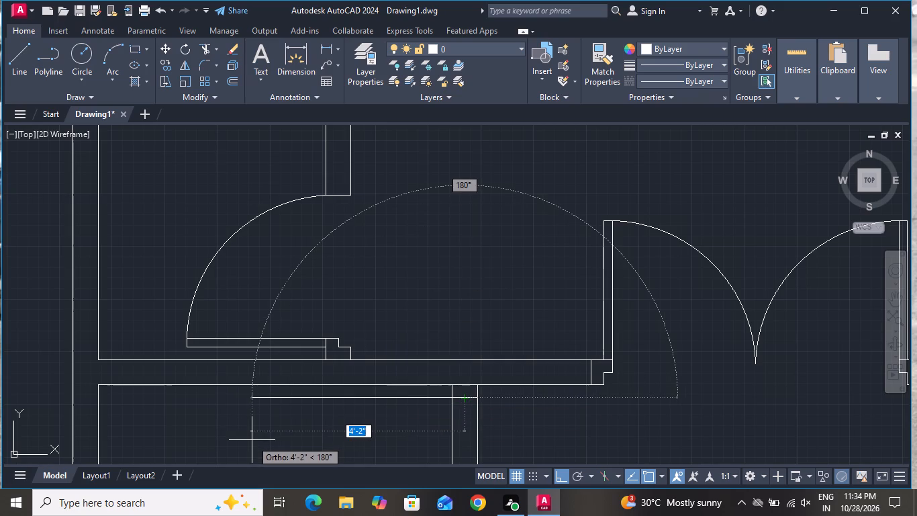
type("3'")
key("Return")
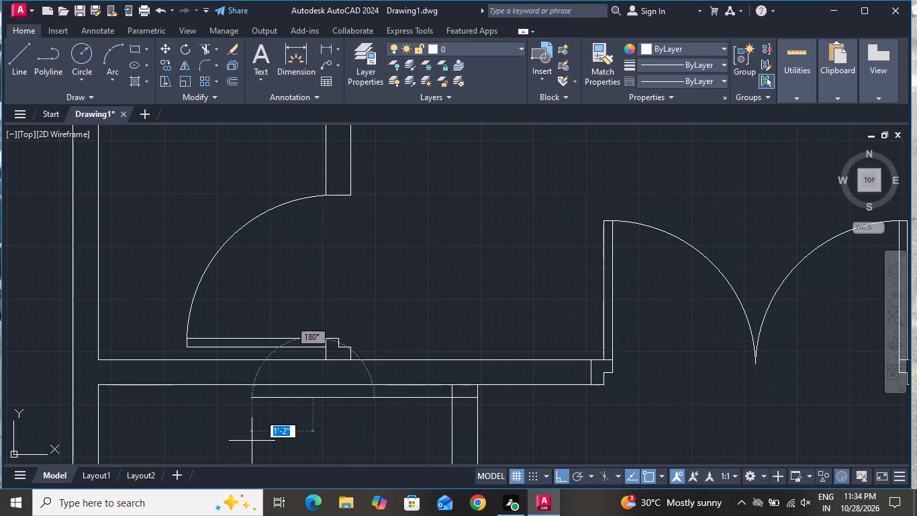
right_click(250, 438)
left_click(267, 315)
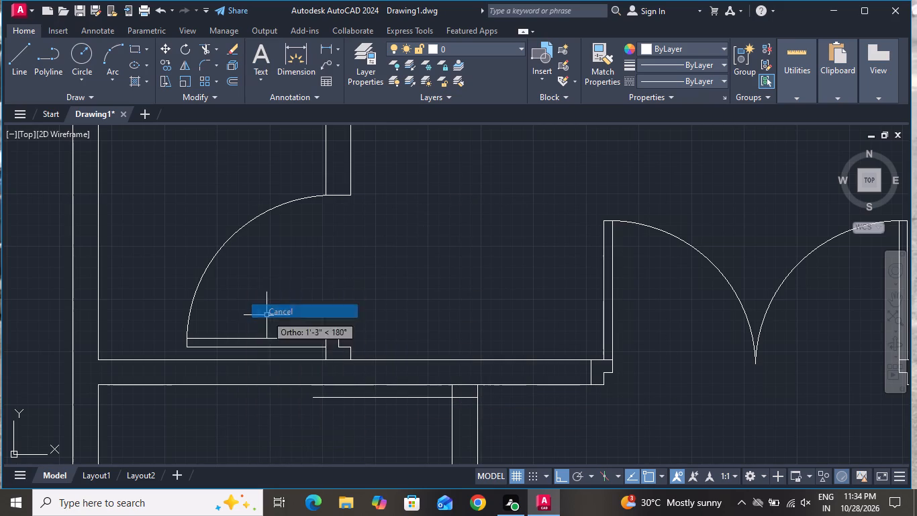
Offset the new door leaf line 2" downward to give the leaf its thickness.
scroll(285, 276, "down", 2)
type("O")
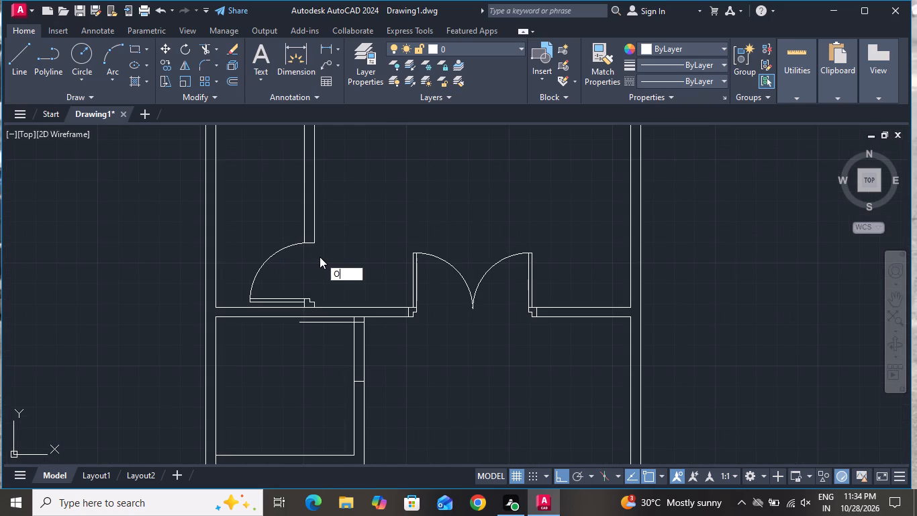
key("space")
key("2")
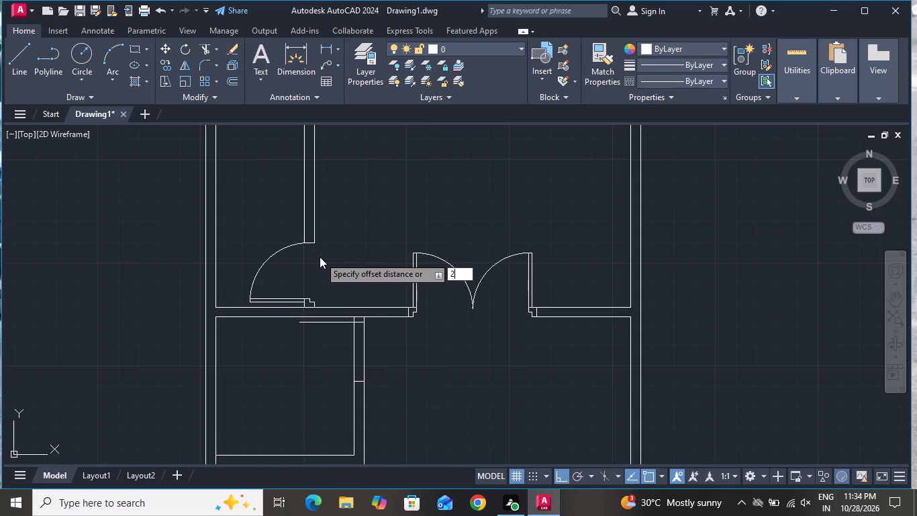
key("shift+quotedbl")
key("Return")
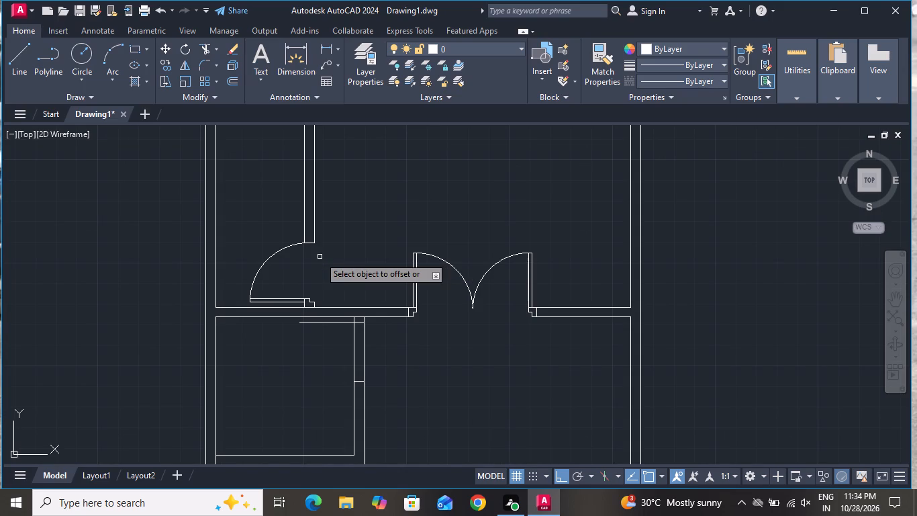
scroll(330, 340, "up", 2)
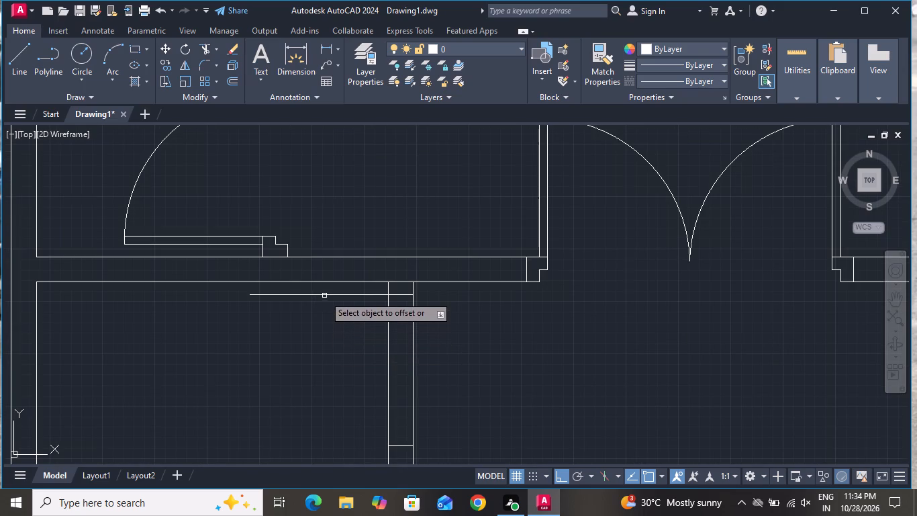
left_click(324, 294)
left_click(318, 352)
right_click(317, 340)
left_click(351, 358)
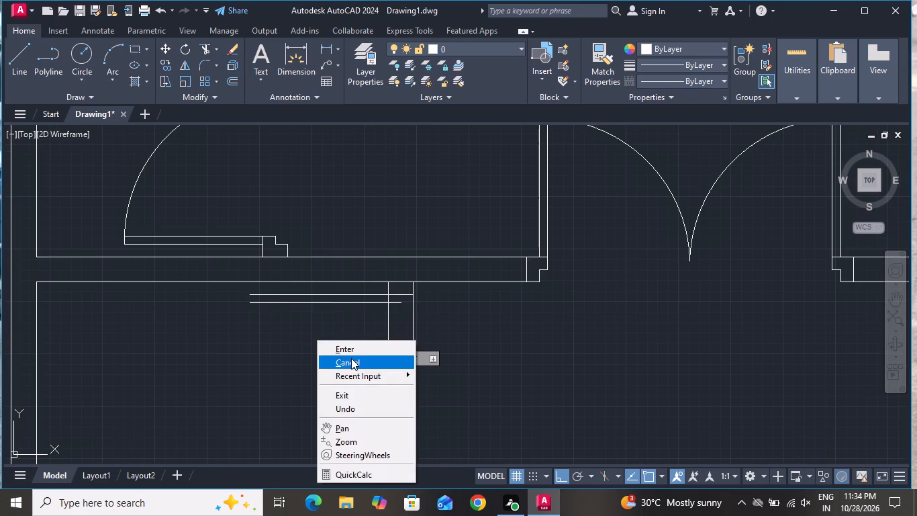
Draw the door's swing arc from the midpoint of the lower jamb line through the free ends of the two leaf lines.
type("A")
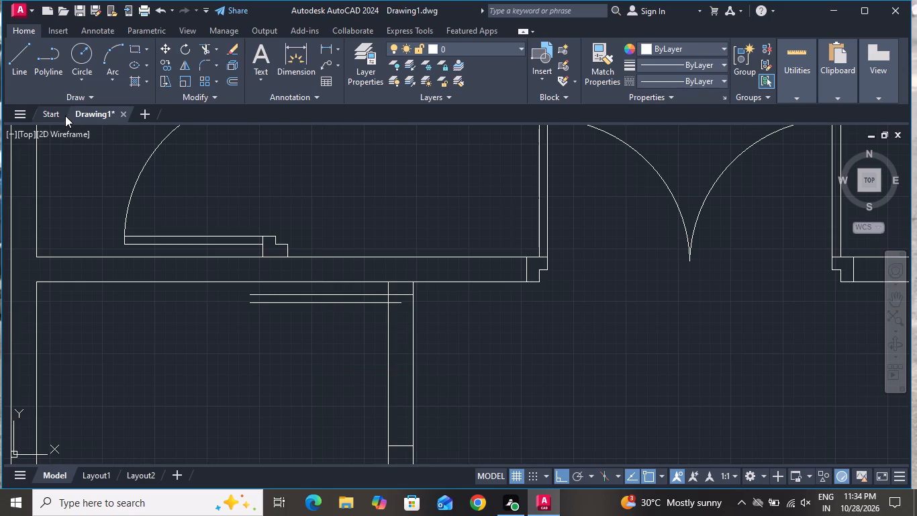
key("space")
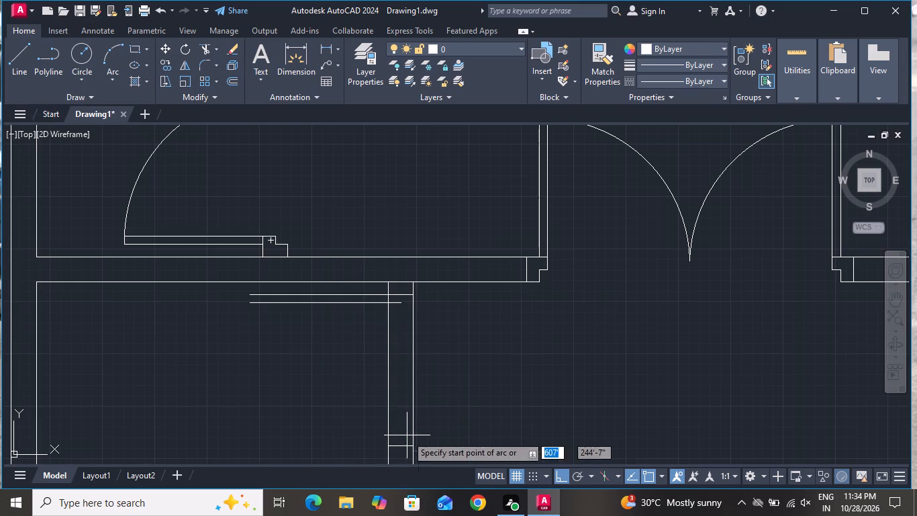
left_click(405, 447)
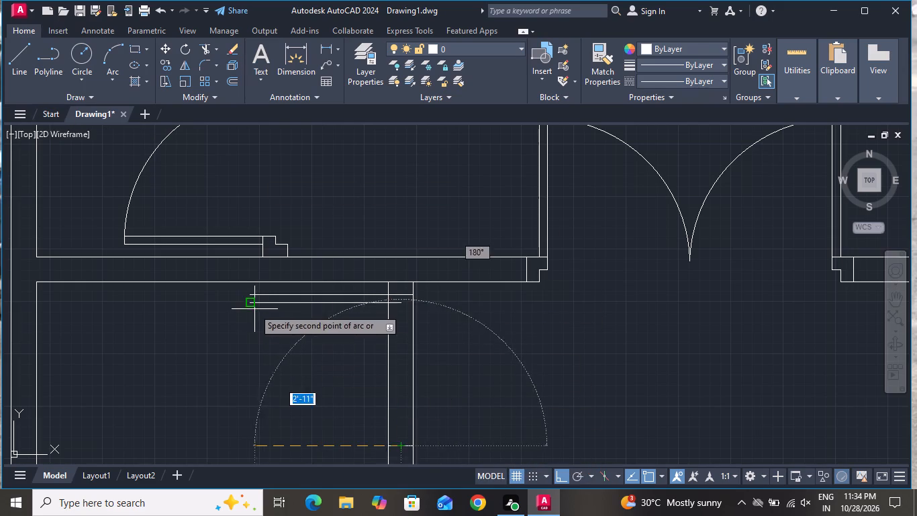
left_click(250, 304)
left_click(248, 292)
scroll(310, 329, "down", 2)
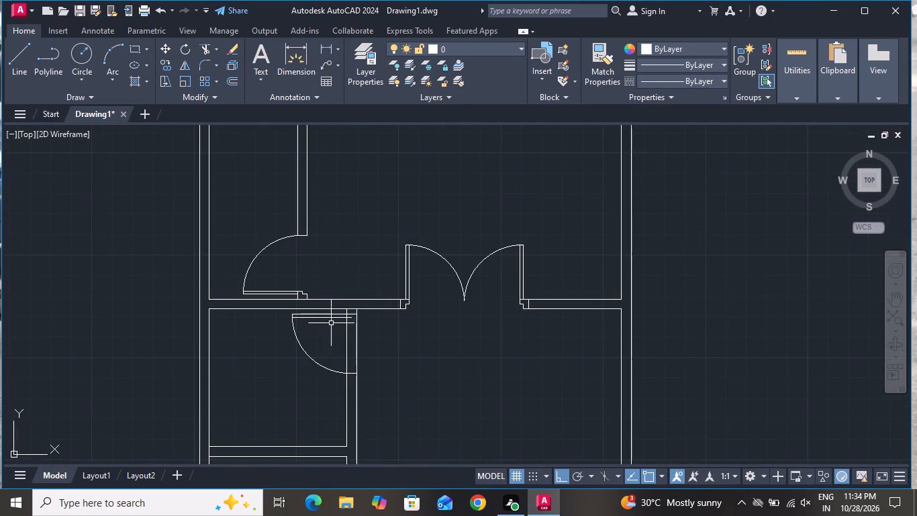
Close the hinge end of the door leaf with a short vertical line between its two lines.
left_click(21, 50)
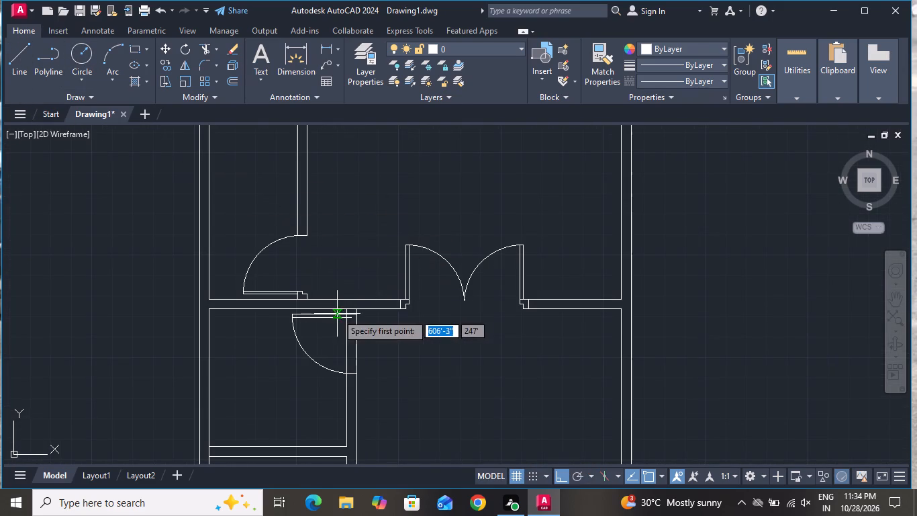
scroll(338, 315, "up", 3)
left_click(379, 319)
left_click(377, 306)
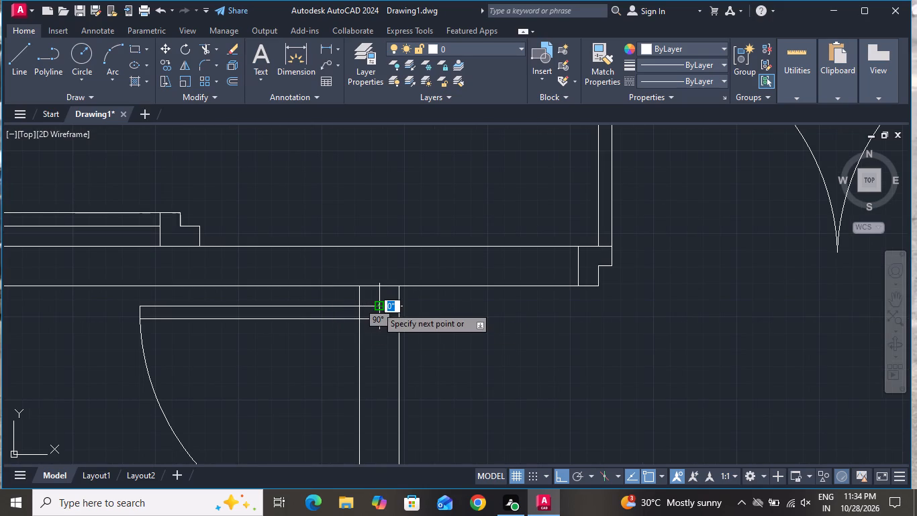
right_click(377, 306)
left_click(405, 325)
scroll(416, 296, "down", 3)
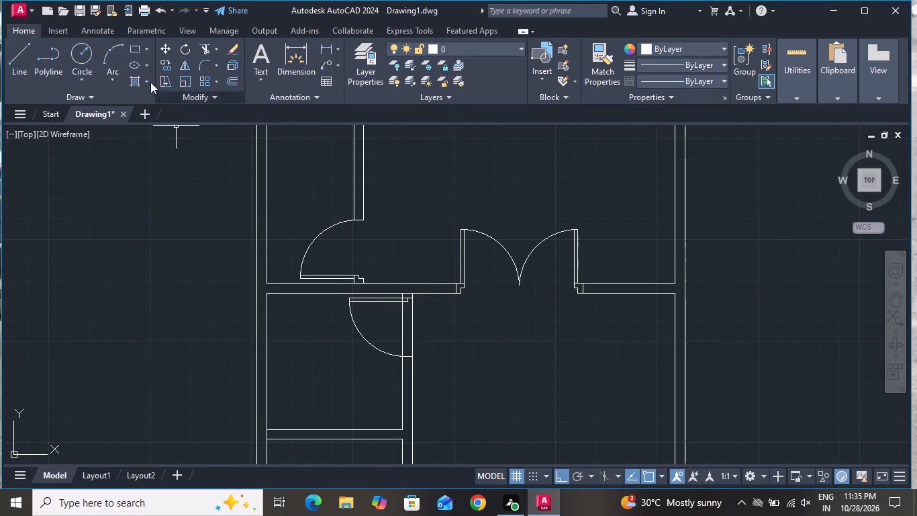
Trim both vertical partition lines across the door opening and the leftover pieces where the leaf meets the upper jamb.
left_click(208, 47)
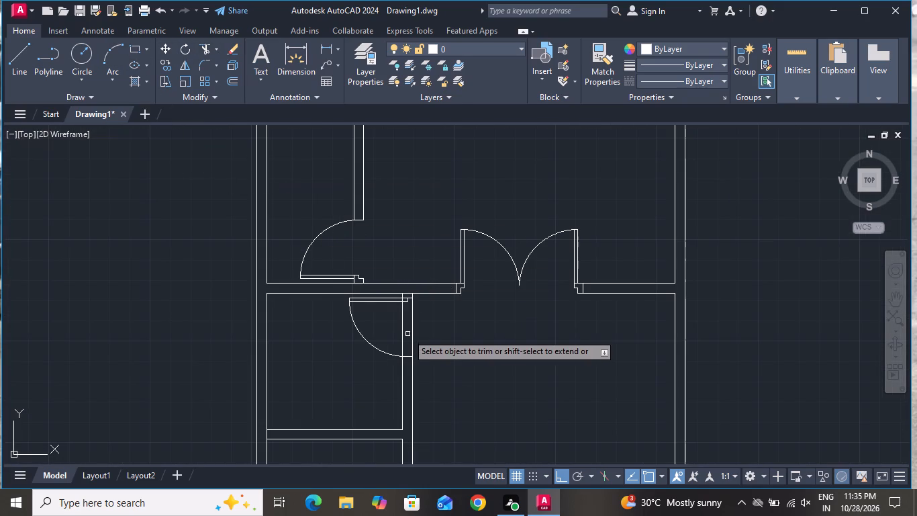
scroll(407, 334, "up", 2)
left_click(427, 320)
left_click(353, 309)
scroll(399, 236, "up", 1)
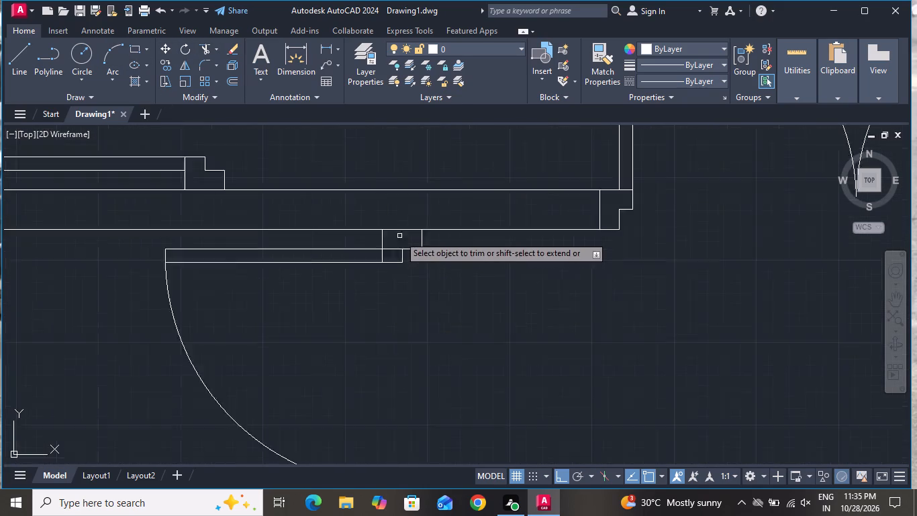
scroll(399, 236, "up", 2)
left_click(385, 247)
left_click(377, 280)
scroll(385, 234, "down", 6)
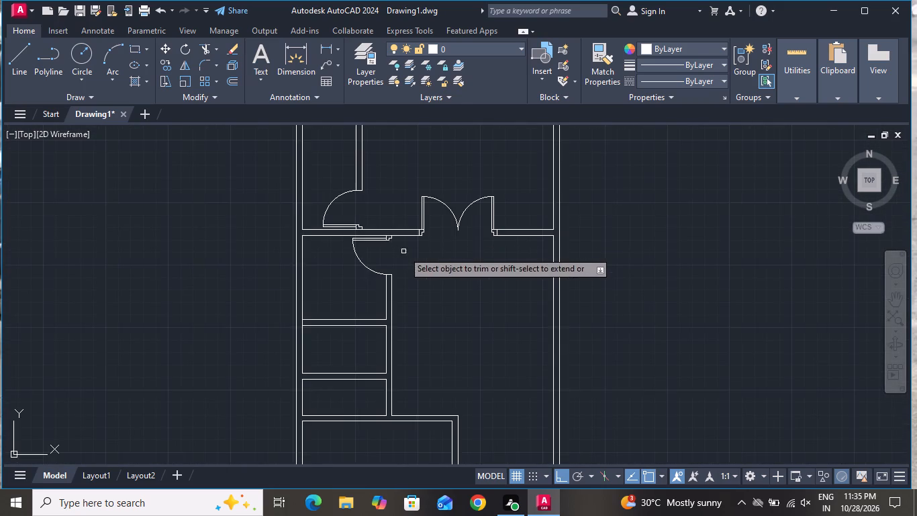
scroll(405, 251, "down", 1)
right_click(422, 286)
left_click(429, 308)
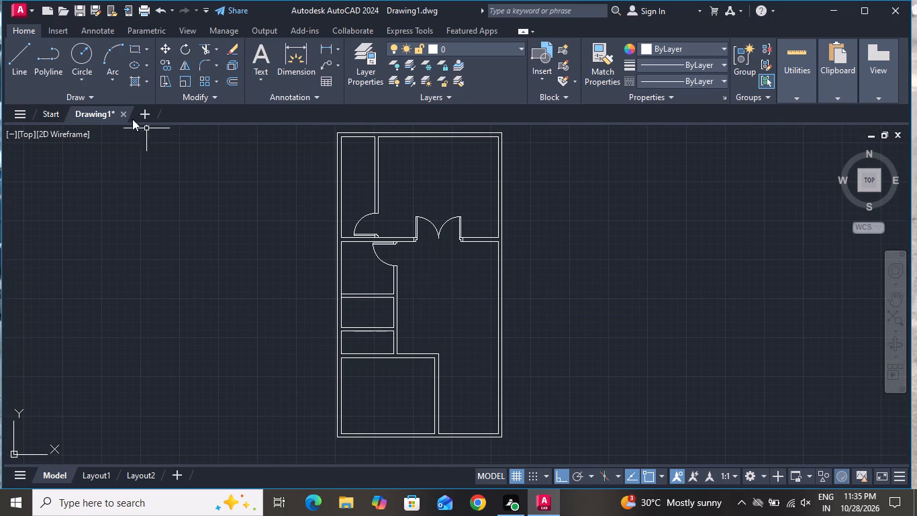
Draw a short line across the vertical partition from the lower corner of the second small room below the new door.
left_click(11, 67)
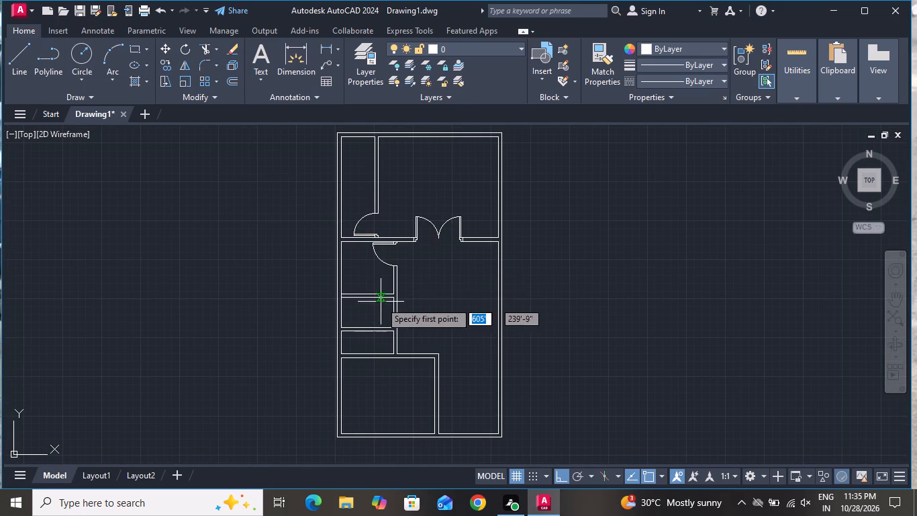
scroll(380, 321, "up", 1)
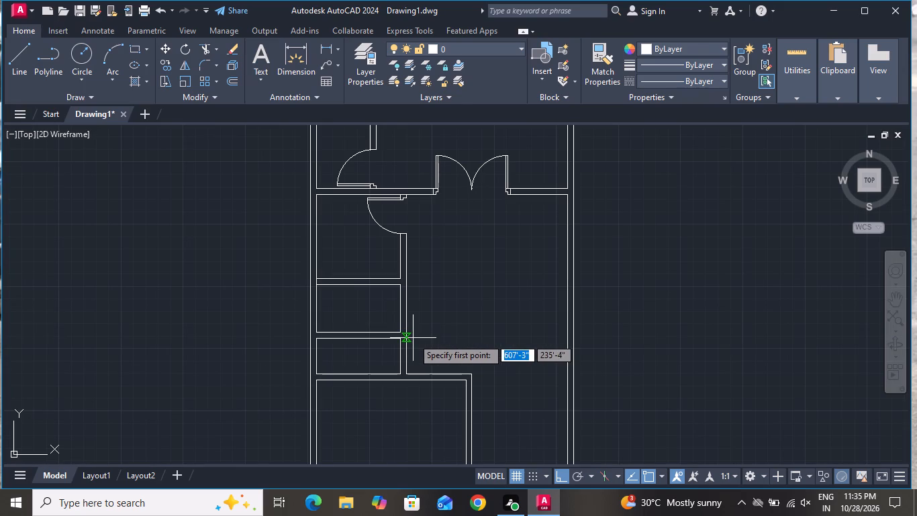
scroll(413, 338, "up", 2)
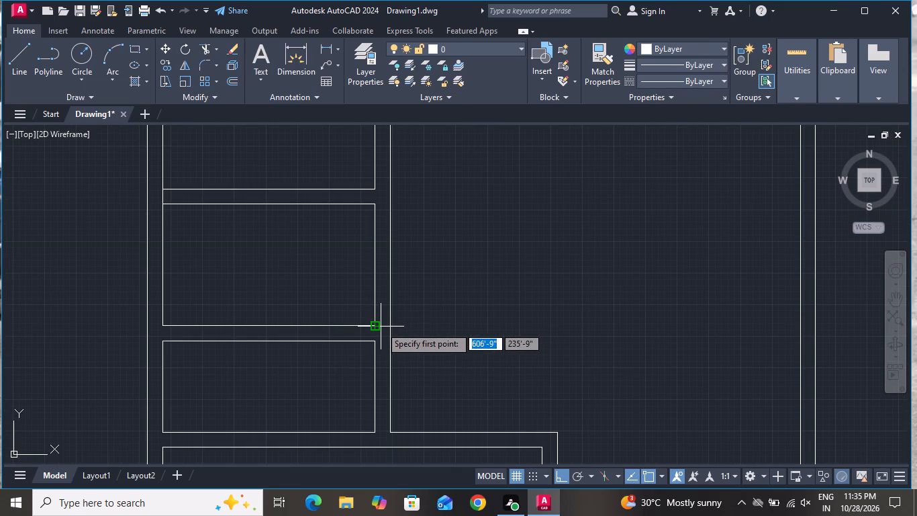
left_click(375, 327)
left_click(393, 326)
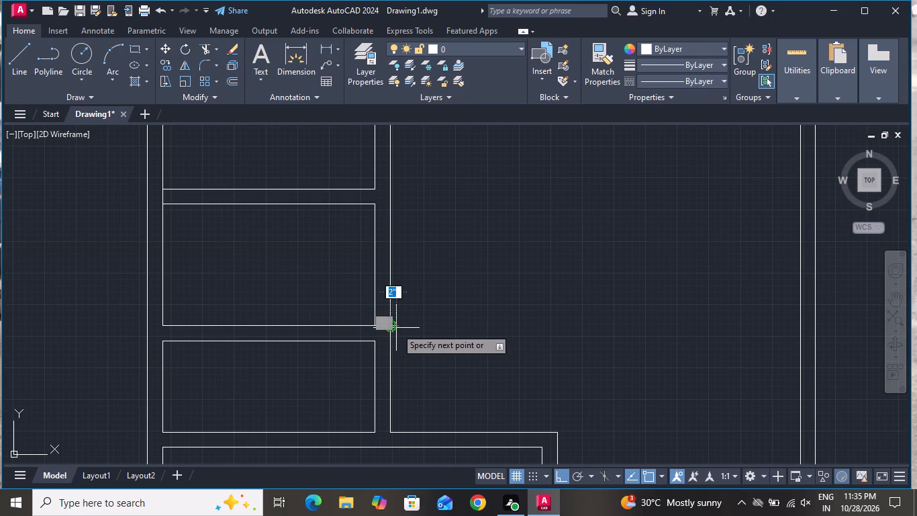
right_click(398, 329)
left_click(428, 347)
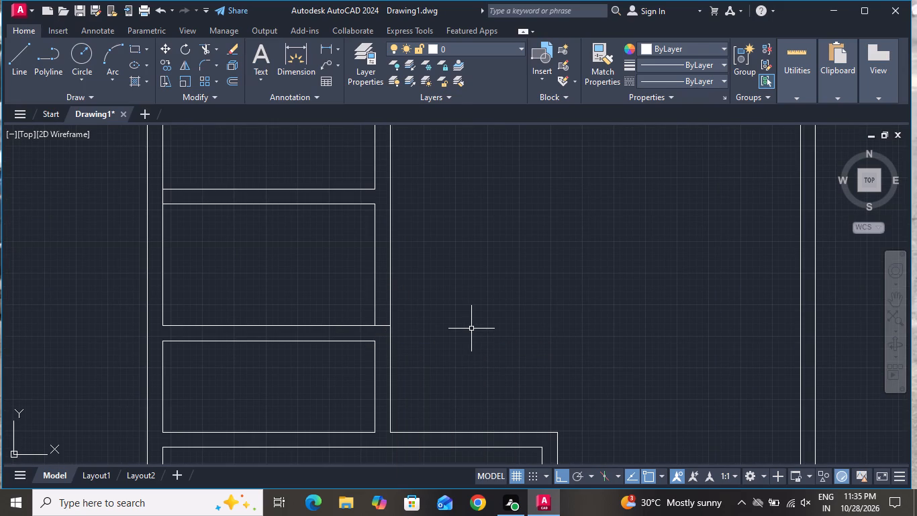
Offset the short line across the vertical partition 3" upward to form the lower jamb of the door.
type("O 3")
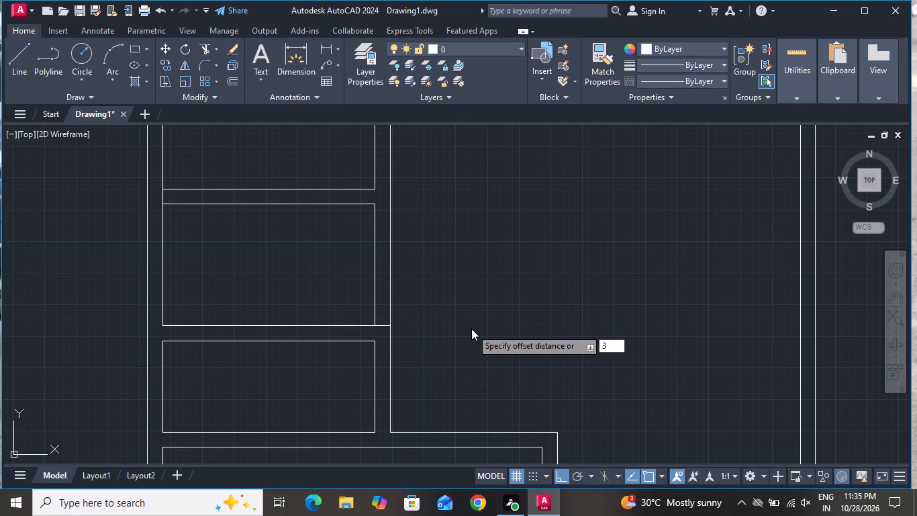
key("shift+quotedbl")
key("Return")
scroll(372, 249, "up", 2)
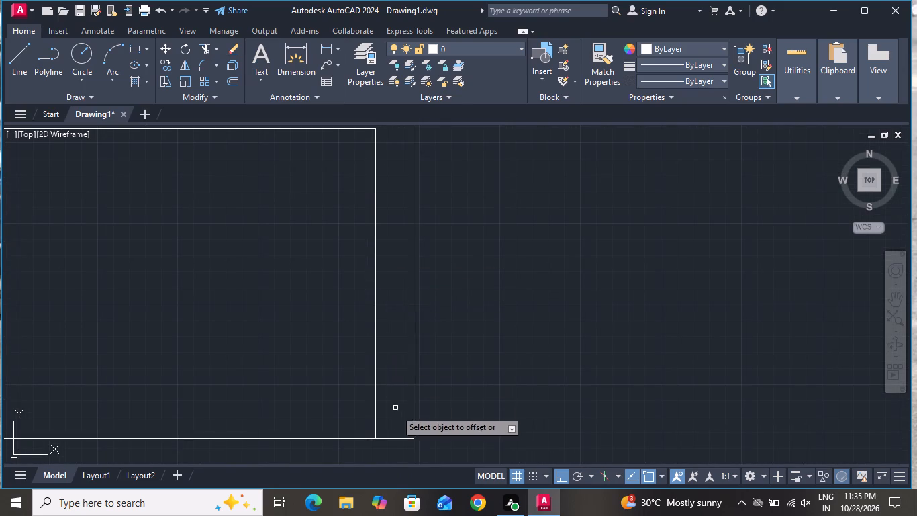
left_click(399, 439)
left_click(393, 427)
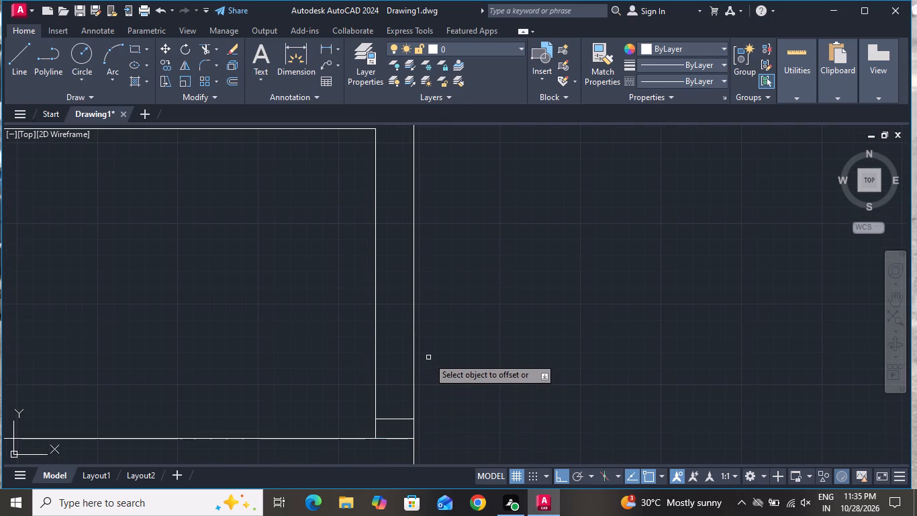
right_click(428, 357)
left_click(466, 237)
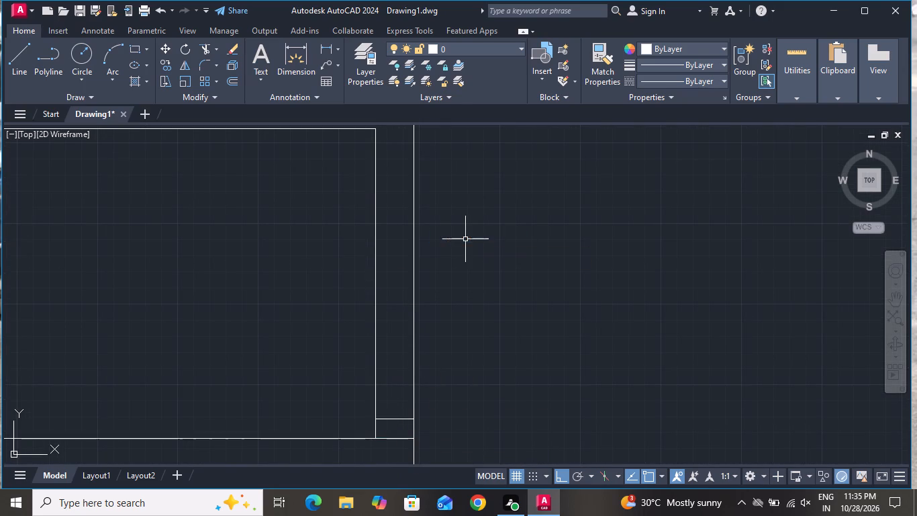
Offset the lower jamb line 2'6" upward to mark the other side of the second small room's door opening.
type("O")
key("space")
type("2'6")
key("shift+quotedbl")
key("Return")
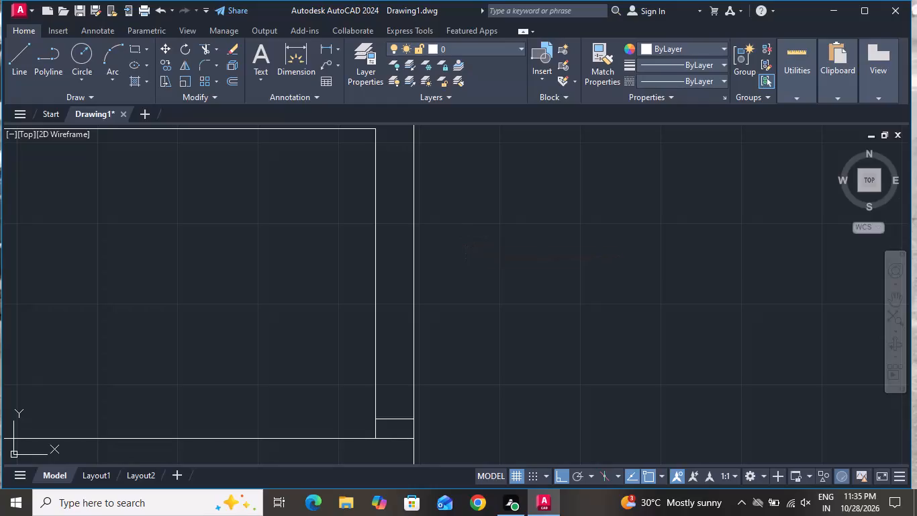
left_click(391, 417)
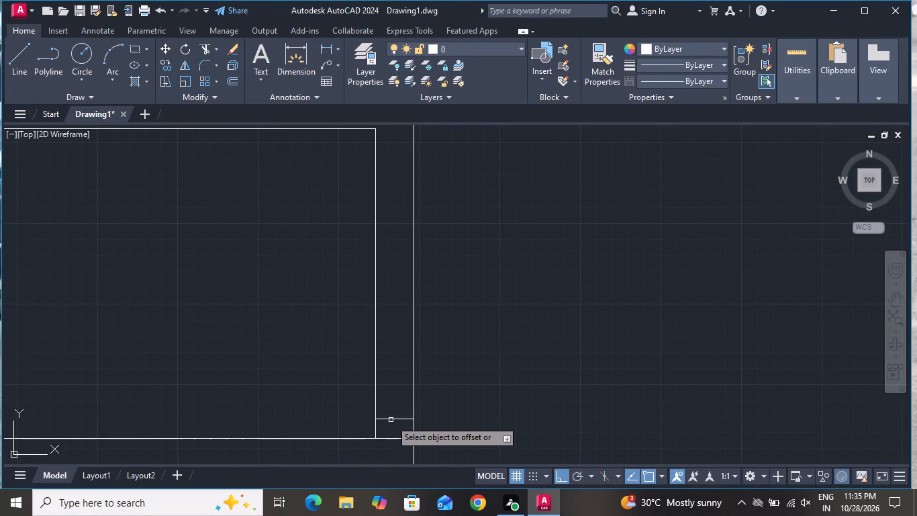
left_click(392, 416)
left_click(395, 374)
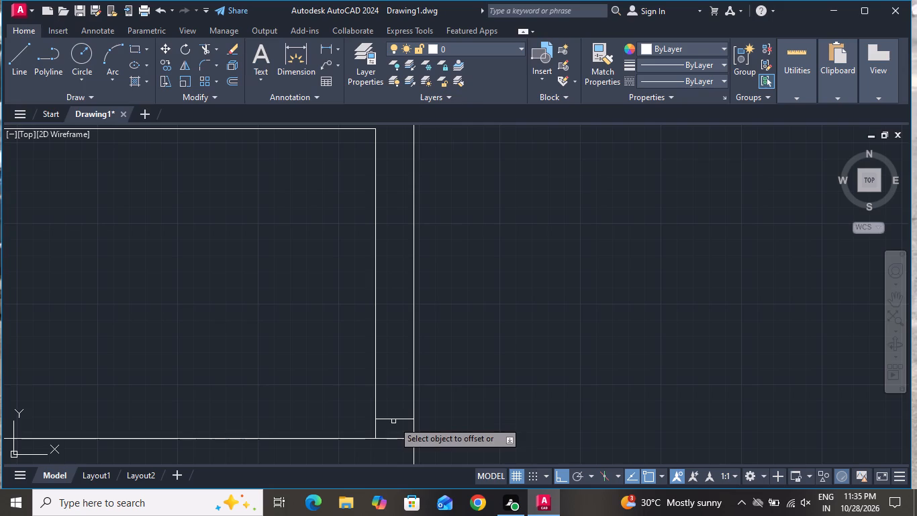
left_click(393, 421)
left_click(393, 378)
right_click(442, 318)
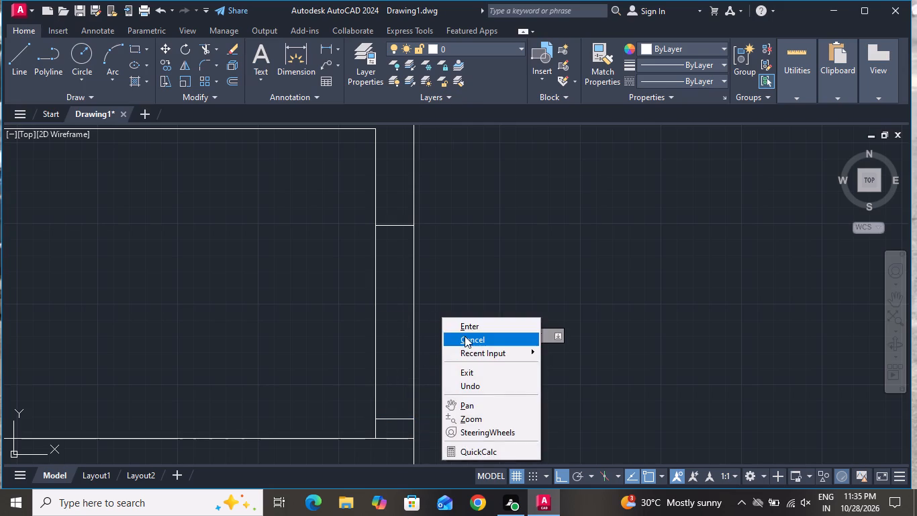
left_click(465, 336)
Draw a 2'6" door leaf line from the midpoint of the second small room's lower jamb horizontally into the room.
left_click(20, 60)
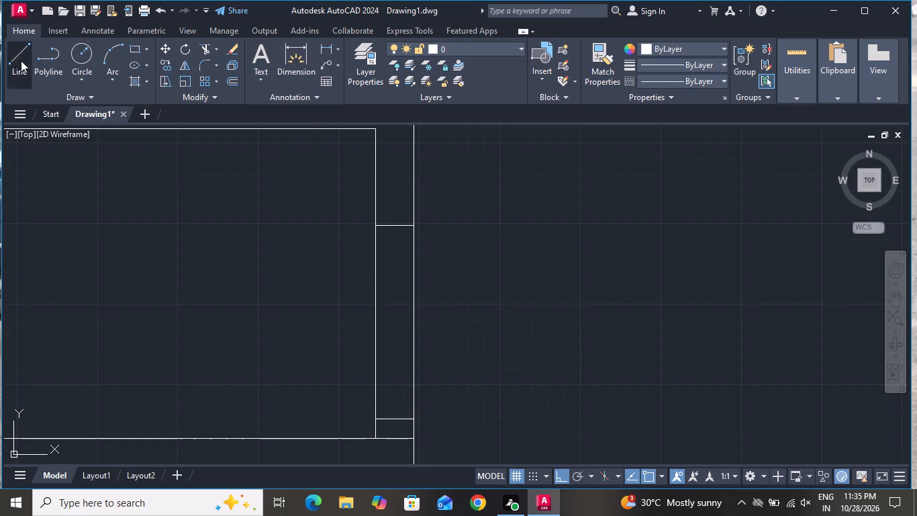
scroll(364, 257, "down", 2)
scroll(420, 347, "up", 2)
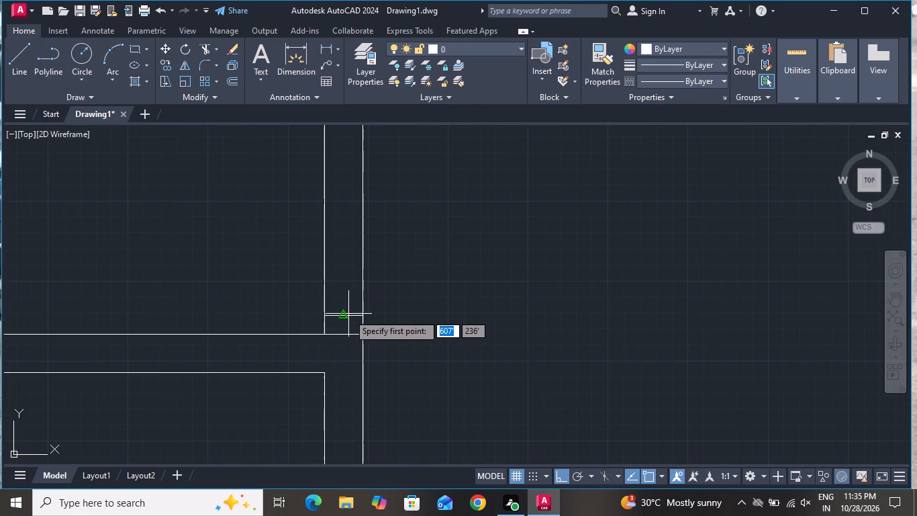
left_click(345, 316)
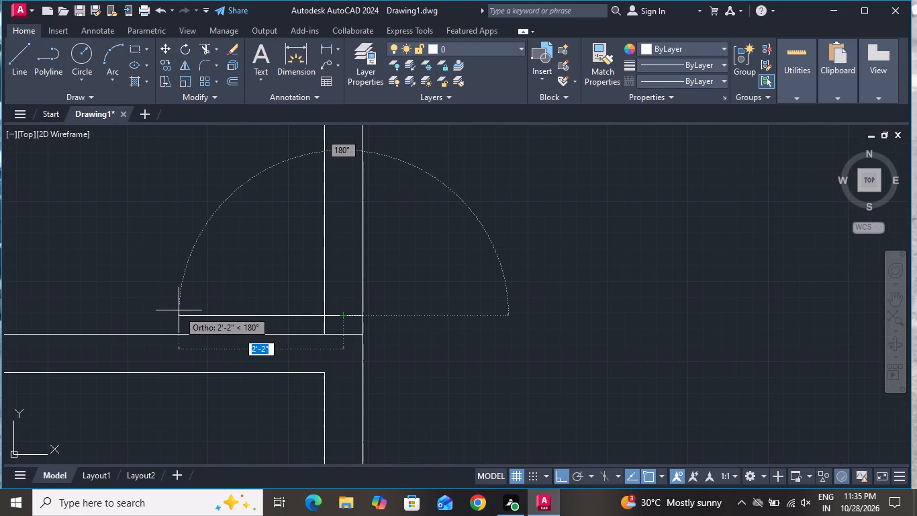
type("2'6")
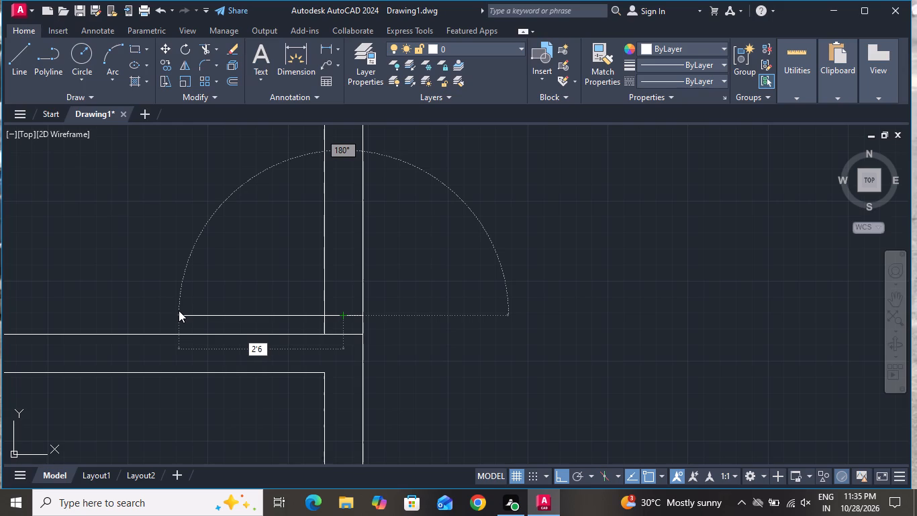
key("shift+quotedbl")
key("Return")
right_click(177, 310)
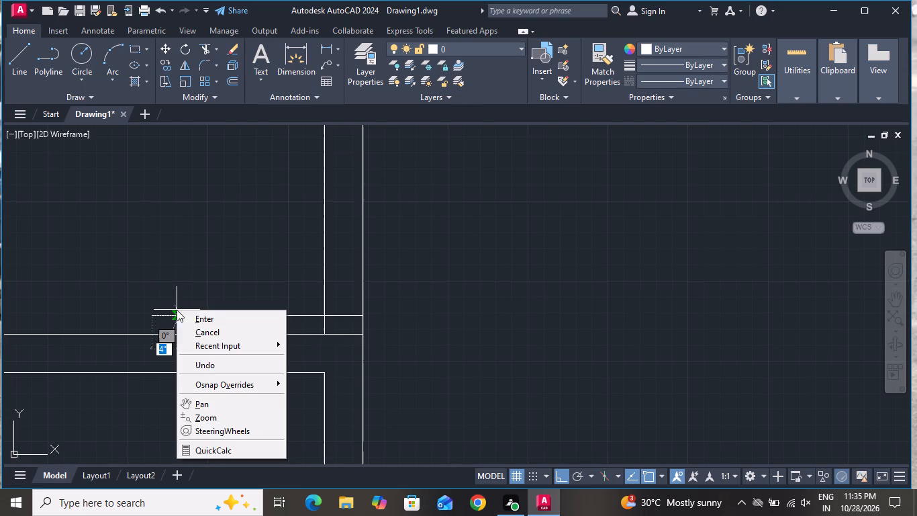
left_click(187, 339)
left_click(189, 331)
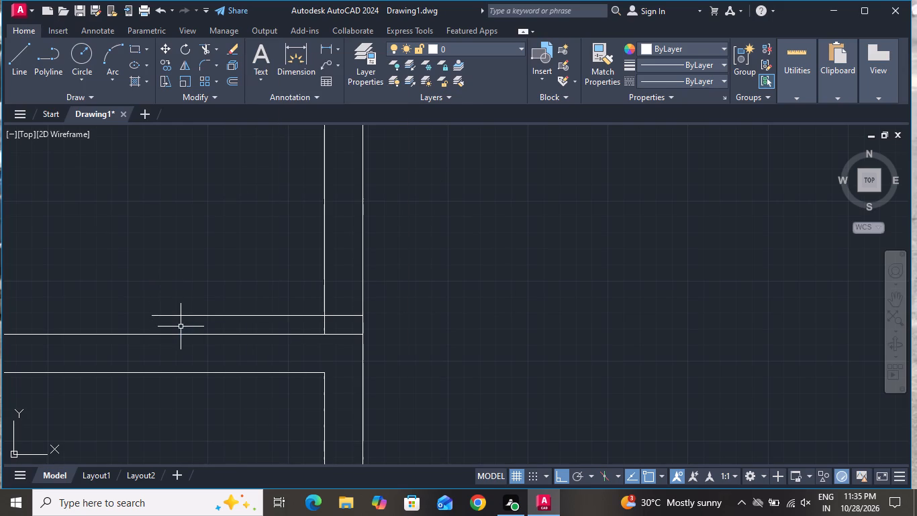
Offset the door leaf line 2" upward to give the leaf its thickness.
type("O 2\"")
key("Return")
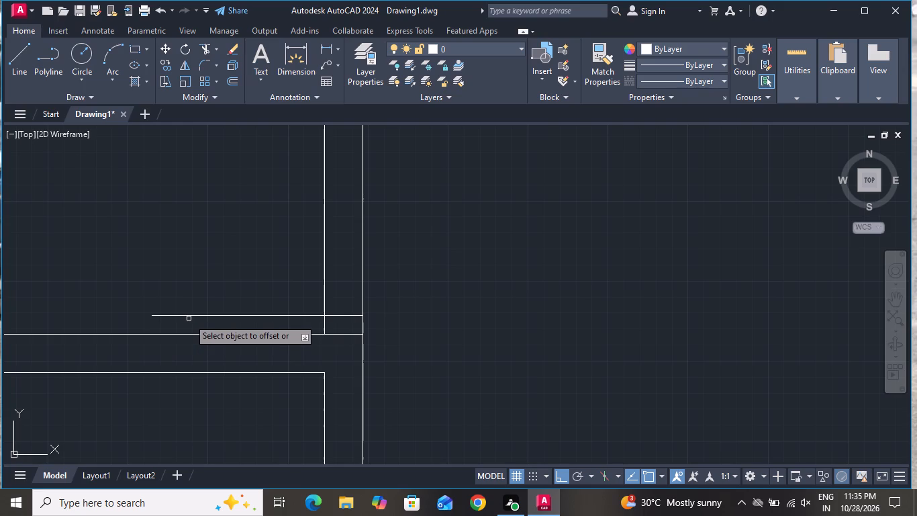
left_click(189, 316)
left_click(188, 301)
right_click(191, 288)
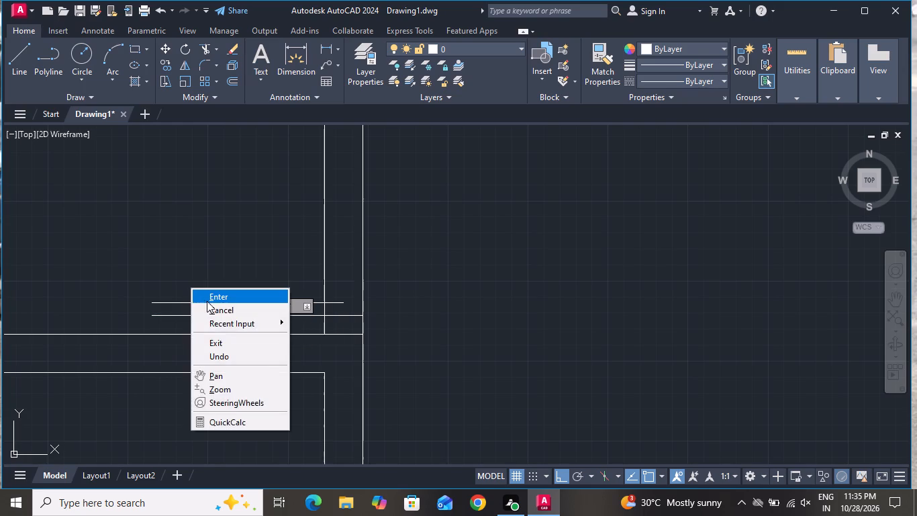
left_click(209, 301)
Draw the door swing arc from the upper jamb's midpoint through the leaf's upper free corner to its lower free corner.
key("a")
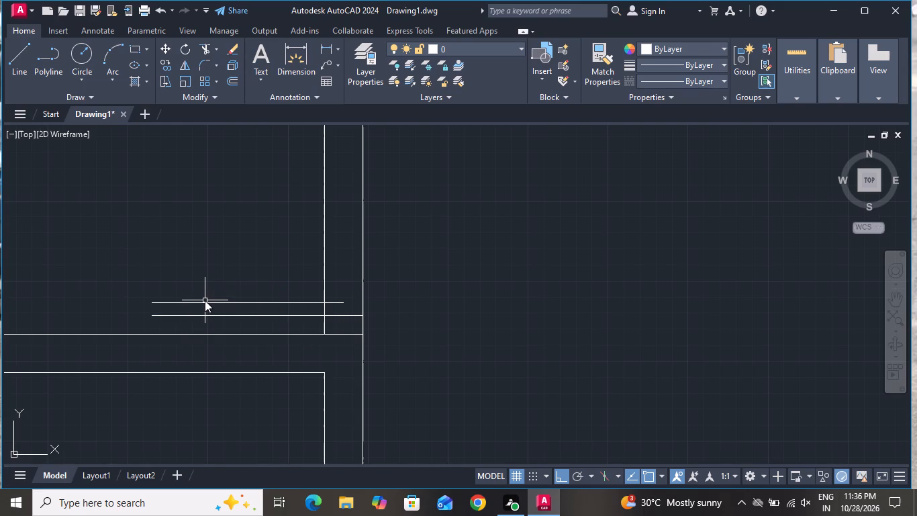
key("space")
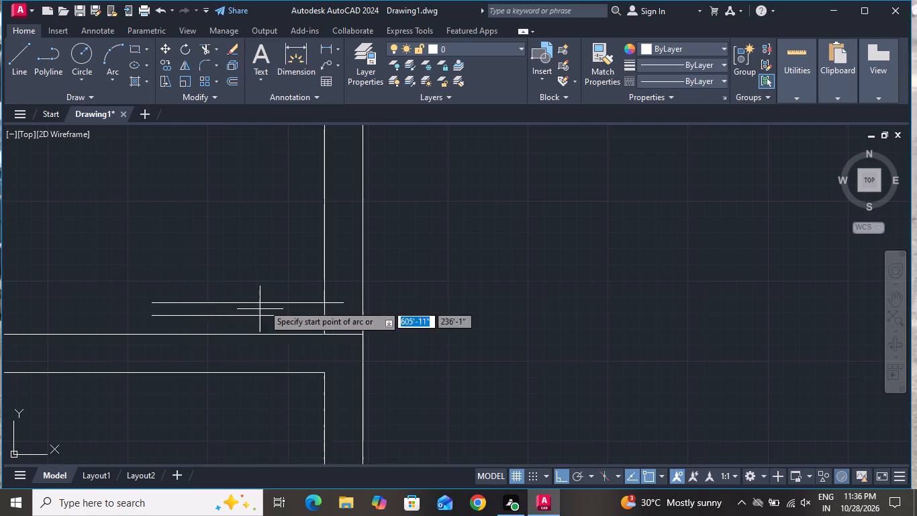
scroll(277, 292, "down", 2)
scroll(316, 235, "up", 2)
left_click(277, 210)
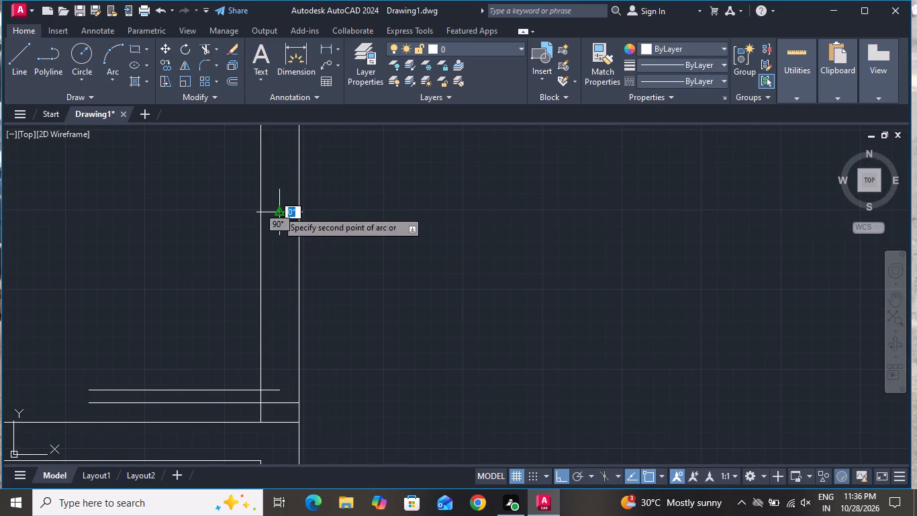
left_click(87, 387)
scroll(87, 408, "up", 3)
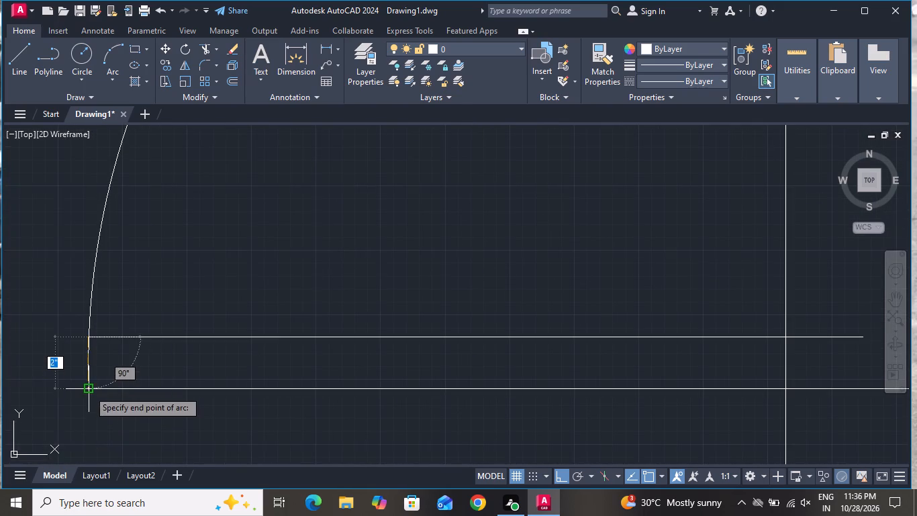
left_click(89, 390)
scroll(217, 320, "down", 3)
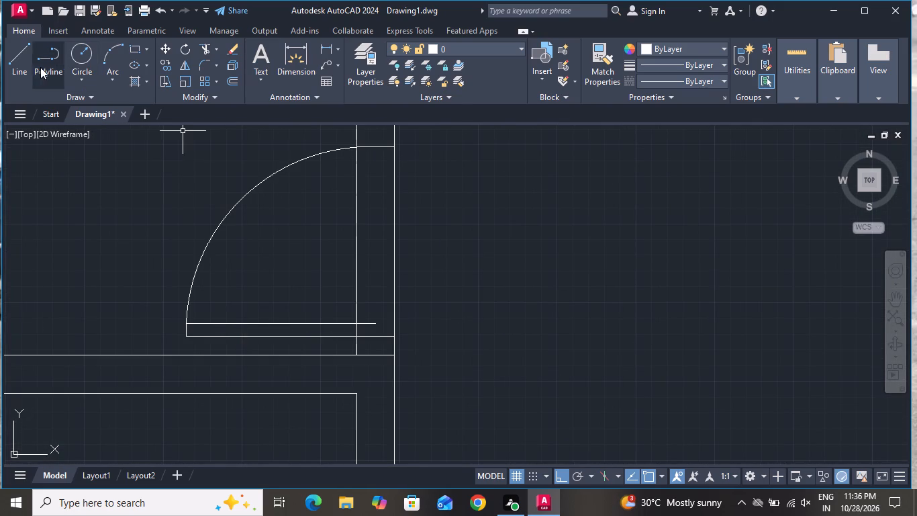
Draw a short vertical line closing the door leaf's hinge end between its upper and lower lines.
left_click(20, 56)
scroll(357, 312, "up", 3)
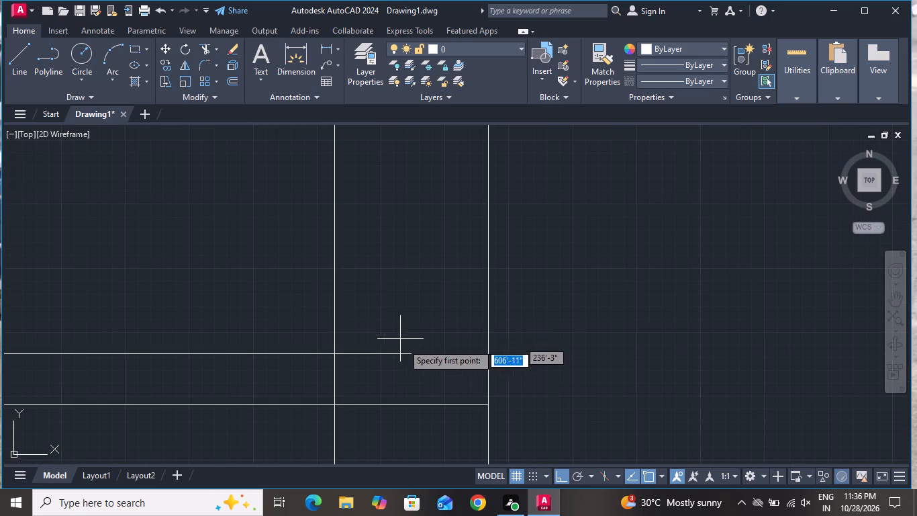
left_click(415, 356)
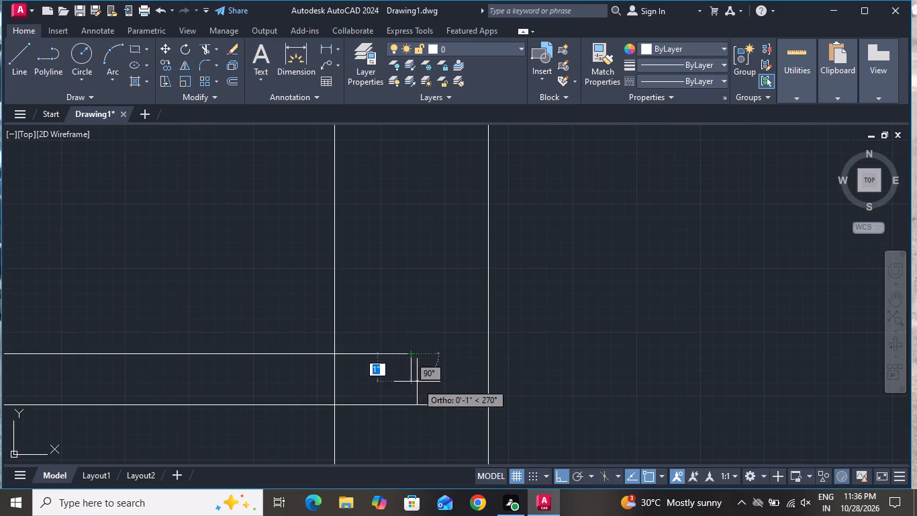
left_click(412, 408)
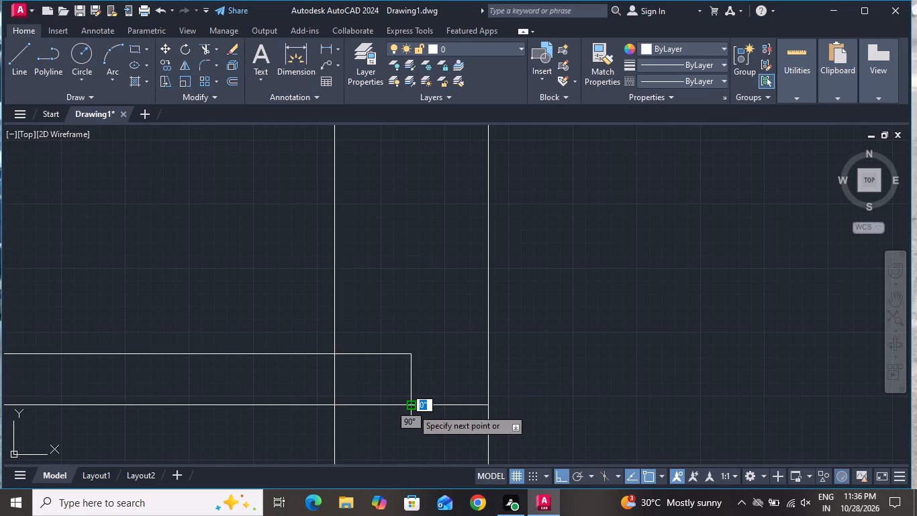
right_click(413, 408)
left_click(449, 286)
scroll(458, 318, "down", 2)
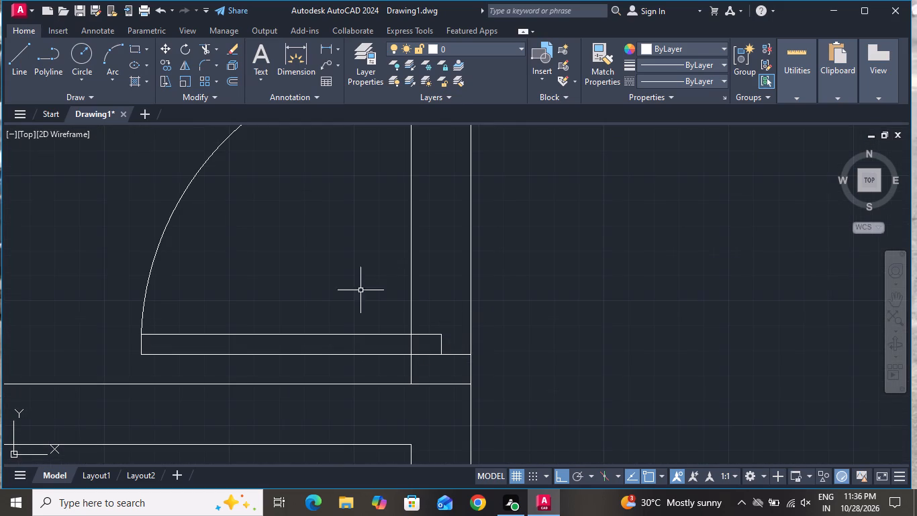
Trim the leftover line piece under the leaf's hinge end and both vertical partition lines across the door opening.
left_click(207, 47)
scroll(426, 365, "up", 3)
left_click(425, 365)
left_click(407, 306)
scroll(422, 375, "down", 3)
scroll(537, 259, "down", 1)
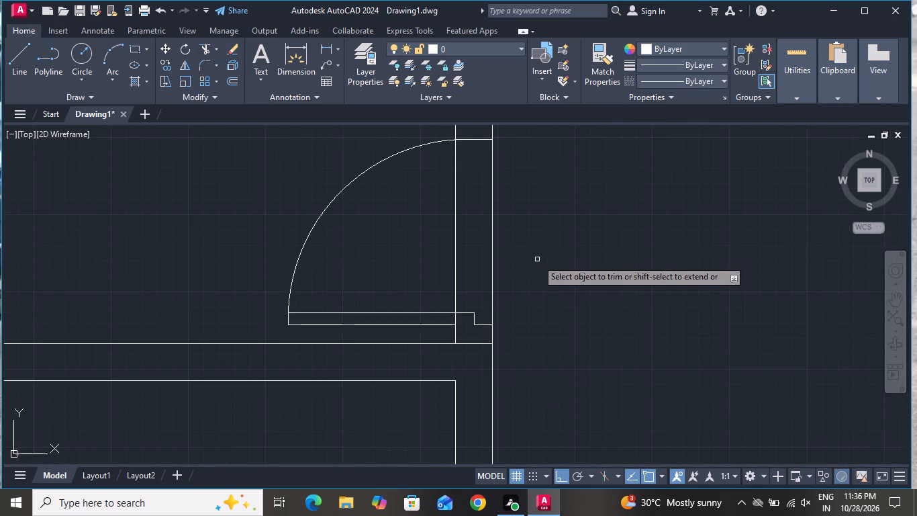
scroll(535, 247, "down", 2)
left_click(528, 229)
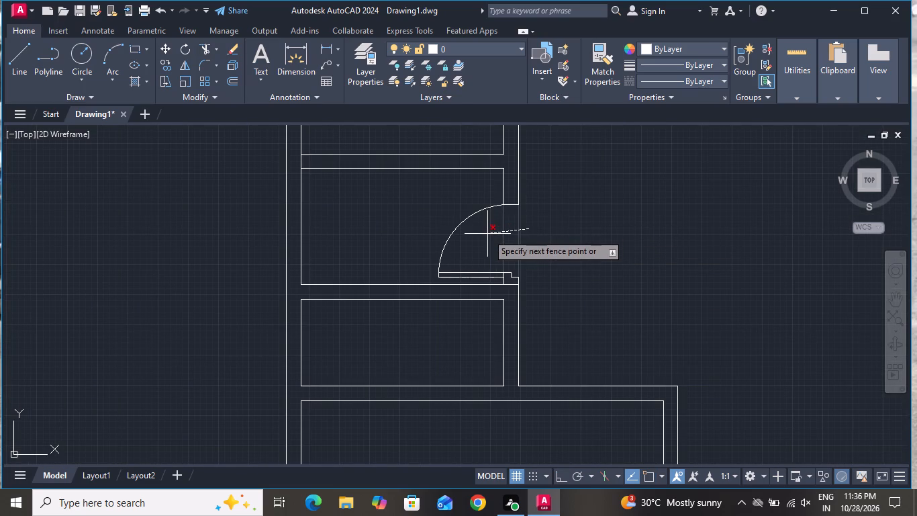
left_click(487, 234)
right_click(487, 234)
left_click(507, 250)
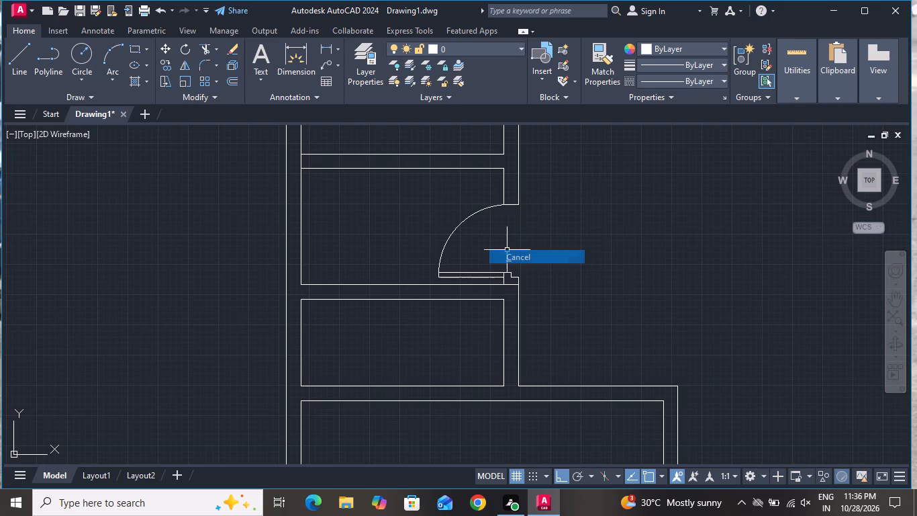
Draw a short horizontal line across the vertical partition from the upper inner corner of the third small room.
scroll(507, 250, "down", 1)
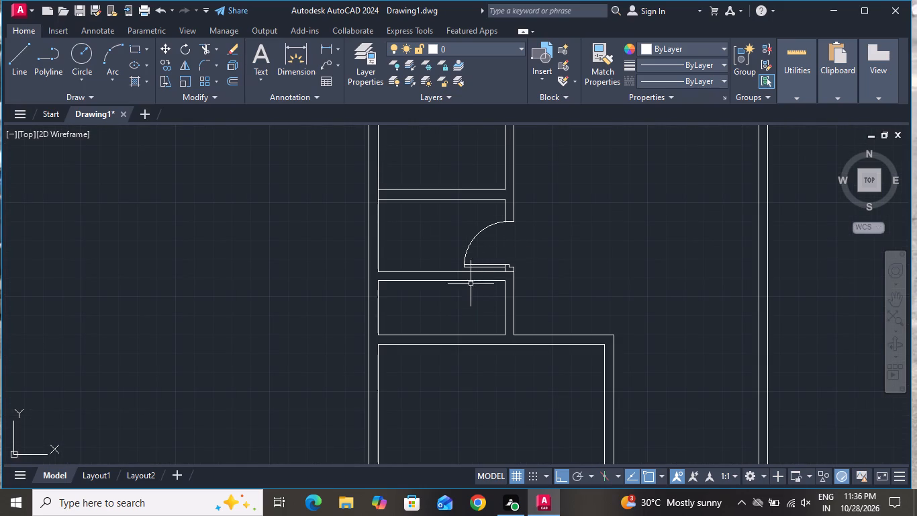
left_click(8, 44)
left_click(21, 59)
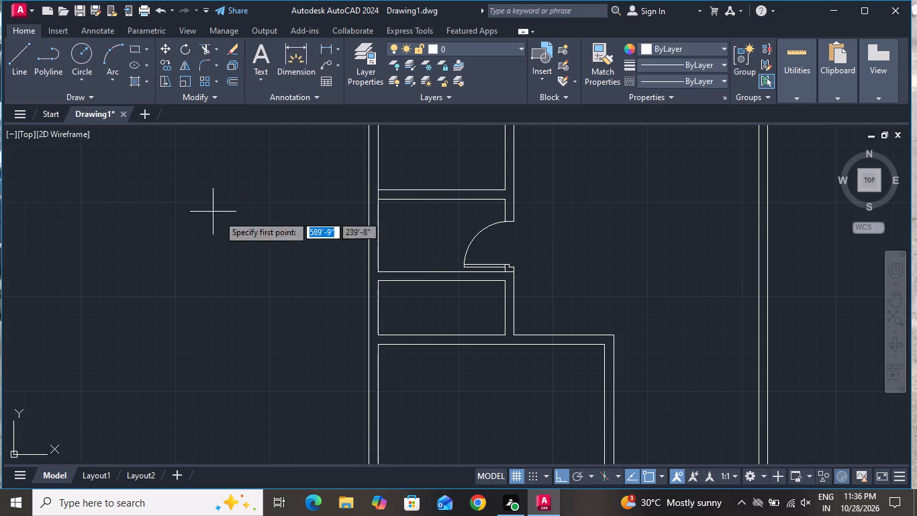
scroll(399, 286, "up", 2)
scroll(636, 274, "up", 1)
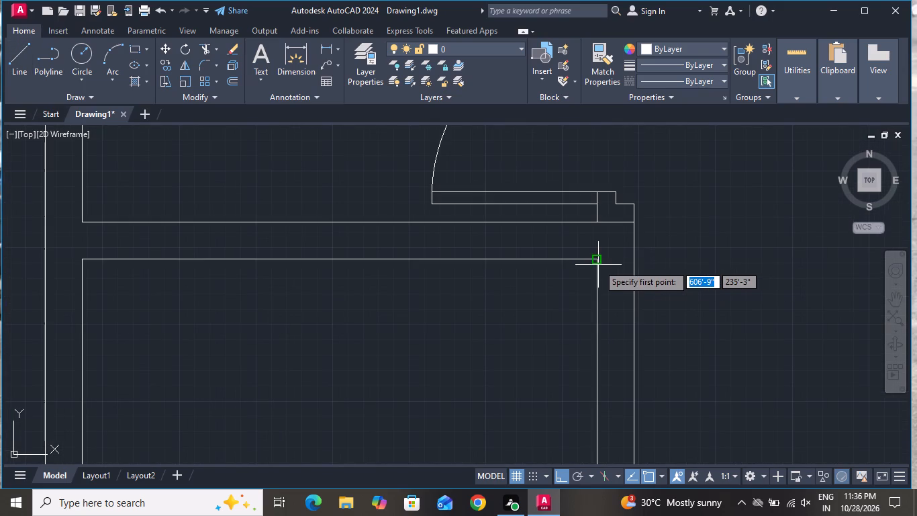
left_click(597, 261)
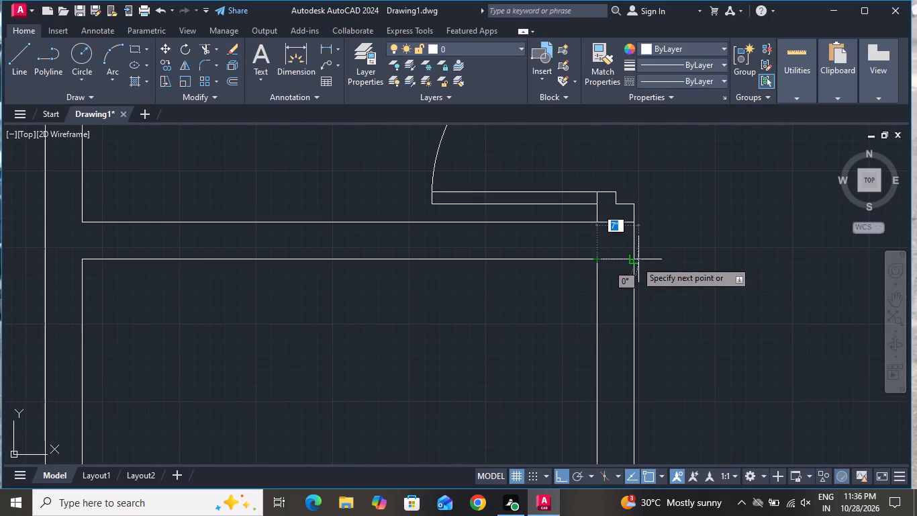
left_click(636, 261)
right_click(634, 261)
left_click(667, 282)
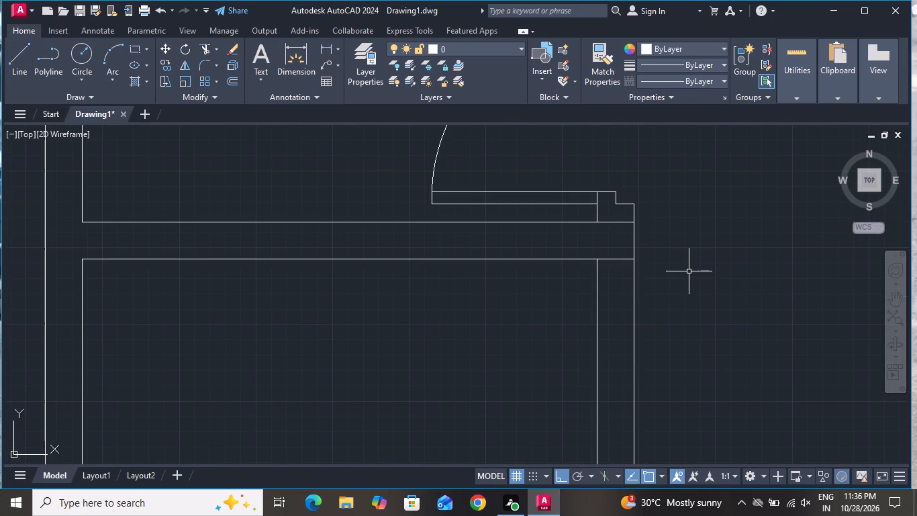
Offset the short line across the vertical partition 3" downward to form the third small room's upper jamb.
type("O 3")
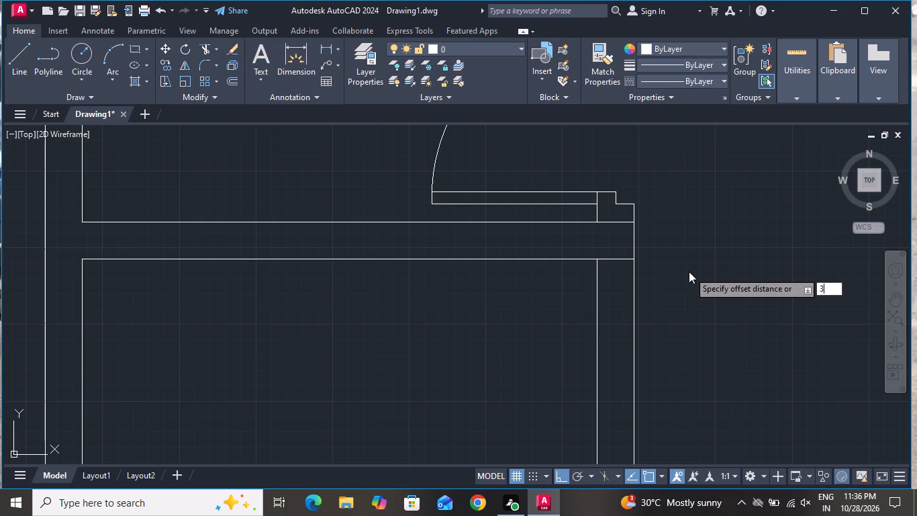
key("shift+quotedbl")
key("Return")
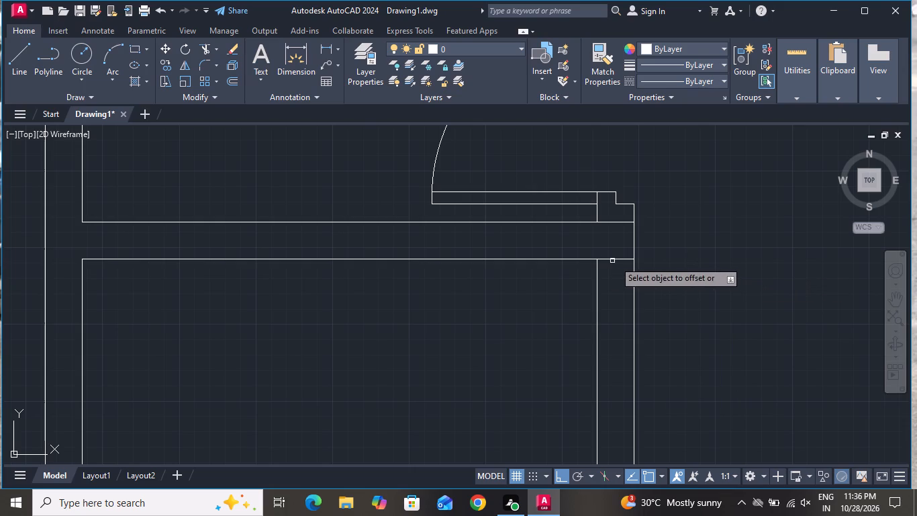
left_click(624, 259)
left_click(630, 288)
right_click(634, 284)
left_click(646, 298)
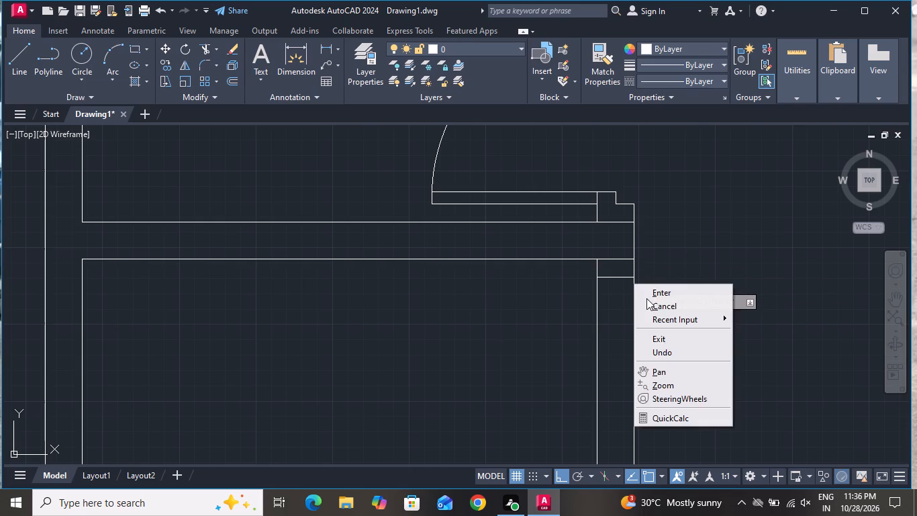
Offset the upper jamb line 2'6" downward to mark the other side of the third small room's door opening.
type("O")
key("space")
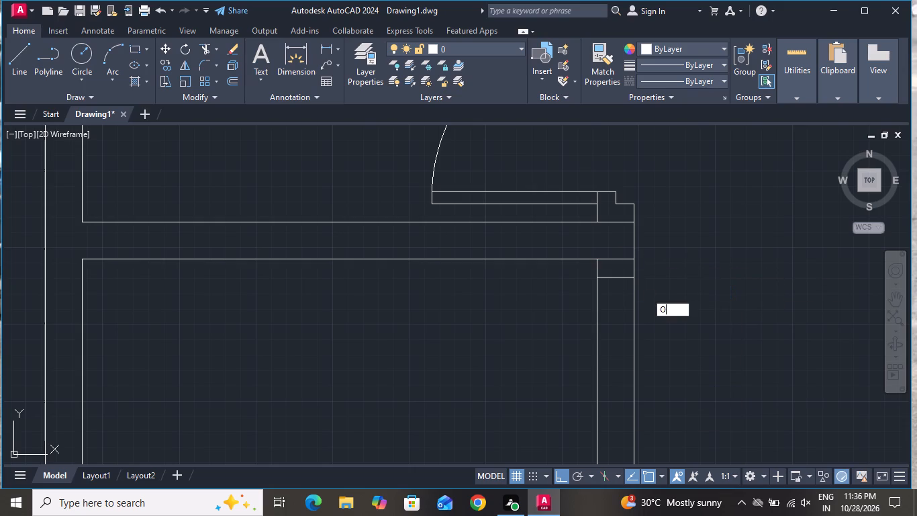
type("2'6")
key("shift+quotedbl")
key("Return")
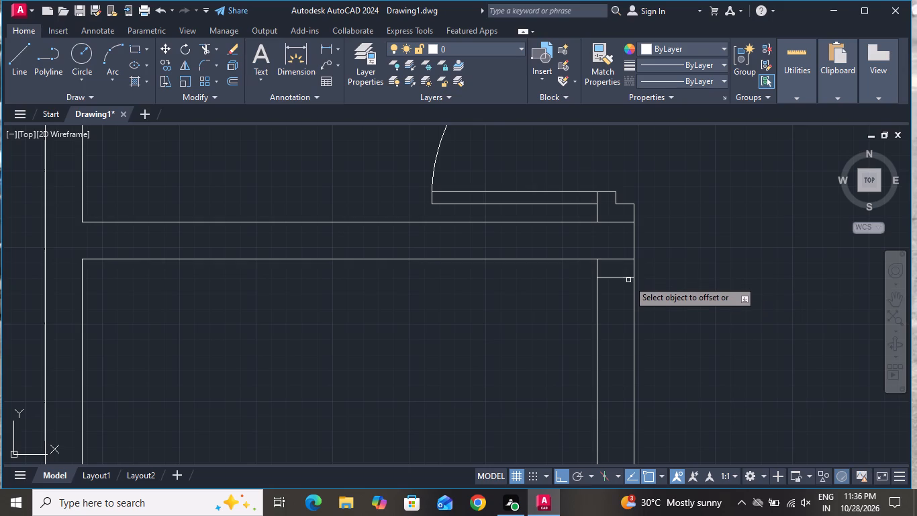
left_click(628, 276)
left_click(640, 323)
scroll(634, 271, "down", 1)
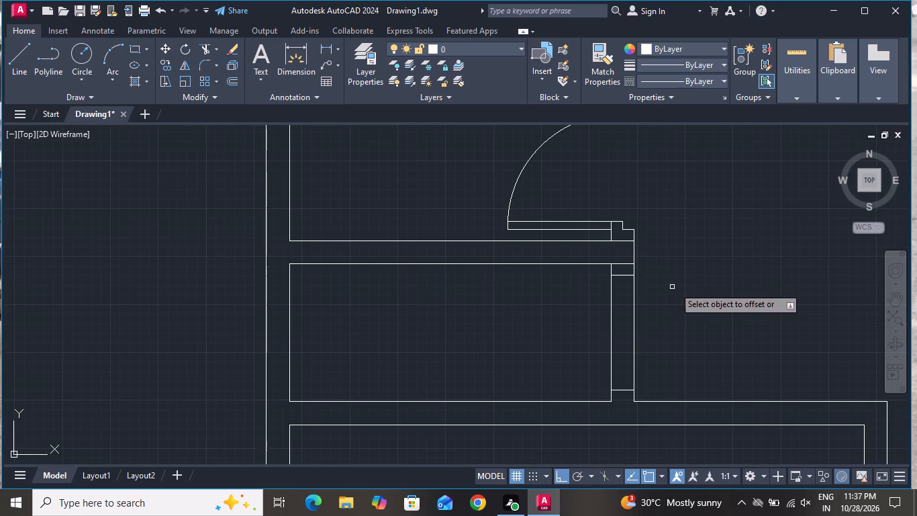
right_click(675, 288)
left_click(698, 308)
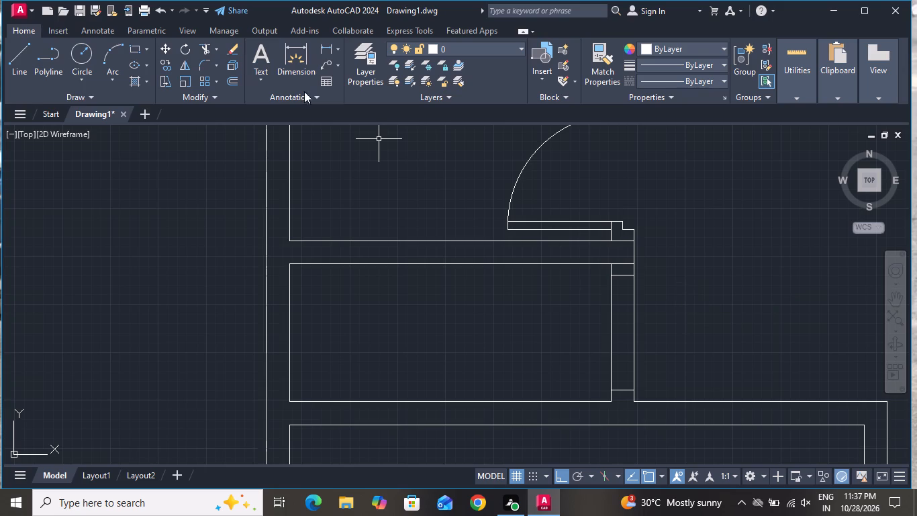
Draw a 2'6" horizontal line into the third small room from the midpoint of its upper door jamb.
left_click(13, 51)
scroll(606, 294, "up", 1)
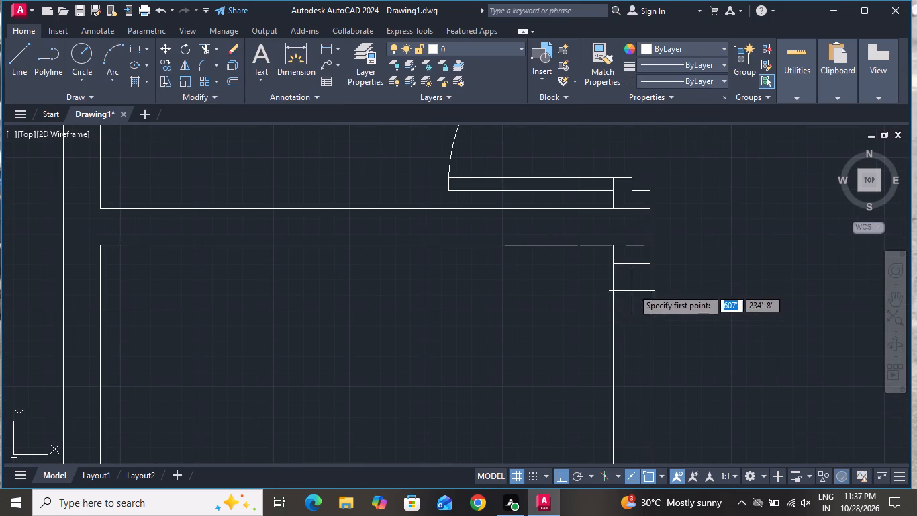
left_click(635, 264)
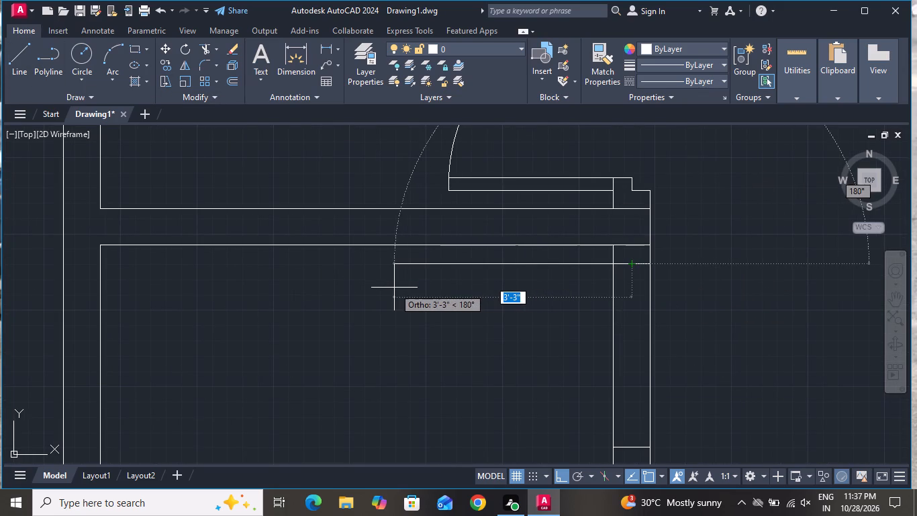
type("2'6")
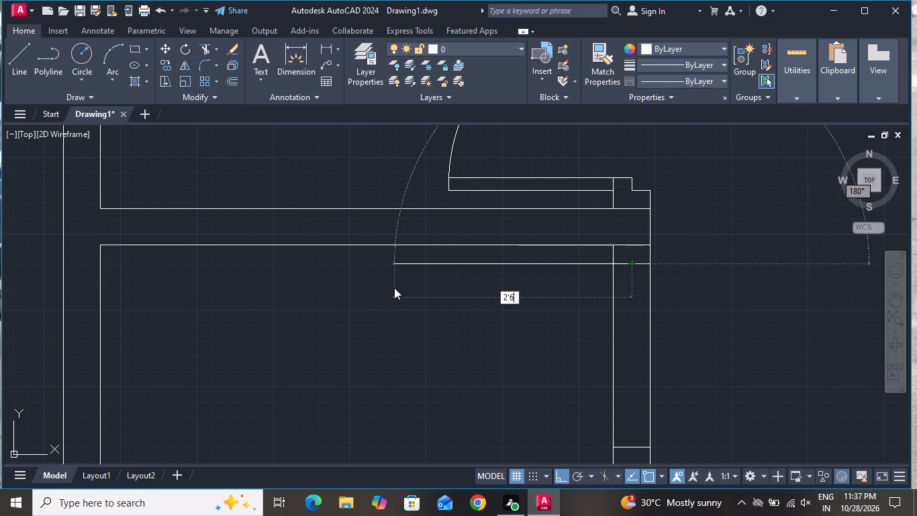
key("shift+quotedbl")
key("Return")
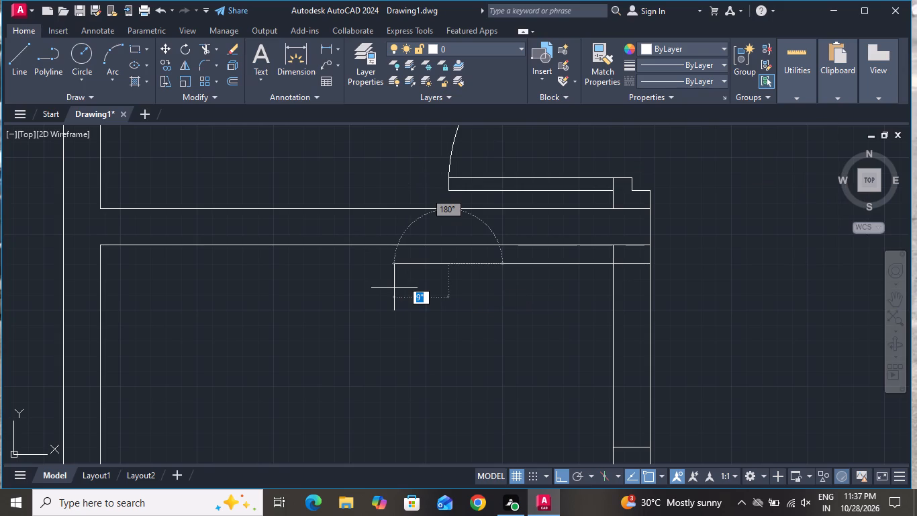
right_click(394, 288)
left_click(409, 300)
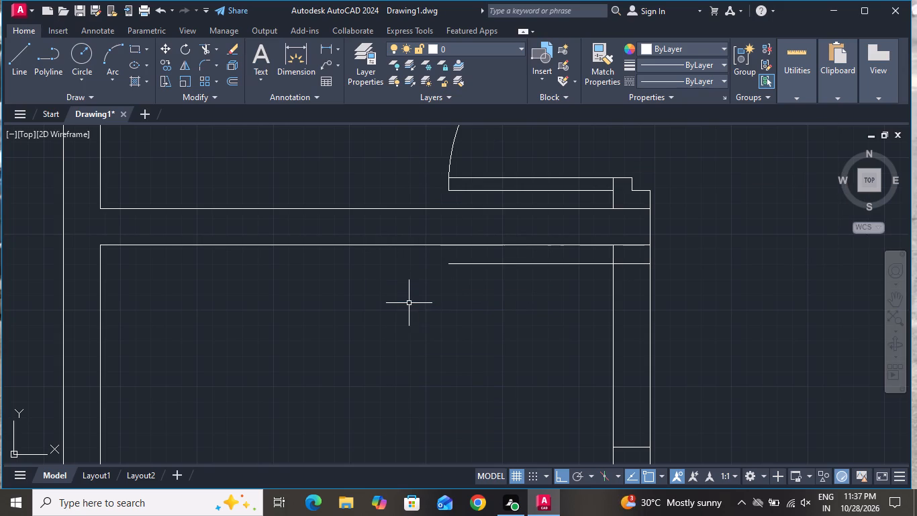
Offset the 2'6" leaf line 2" downward to give the third small room's door leaf its thickness.
type("O 2")
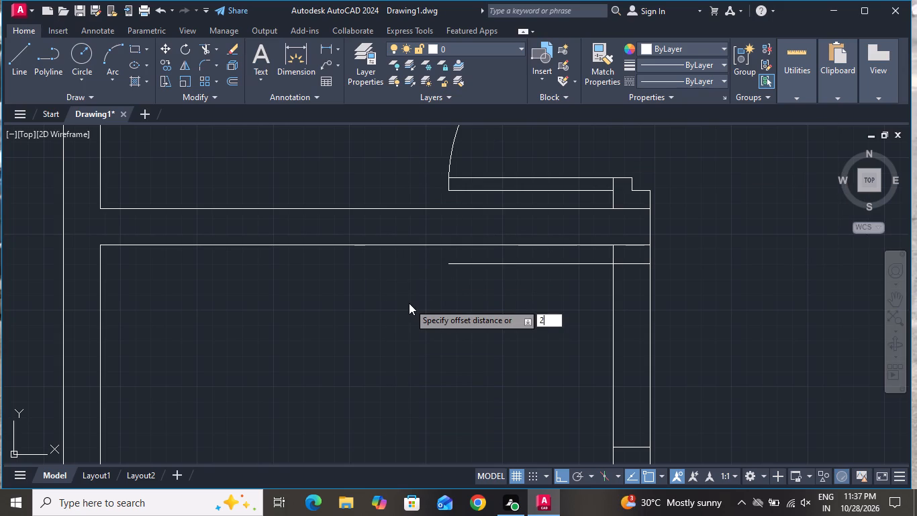
key("shift+quotedbl")
key("Return")
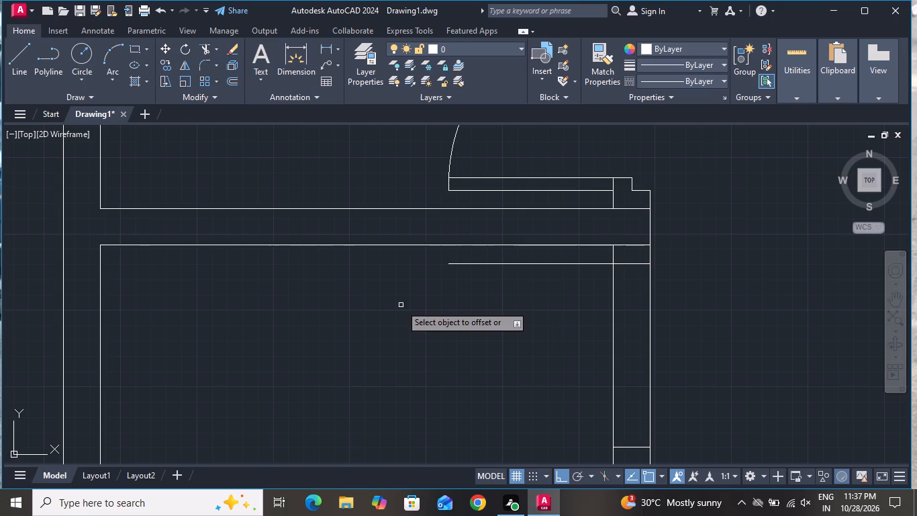
left_click(484, 263)
left_click(490, 290)
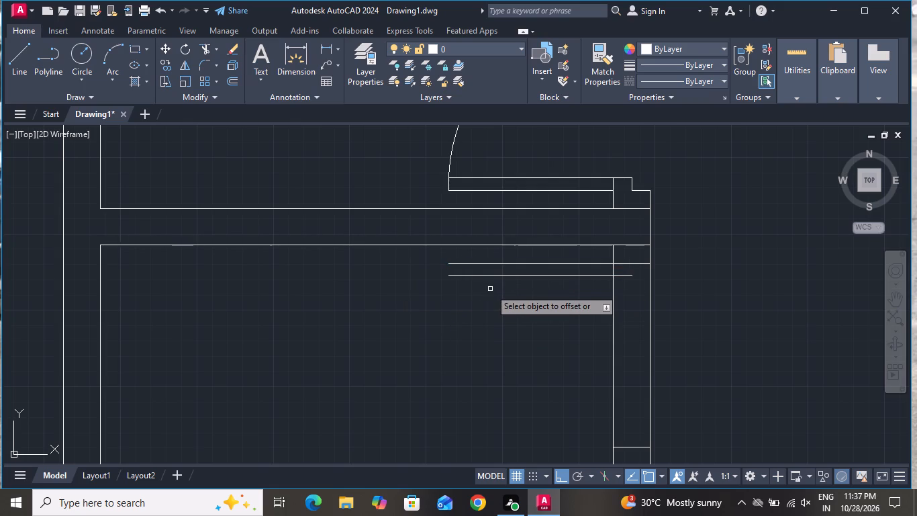
right_click(490, 289)
left_click(509, 308)
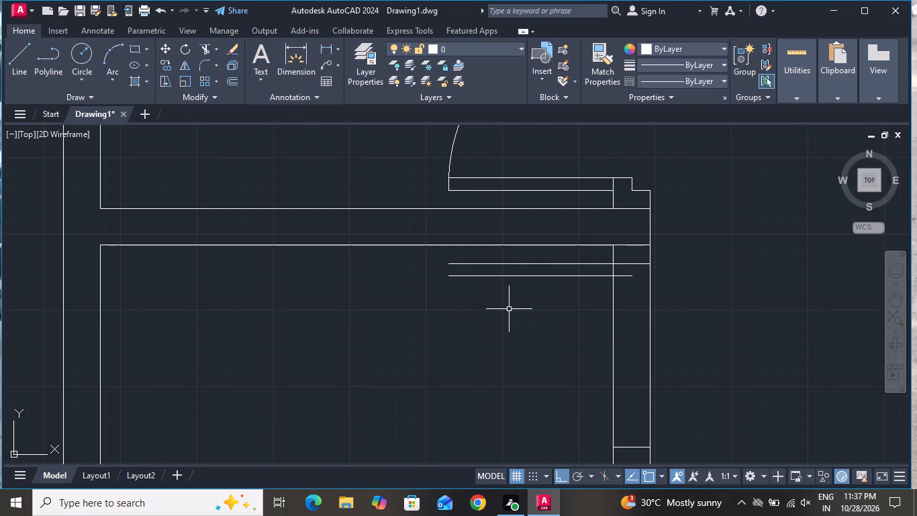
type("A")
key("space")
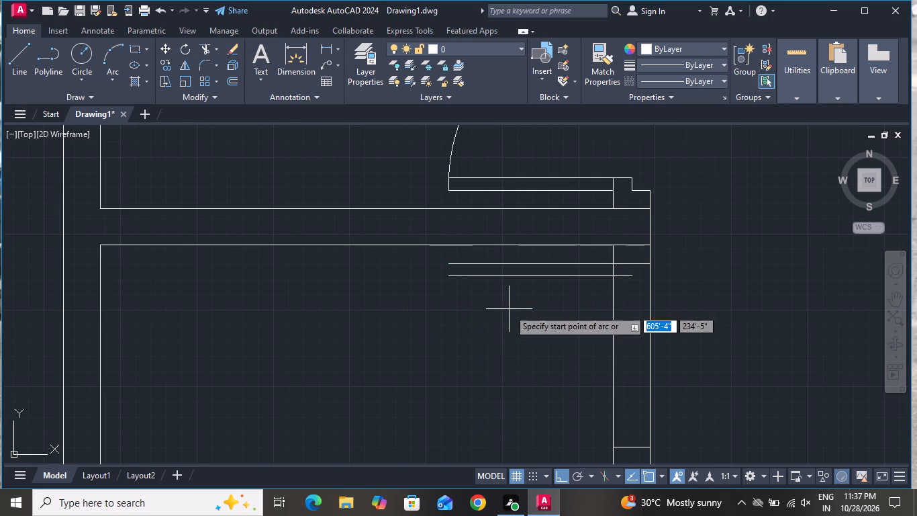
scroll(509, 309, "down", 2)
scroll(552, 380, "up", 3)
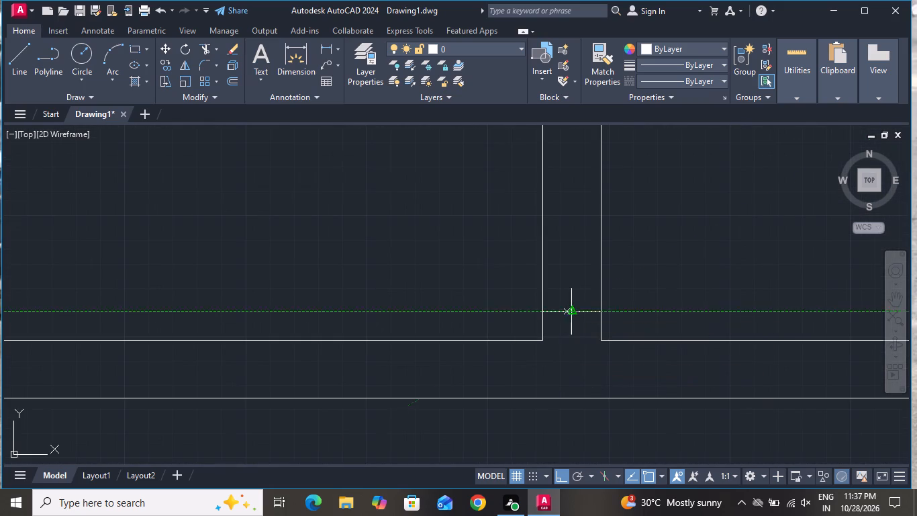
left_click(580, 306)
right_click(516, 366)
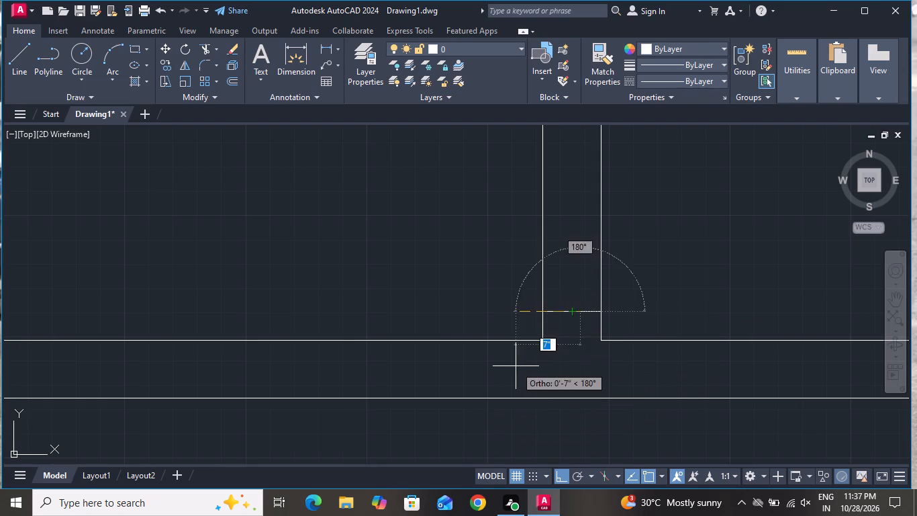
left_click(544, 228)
Draw the door's swing arc from the lower jamb's midpoint through the leaf's lower free corner to its upper free corner.
type("A")
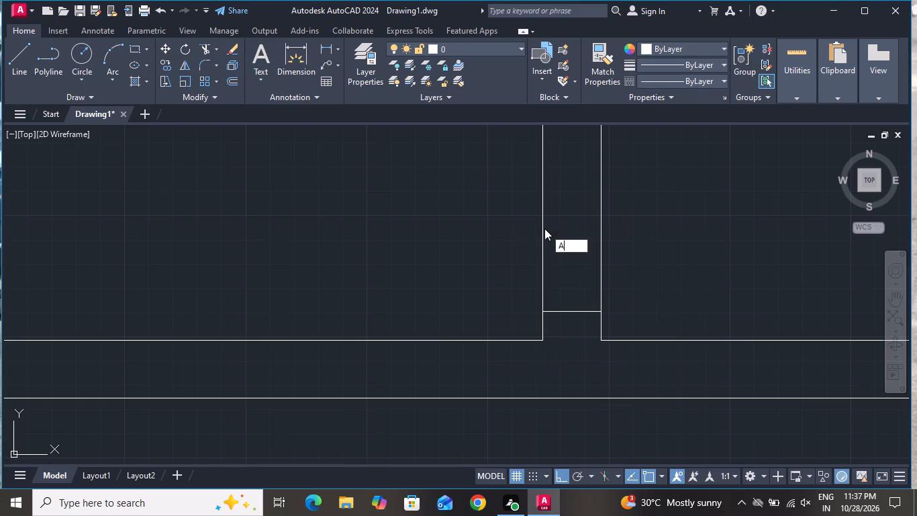
key("space")
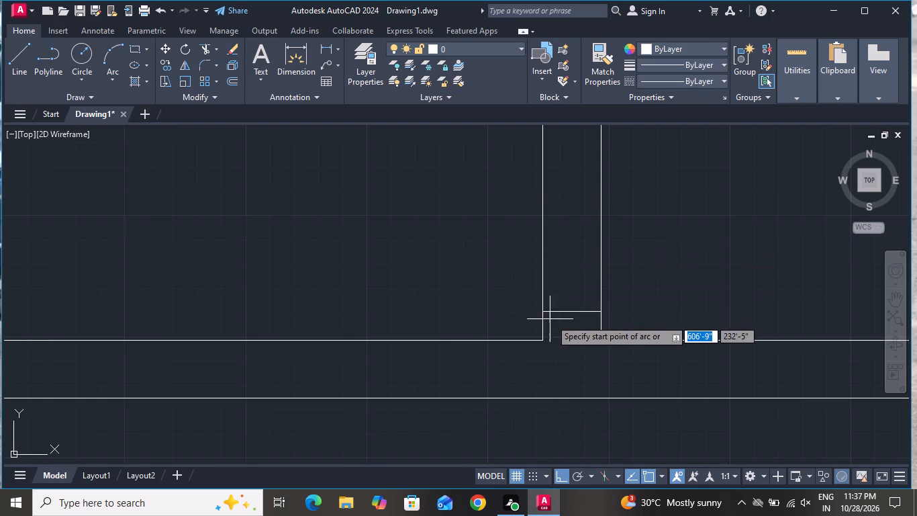
left_click(569, 310)
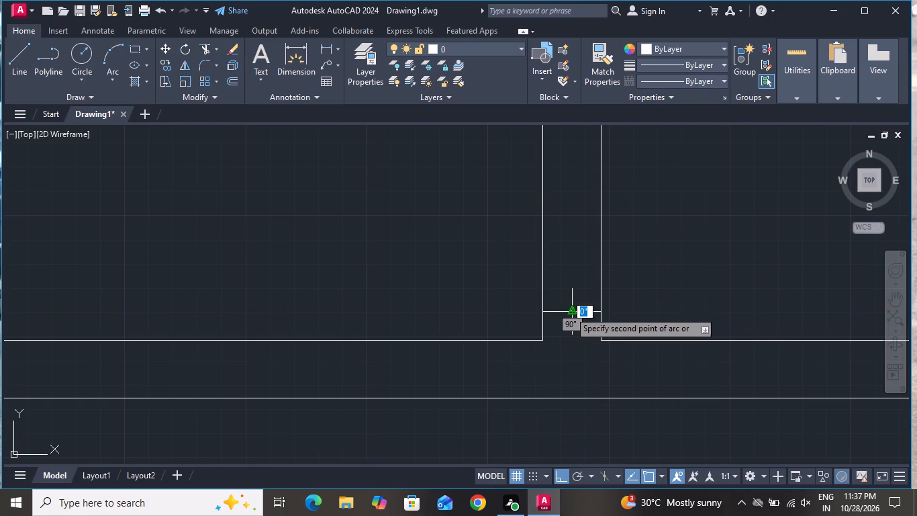
scroll(569, 311, "down", 5)
scroll(539, 270, "up", 6)
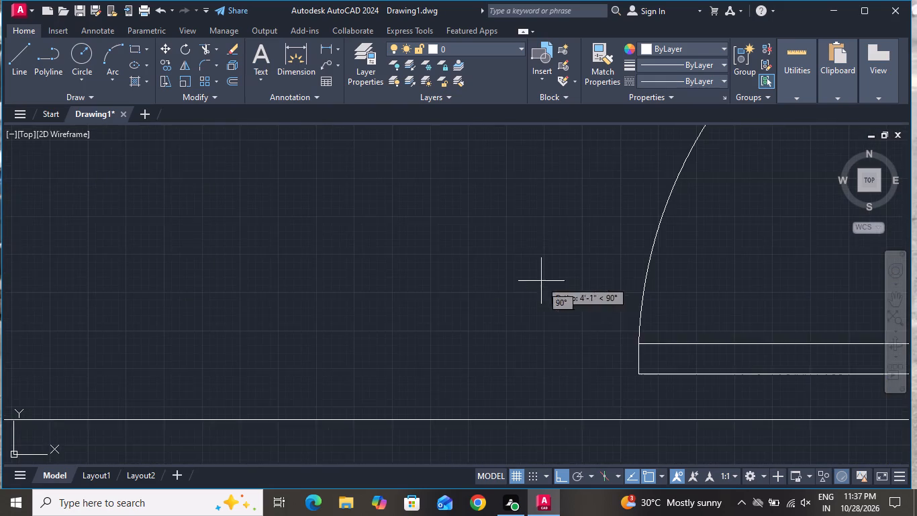
scroll(557, 292, "down", 3)
scroll(590, 363, "up", 5)
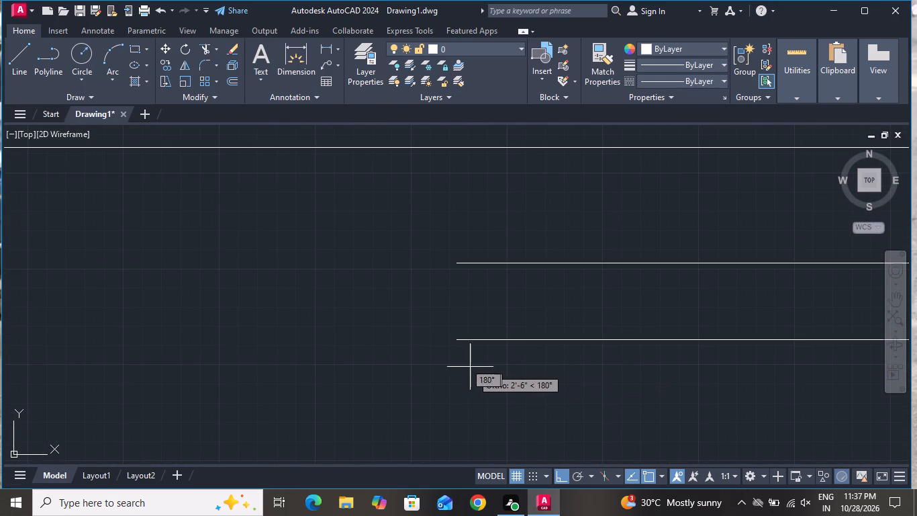
left_click(453, 339)
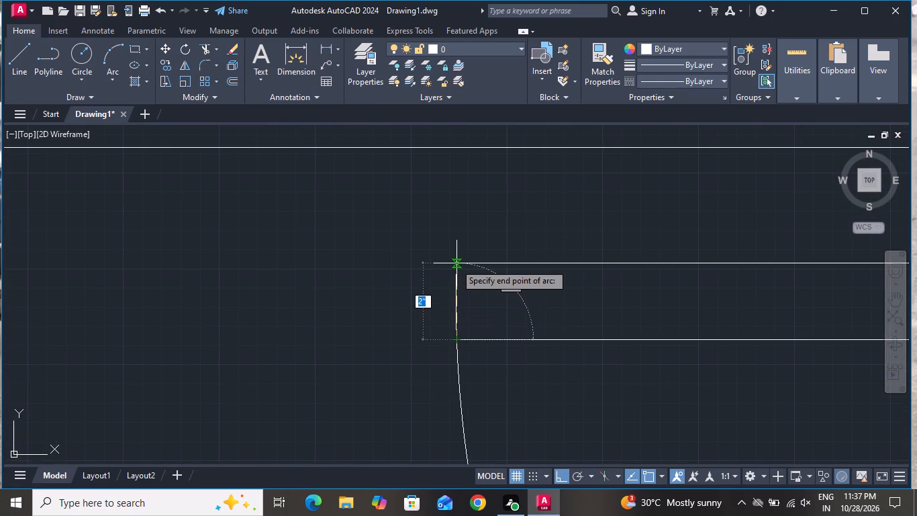
left_click(454, 260)
Draw a short vertical line closing the leaf's hinge end, from the lower leaf line up to the upper jamb line.
left_click(16, 57)
scroll(212, 154, "down", 1)
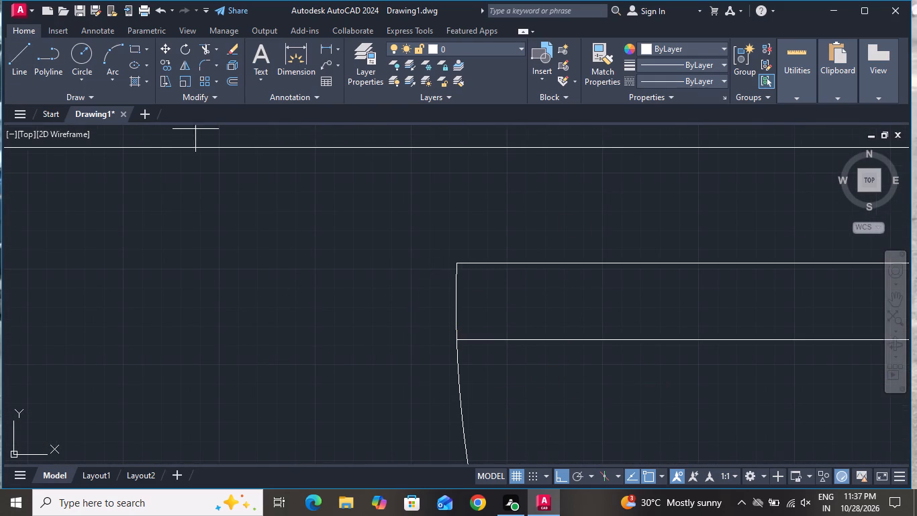
scroll(207, 147, "down", 3)
scroll(448, 208, "up", 3)
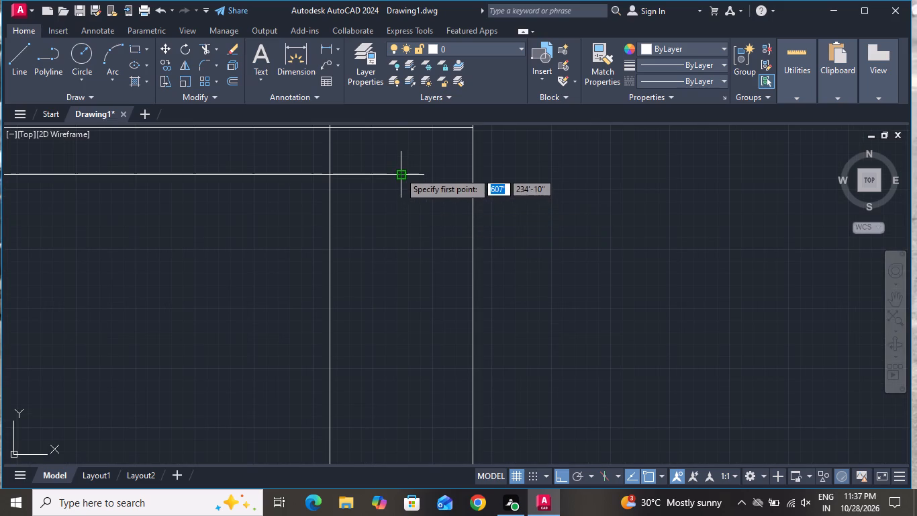
left_click(399, 172)
scroll(396, 146, "down", 2)
scroll(395, 144, "up", 4)
scroll(395, 140, "down", 2)
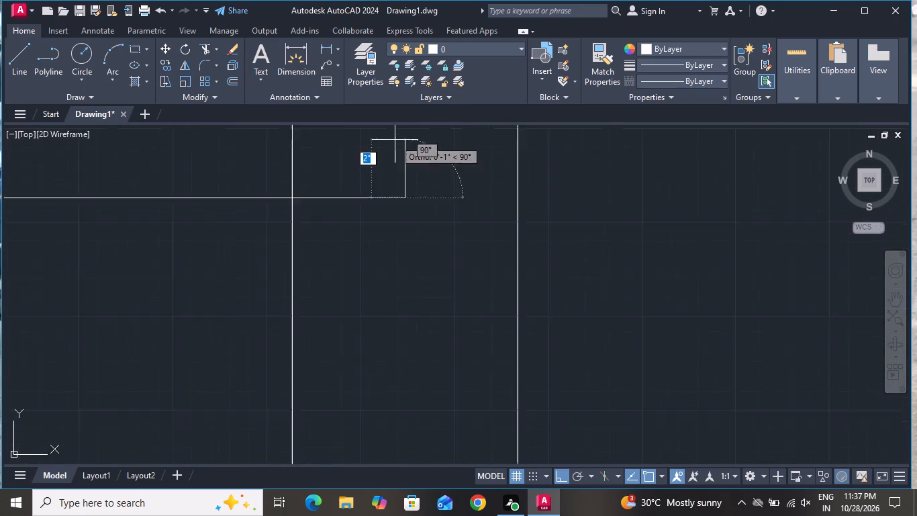
scroll(395, 140, "down", 2)
scroll(395, 140, "up", 3)
scroll(396, 178, "down", 1)
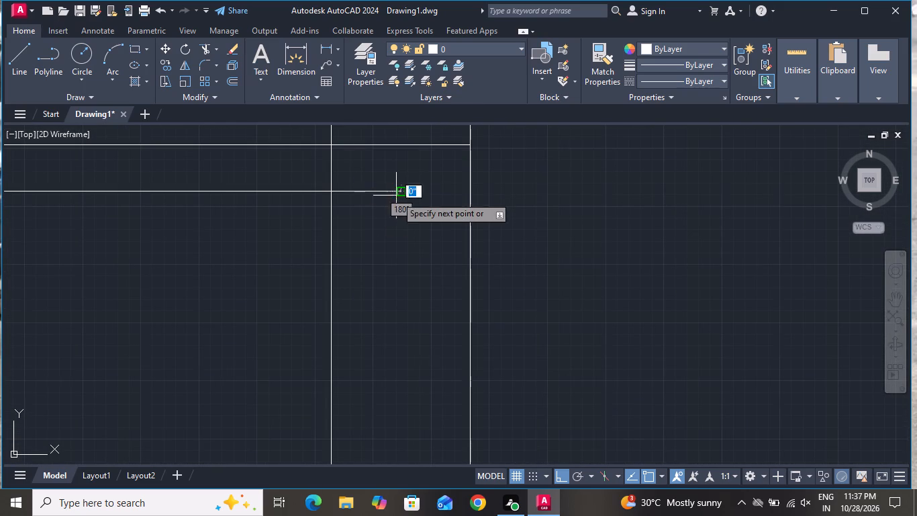
left_click(405, 142)
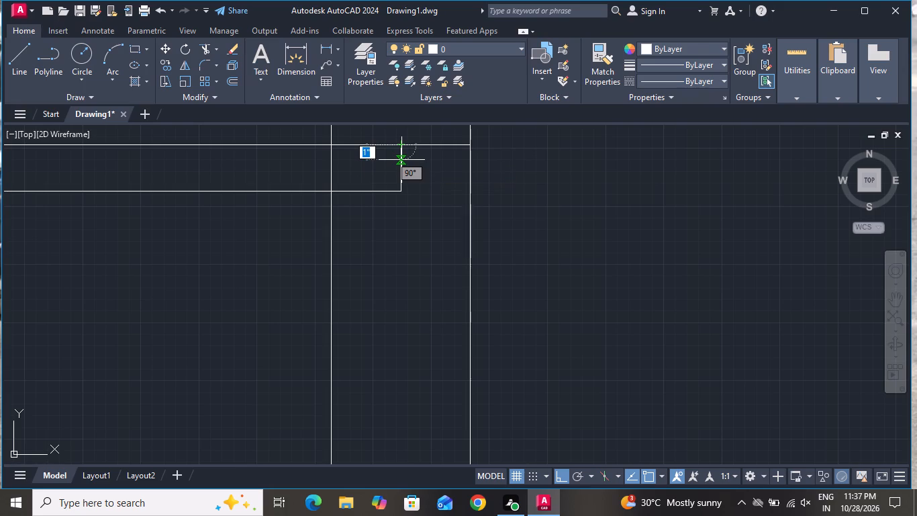
right_click(401, 160)
left_click(416, 179)
Trim both vertical partition lines across the third small room's door opening and the upper line piece at the leaf's hinge end.
scroll(400, 207, "down", 3)
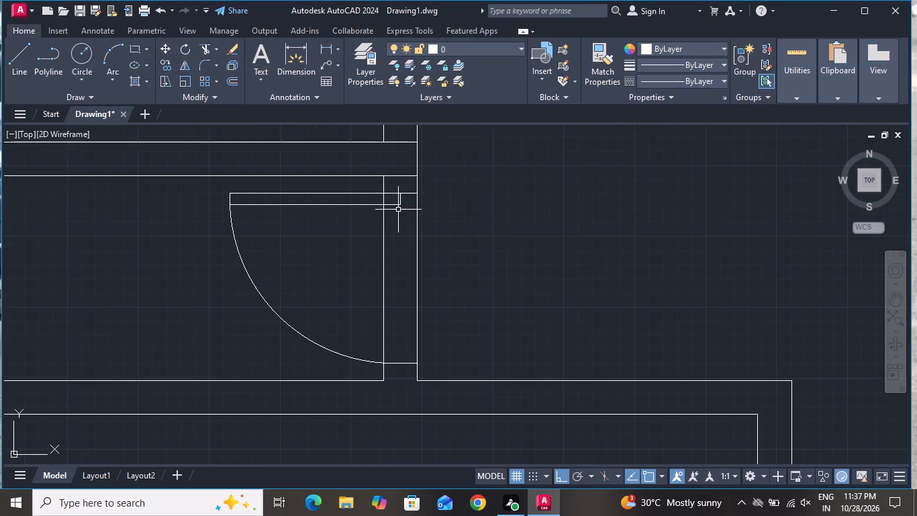
left_click(205, 50)
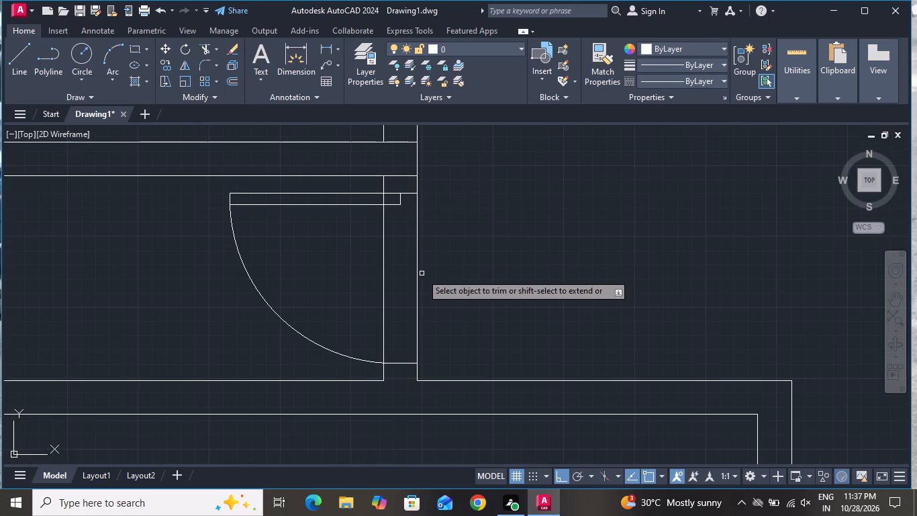
left_click(421, 273)
left_click(356, 273)
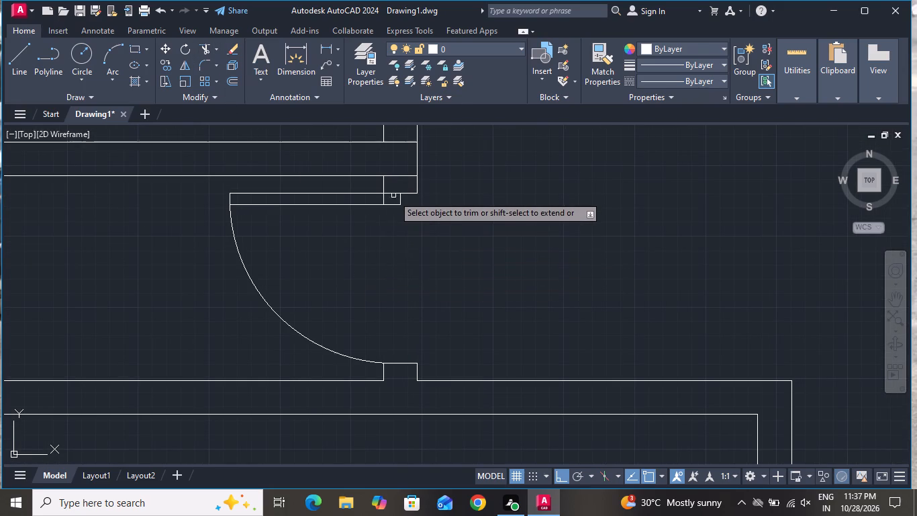
scroll(393, 194, "up", 2)
left_click(394, 194)
left_click(393, 182)
right_click(375, 275)
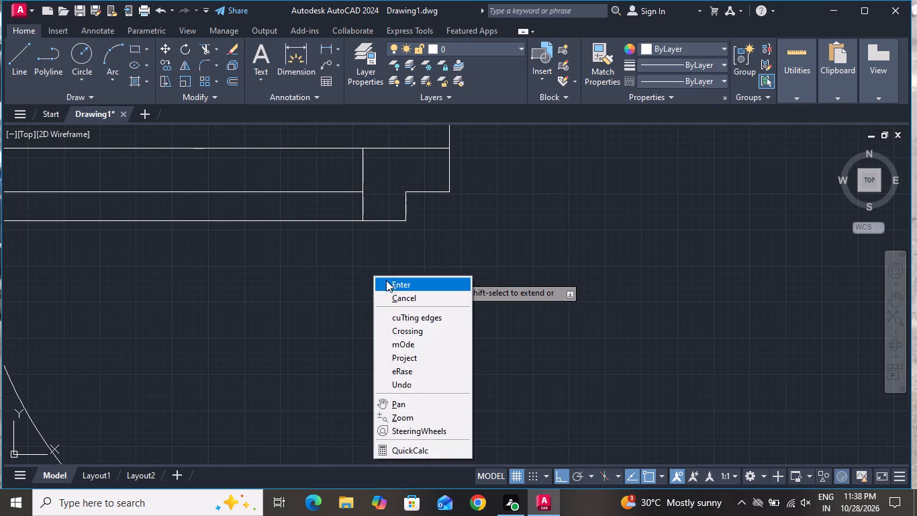
left_click(395, 294)
Draw a short horizontal line across the vertical partition from the upper inner corner of the large room below the small rooms.
scroll(396, 296, "down", 1)
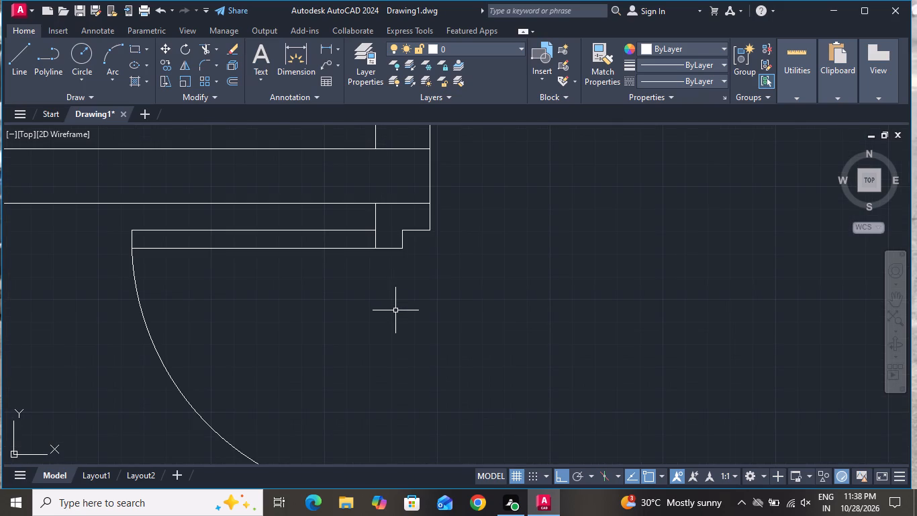
scroll(395, 310, "down", 3)
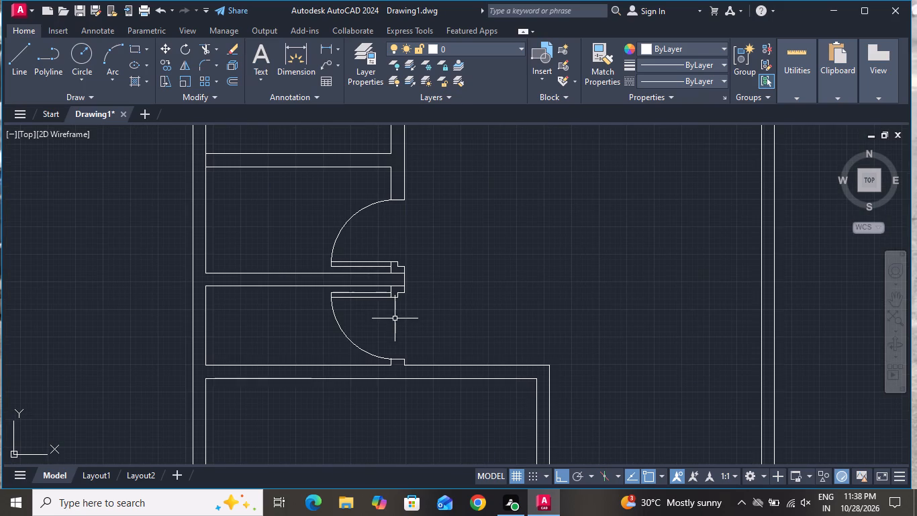
left_click(9, 62)
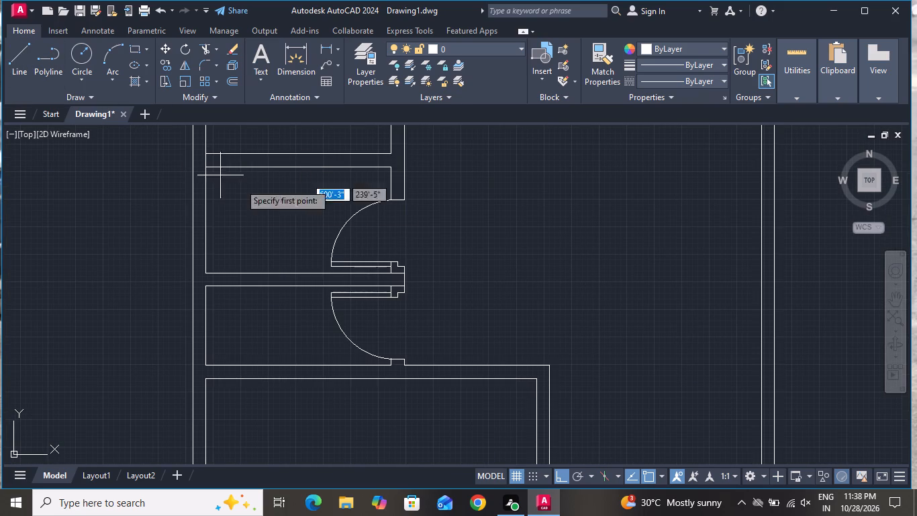
scroll(530, 382, "up", 2)
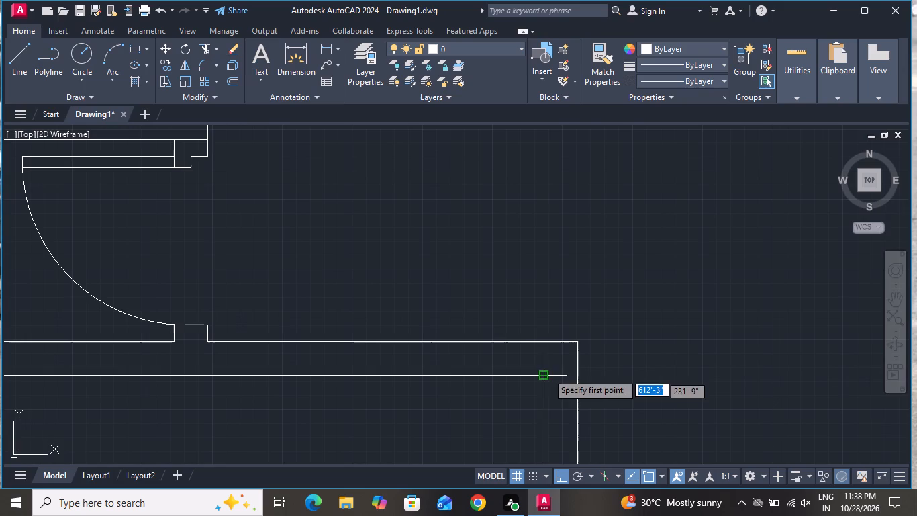
left_click(547, 373)
left_click(580, 372)
right_click(580, 372)
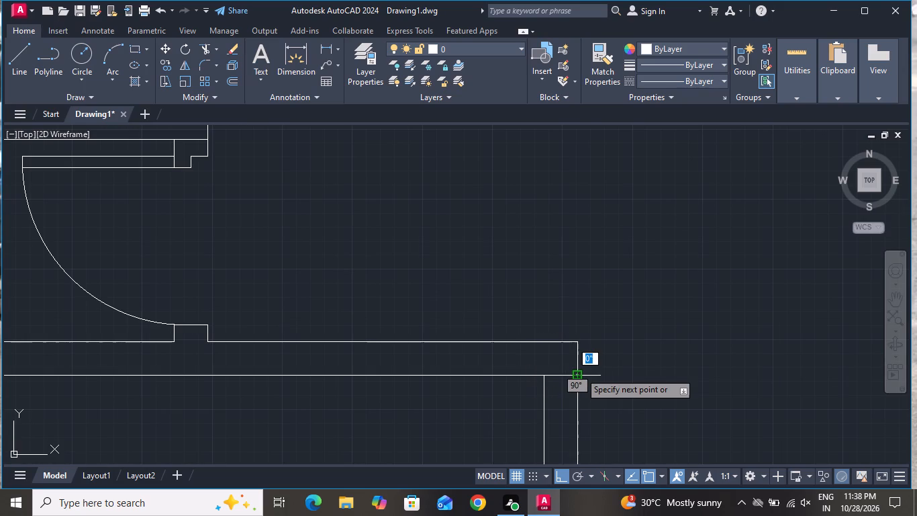
left_click(602, 248)
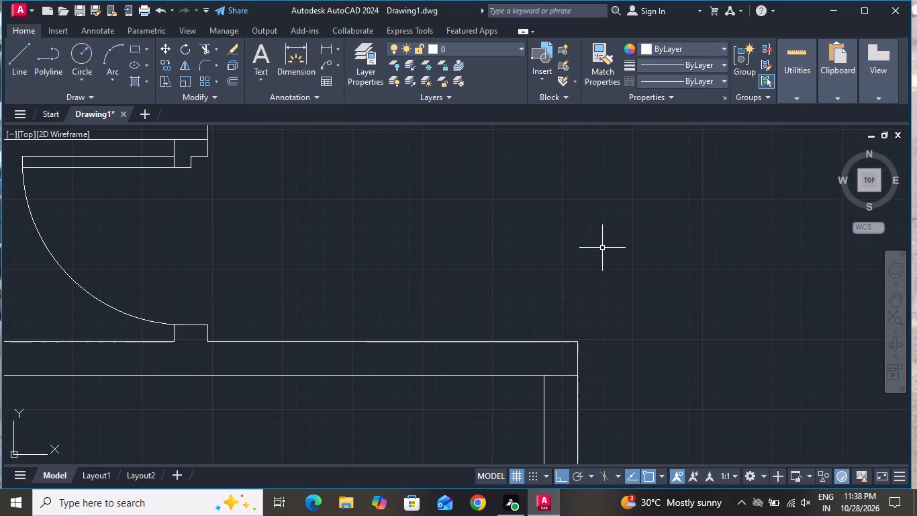
Offset the short horizontal line across the large room's vertical partition 3" downward to form the upper jamb.
type("O 3")
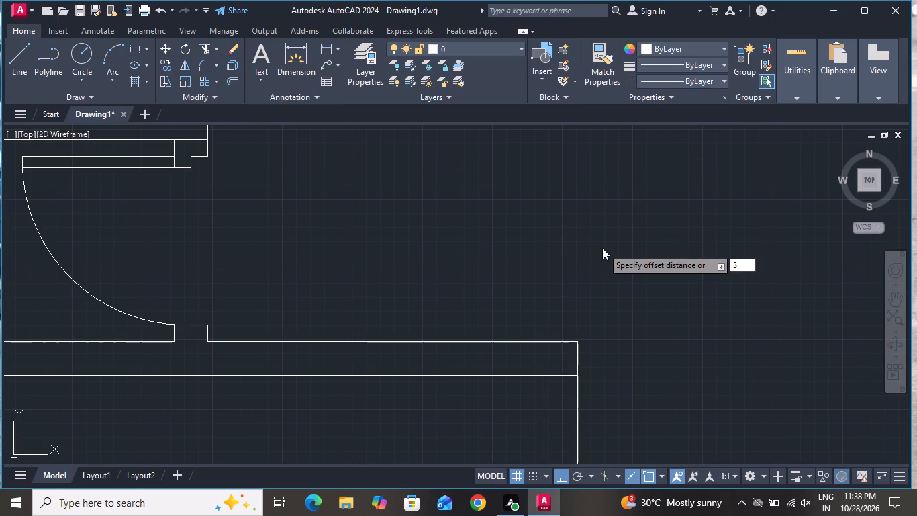
key("shift+quotedbl")
key("Return")
scroll(536, 265, "down", 3)
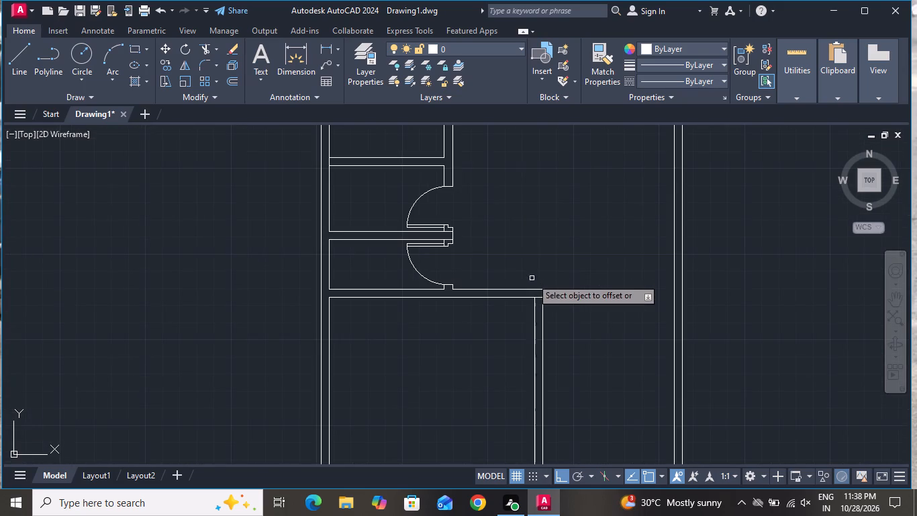
scroll(536, 301, "up", 2)
left_click(539, 294)
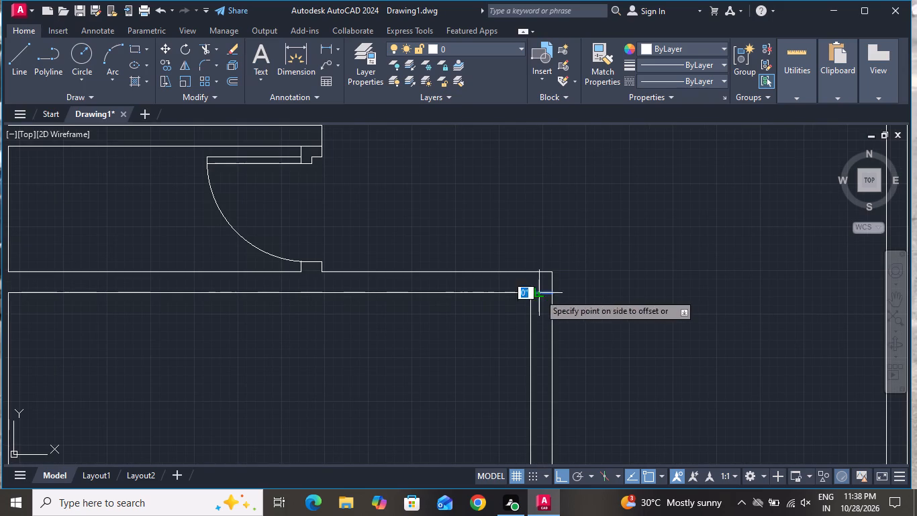
left_click(549, 313)
right_click(593, 267)
left_click(613, 289)
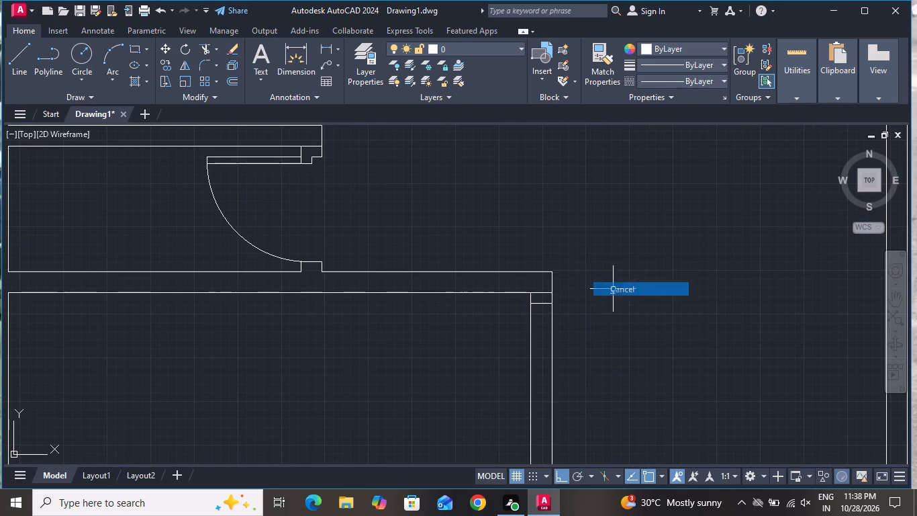
Offset the upper jamb line 3' downward along the partition to mark the lower jamb of the door opening.
type("O 3")
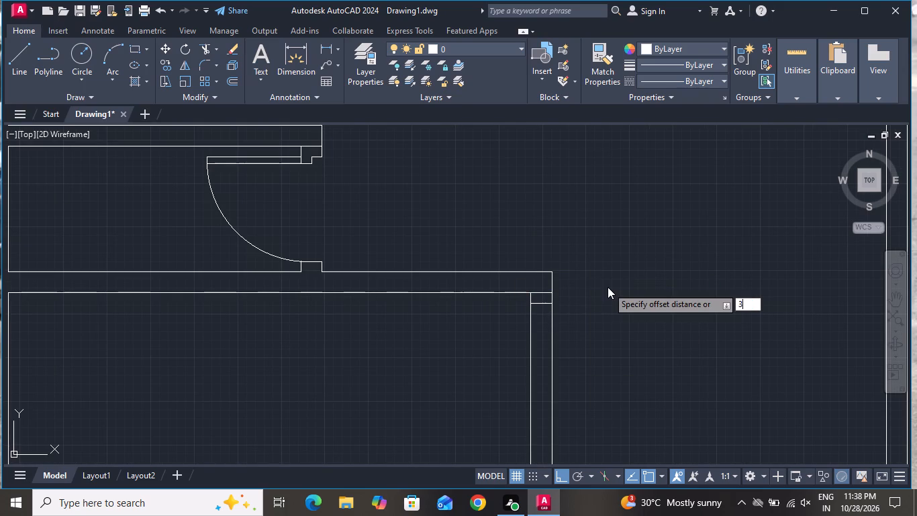
key("apostrophe")
key("Return")
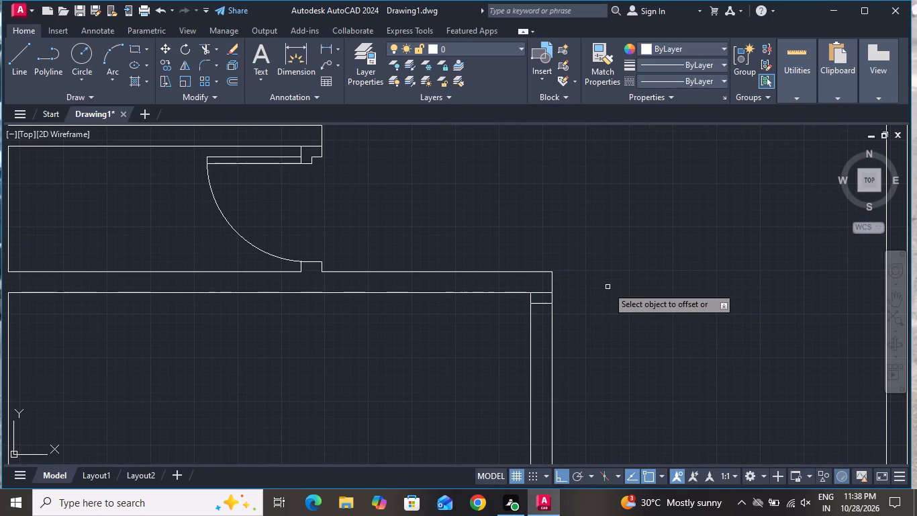
left_click(546, 302)
left_click(552, 345)
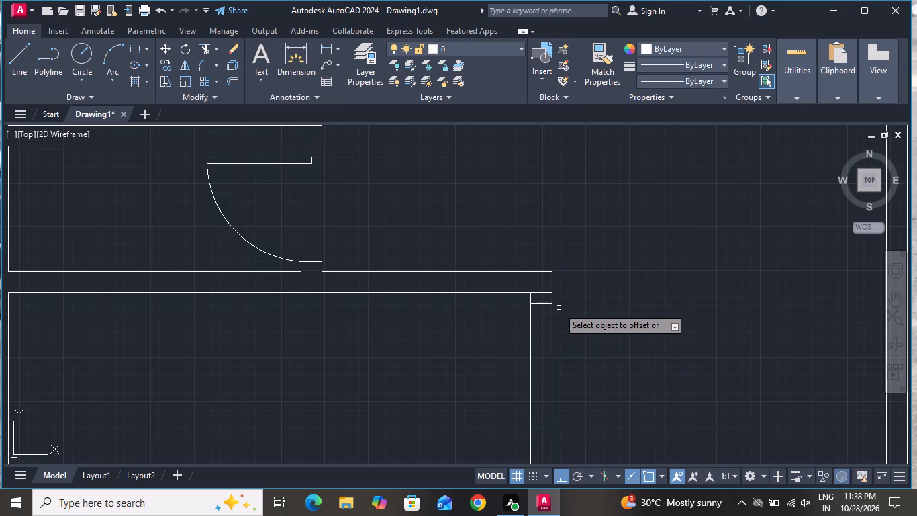
right_click(559, 306)
left_click(582, 325)
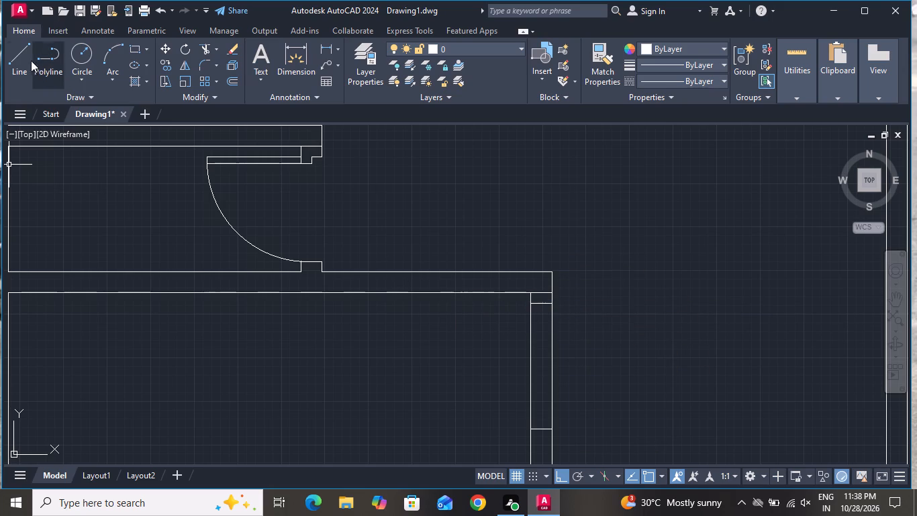
Draw a 3' horizontal leaf line from the upper jamb line's midpoint into the large room.
left_click(9, 55)
scroll(520, 301, "up", 2)
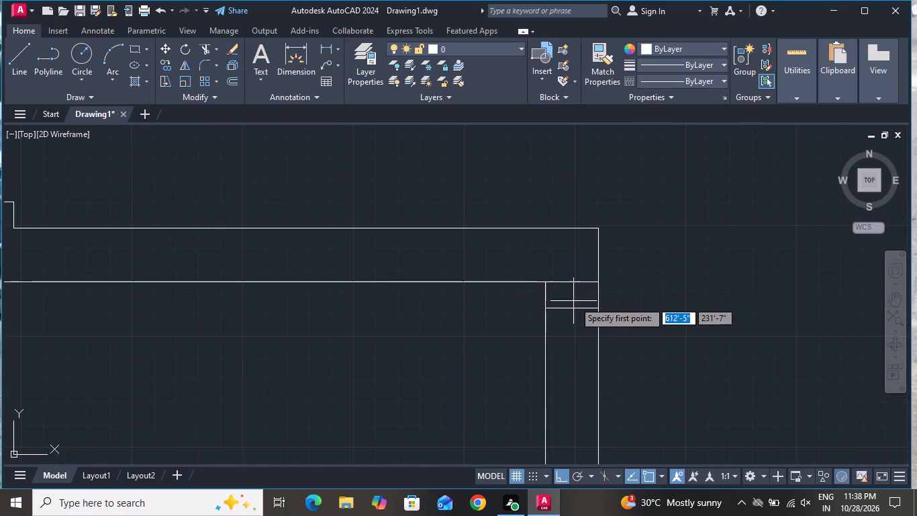
left_click(575, 310)
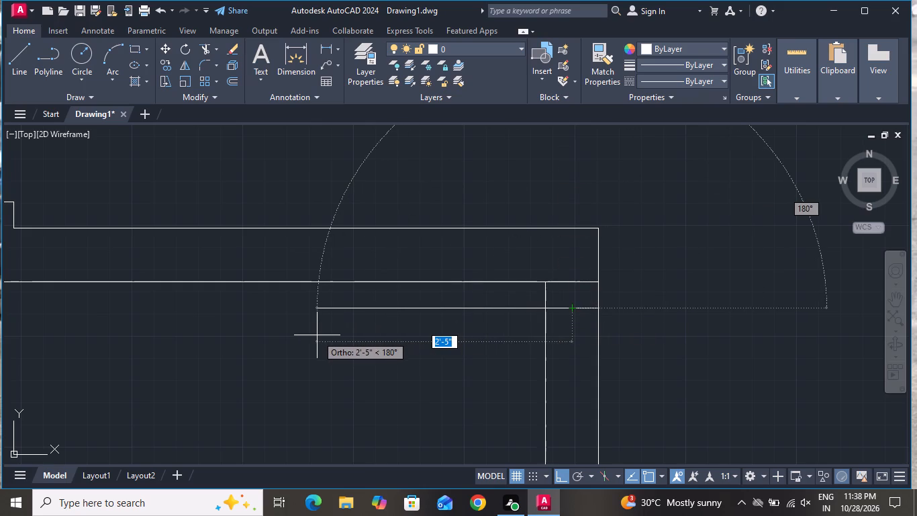
key("3")
key("apostrophe")
key("Return")
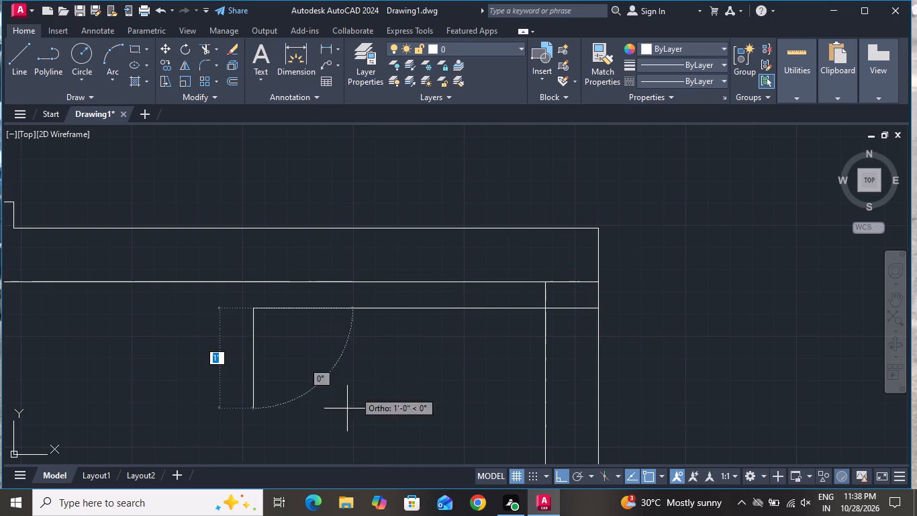
right_click(338, 367)
left_click(366, 241)
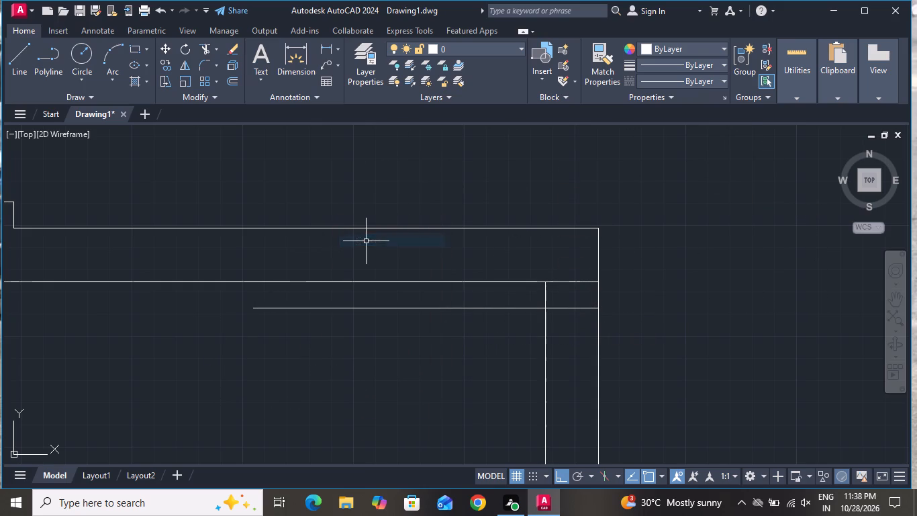
Offset the door leaf line 2" downward to give the leaf its thickness.
type("O 2")
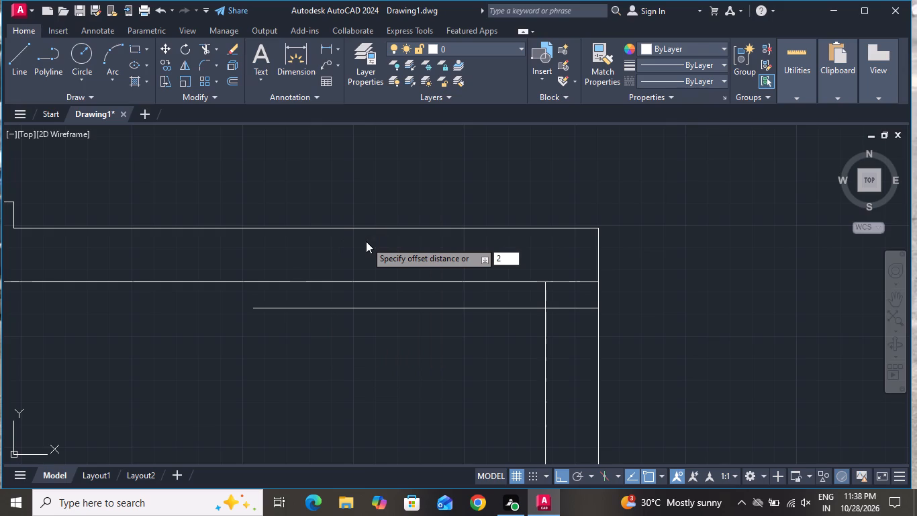
key("shift+quotedbl")
key("Return")
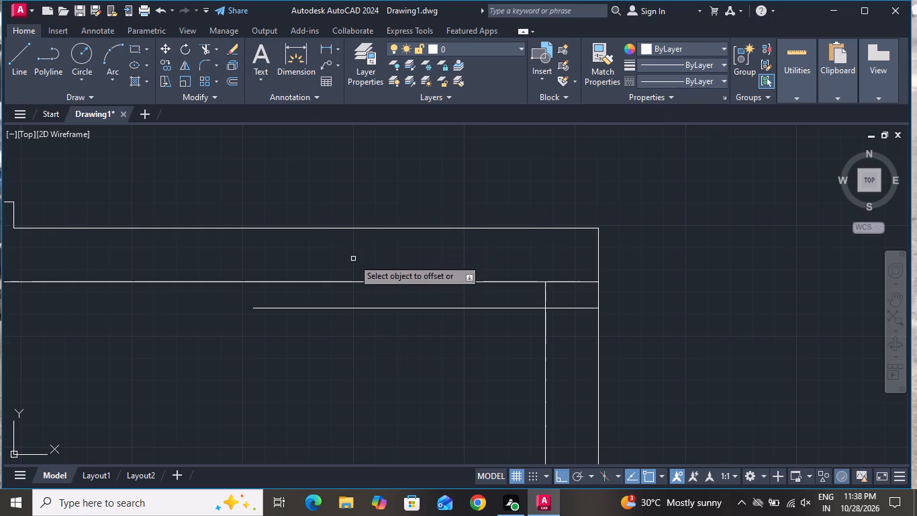
left_click(356, 306)
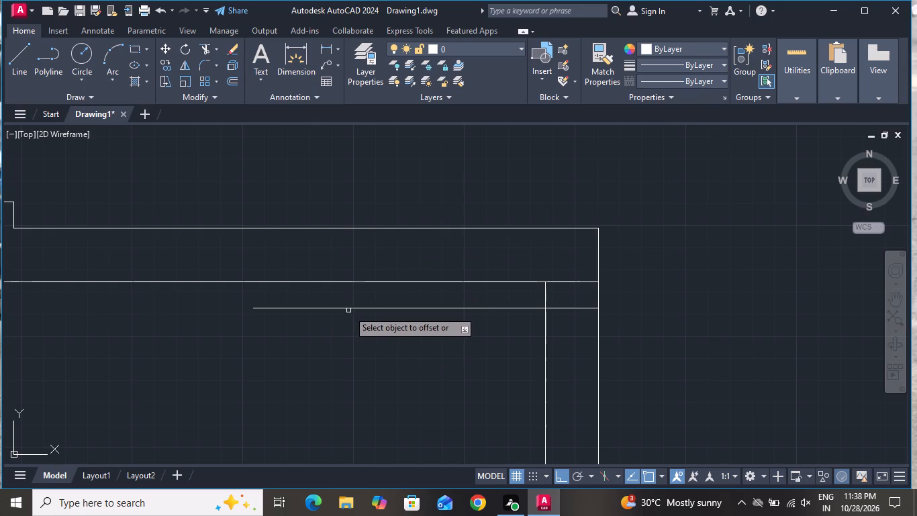
left_click(349, 309)
left_click(349, 327)
right_click(344, 326)
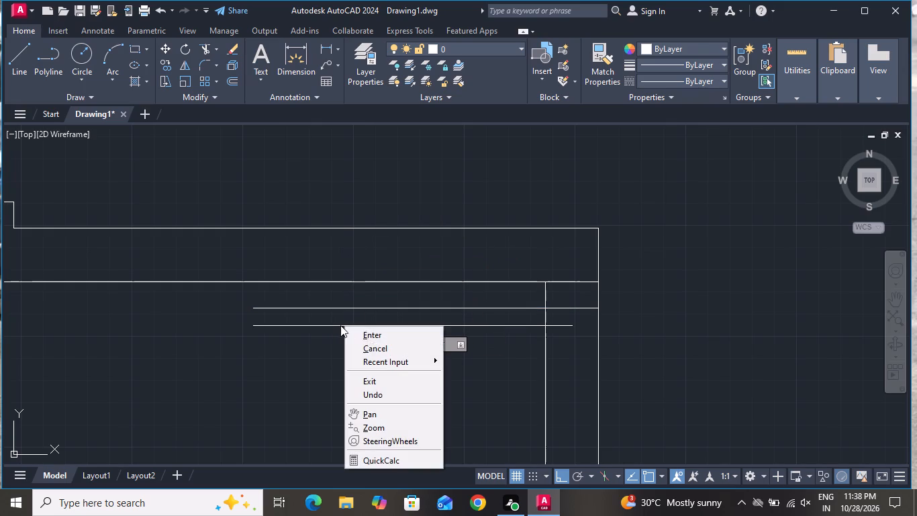
left_click(363, 348)
Draw the door's swing arc from the lower jamb's midpoint through the leaf's lower free corner to its upper free corner.
scroll(398, 290, "down", 4)
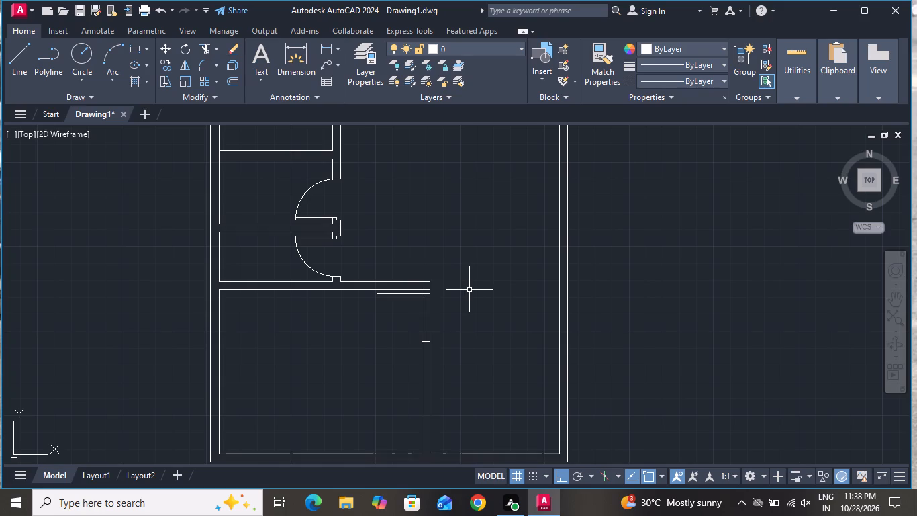
type("A")
key("space")
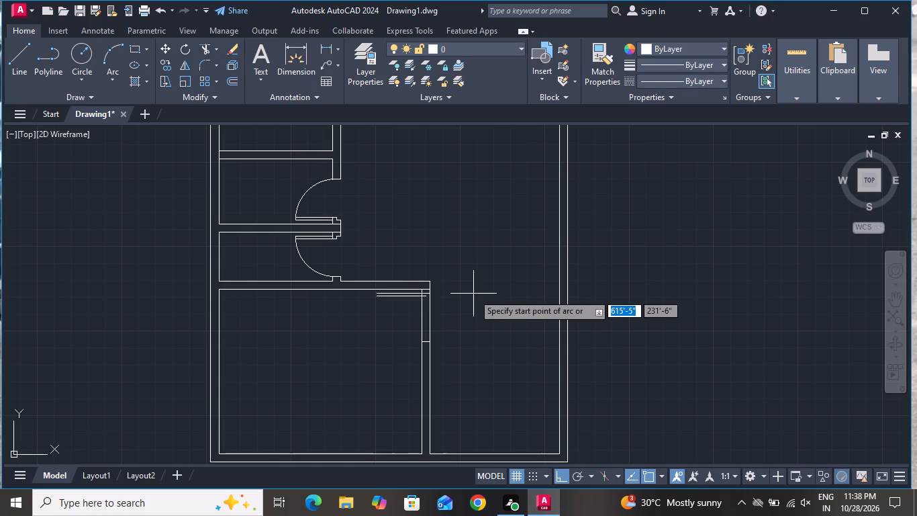
scroll(418, 371, "up", 2)
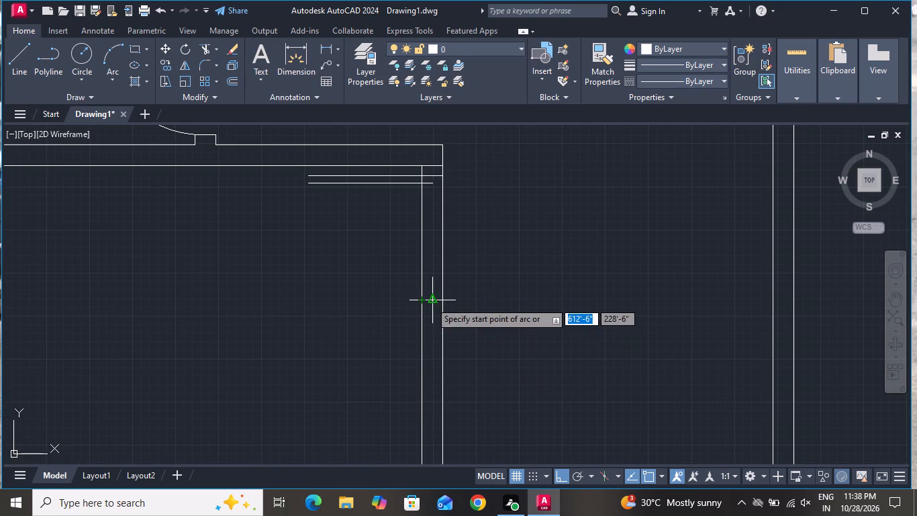
left_click(430, 301)
scroll(416, 382, "down", 2)
scroll(369, 292, "up", 4)
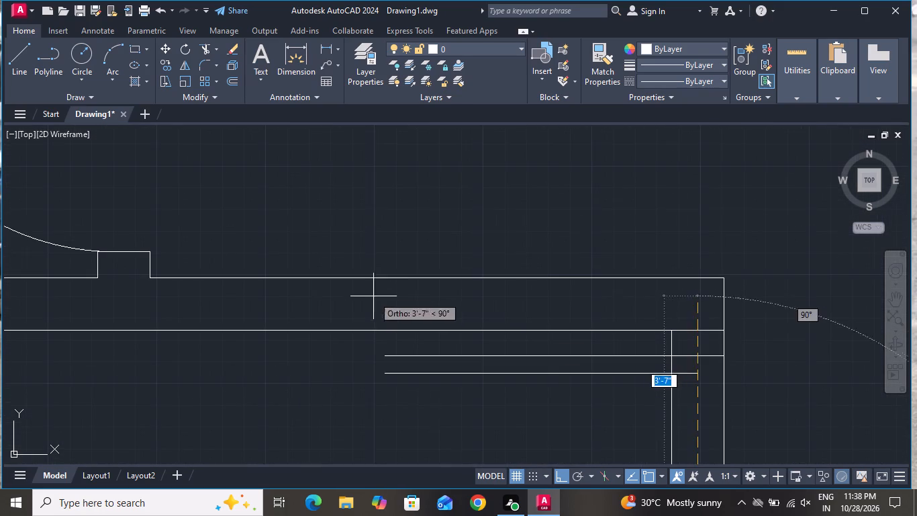
left_click(381, 371)
left_click(388, 356)
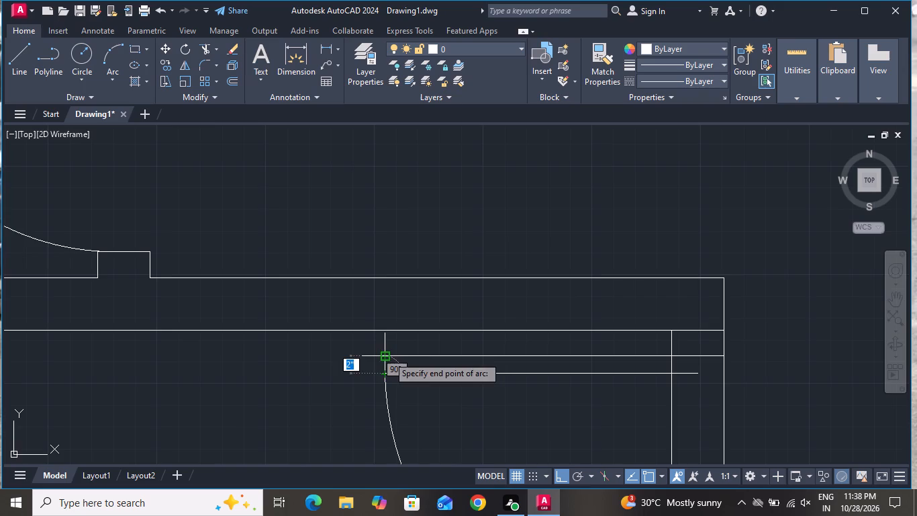
Draw a 2" vertical line closing the leaf's hinge end, from the lower leaf line up to the upper jamb line.
scroll(365, 339, "down", 3)
left_click(19, 60)
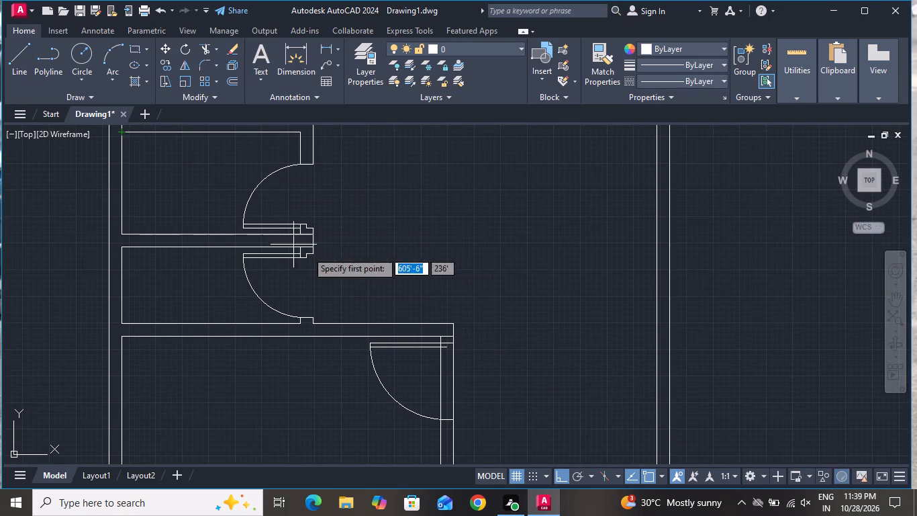
scroll(433, 346, "up", 6)
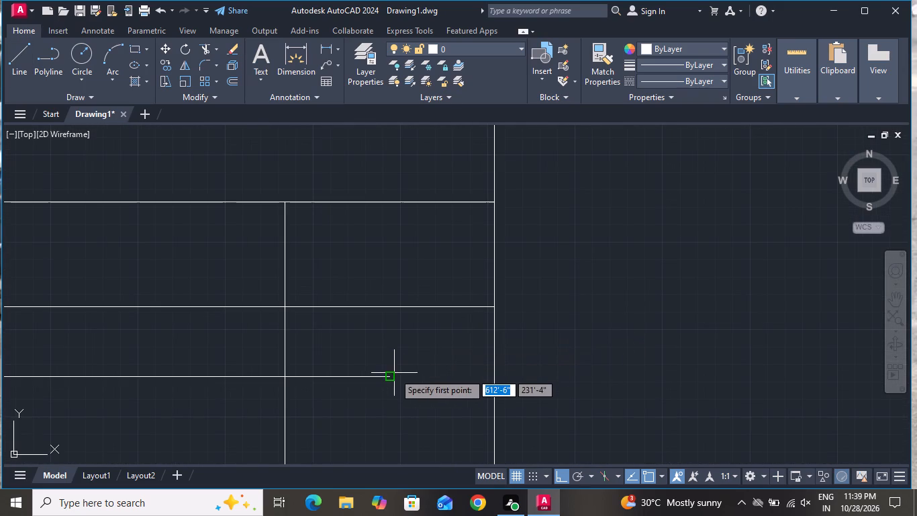
left_click(391, 376)
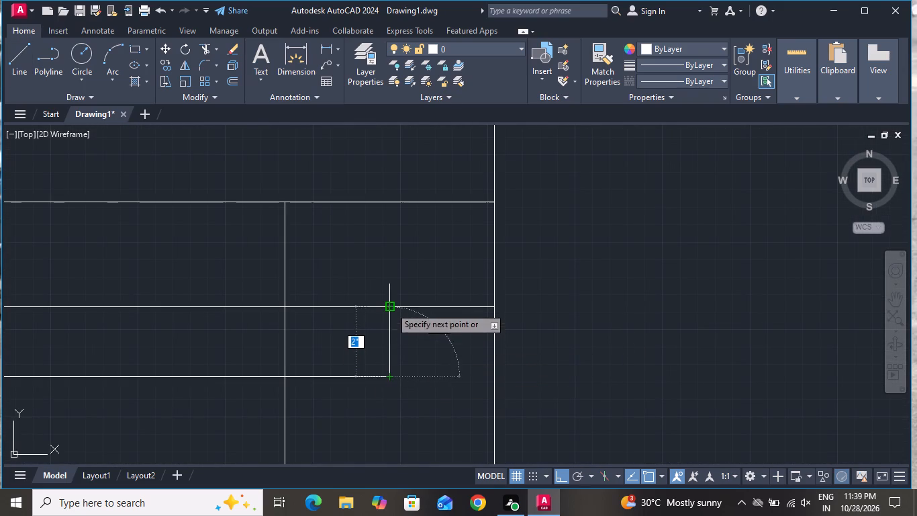
left_click(391, 306)
right_click(391, 306)
left_click(414, 331)
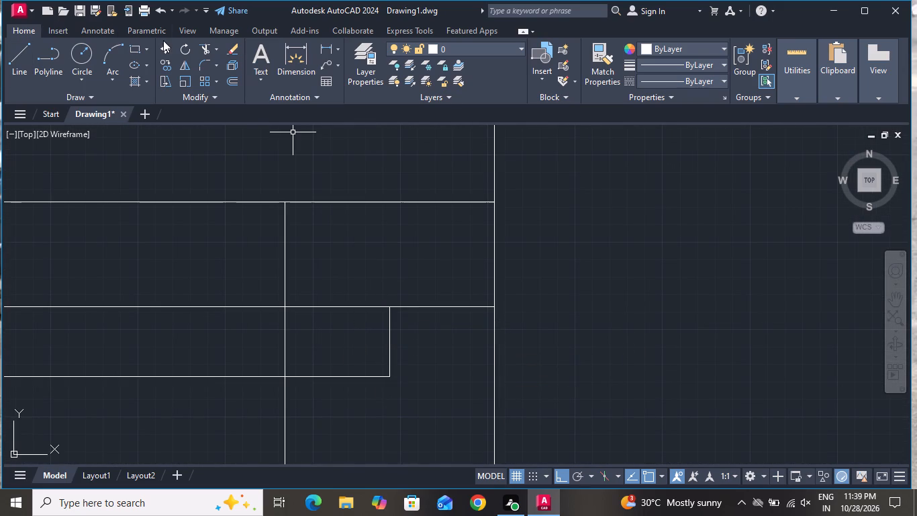
Trim the upper line piece at the leaf's hinge end and both vertical partition lines across the large room's door opening.
left_click(200, 51)
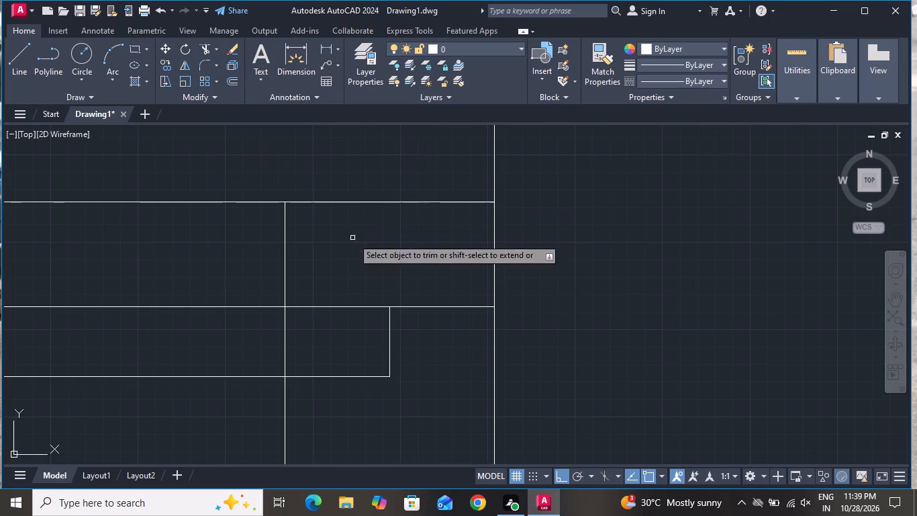
left_click(332, 278)
left_click(326, 318)
scroll(354, 245, "down", 5)
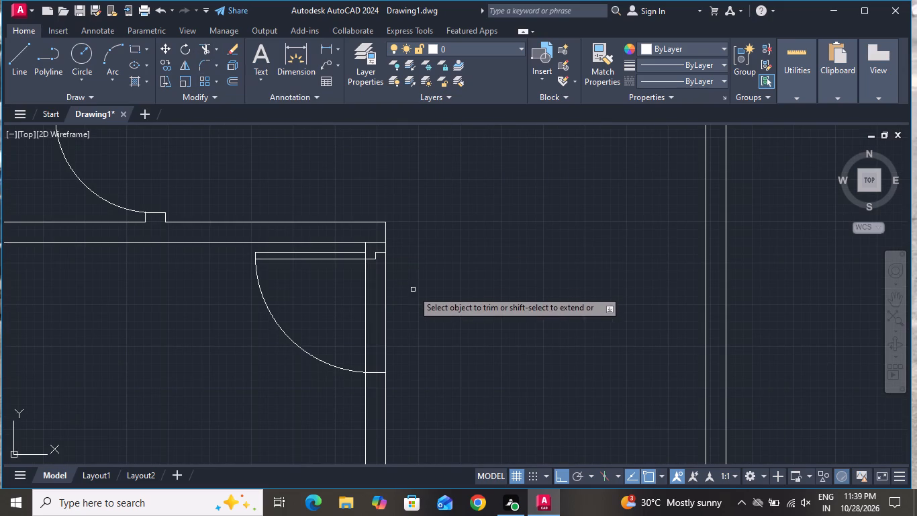
left_click(413, 290)
left_click(347, 312)
right_click(438, 284)
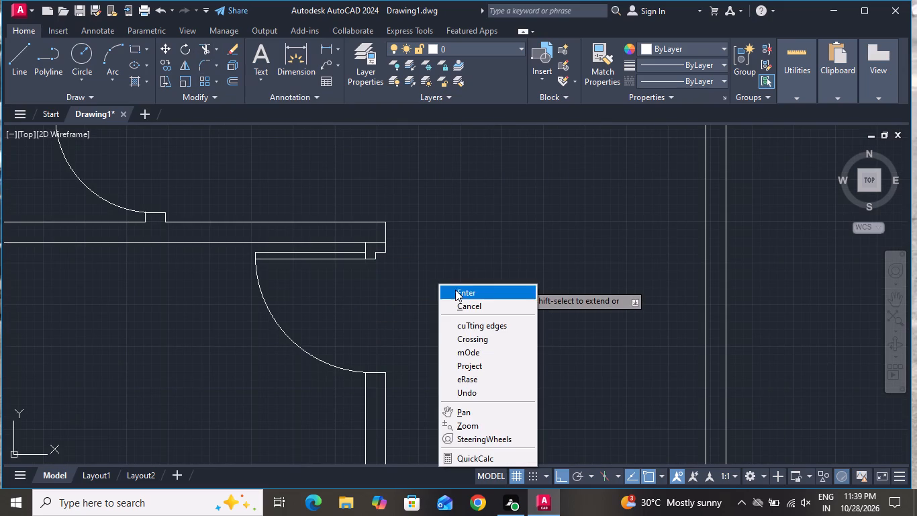
left_click(458, 305)
Draw a short vertical line across the bottom exterior wall, in line with the large room's inner partition face.
scroll(365, 306, "down", 2)
left_click(17, 62)
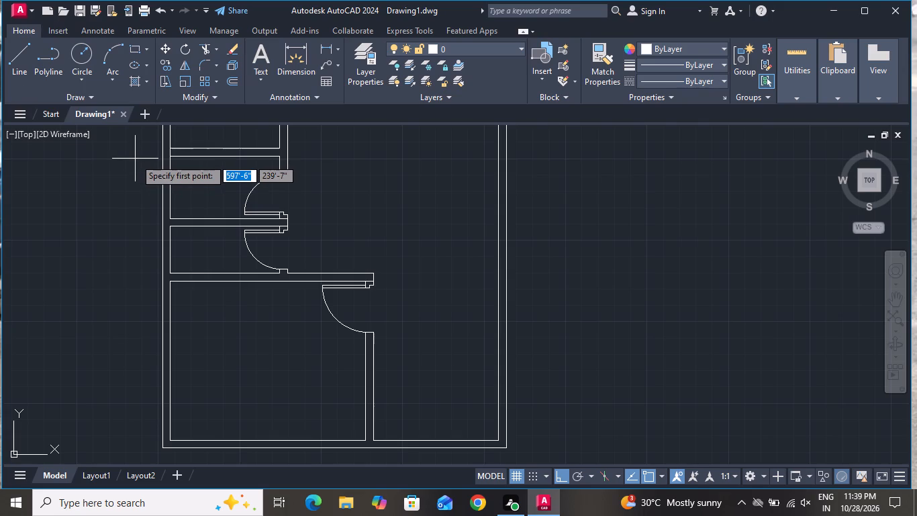
scroll(153, 152, "down", 1)
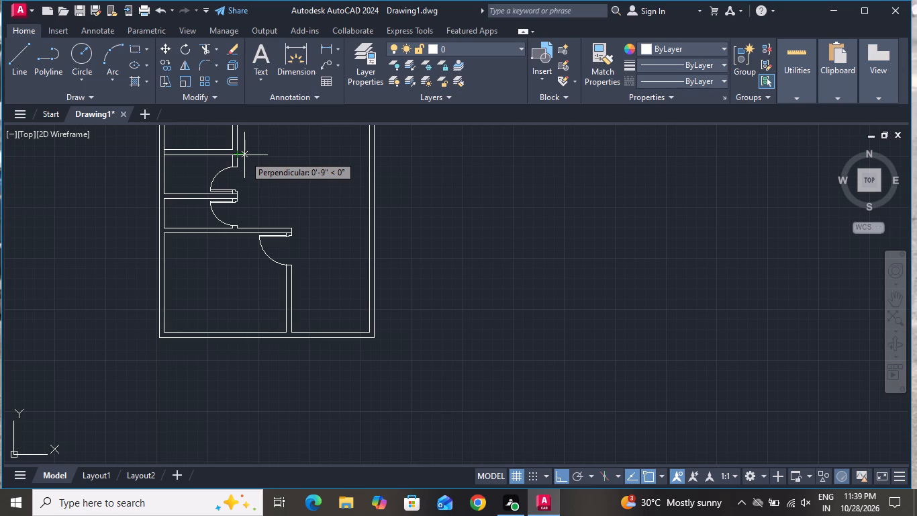
scroll(238, 275, "up", 1)
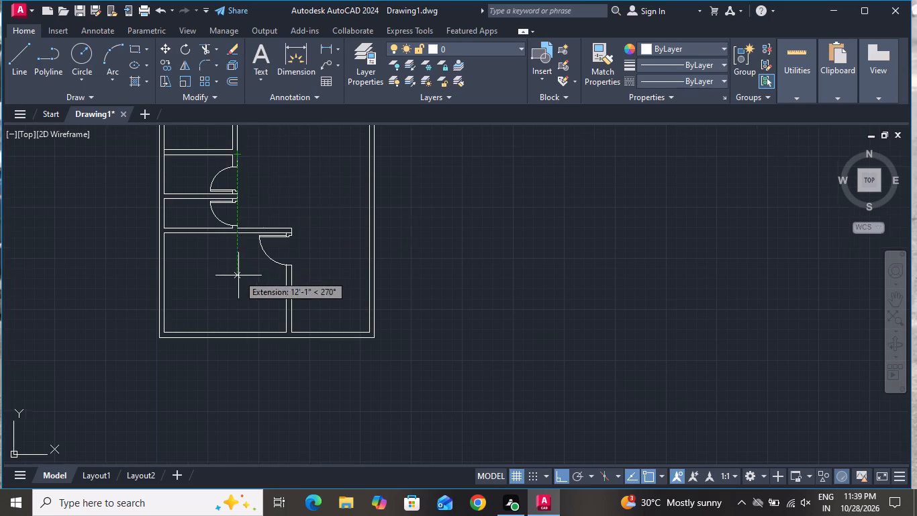
scroll(306, 361, "up", 2)
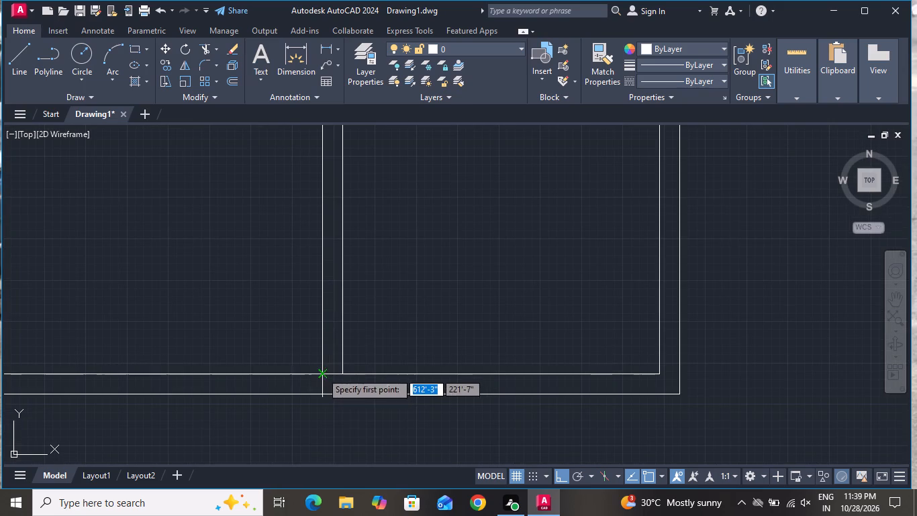
left_click(322, 372)
left_click(320, 398)
right_click(318, 392)
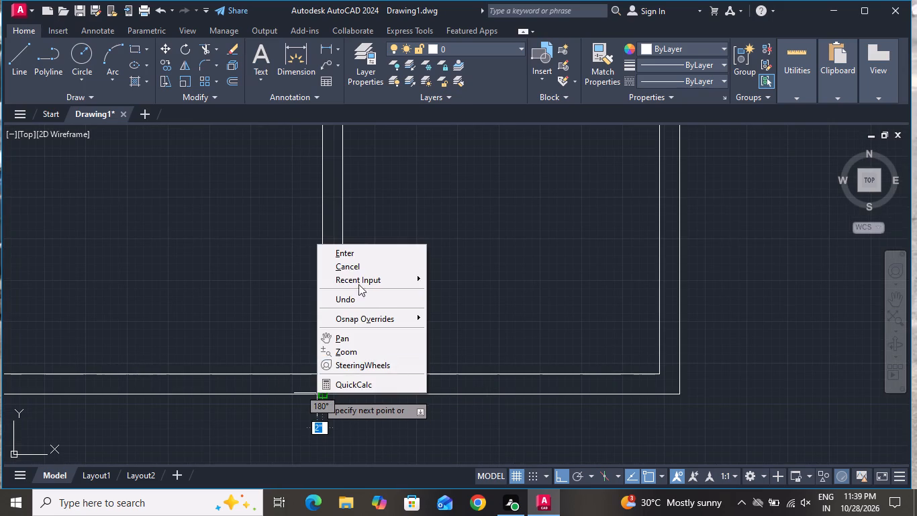
left_click(367, 265)
Offset the short vertical line across the bottom exterior wall 3" to the left, into the lower-left room's stretch of wall.
key("o")
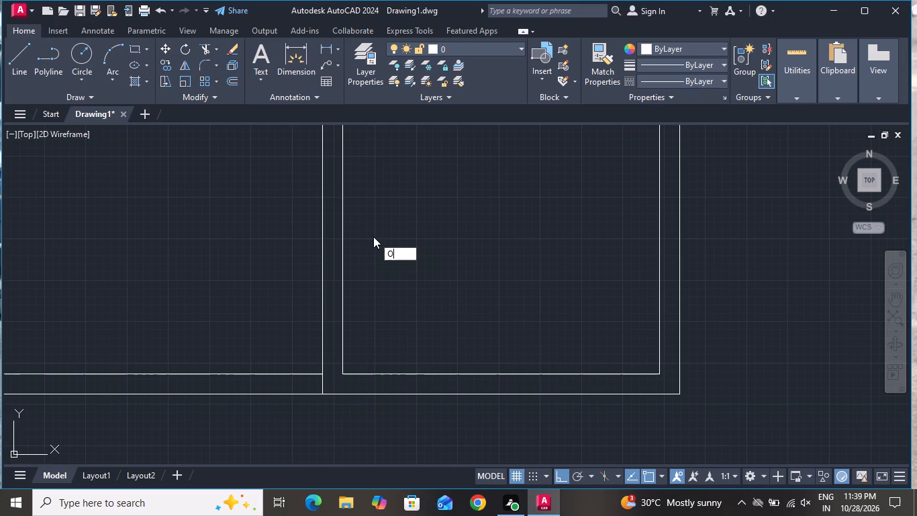
key("space")
type("3")
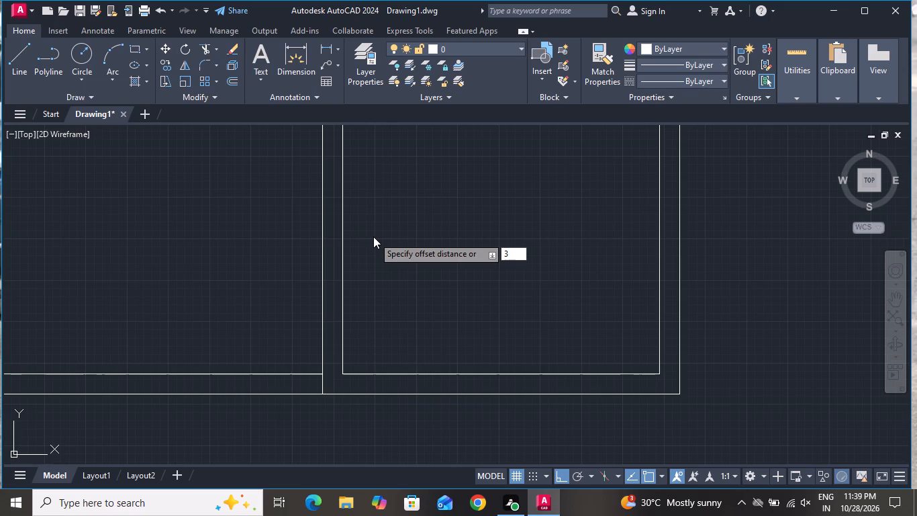
key("shift+quotedbl")
key("Return")
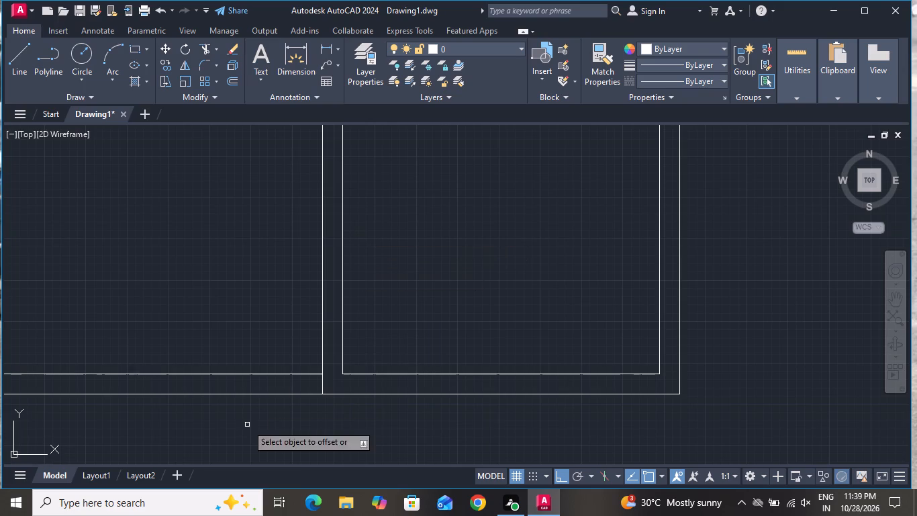
left_click(322, 382)
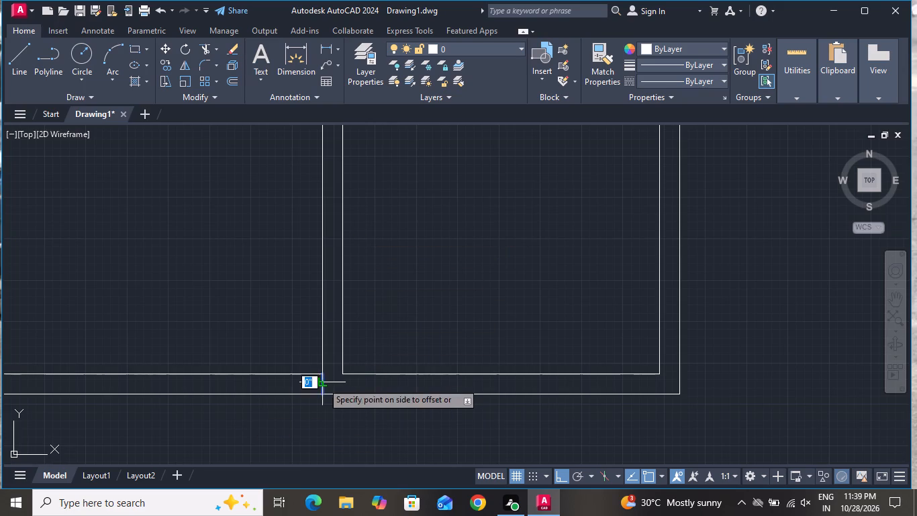
left_click(286, 386)
right_click(286, 387)
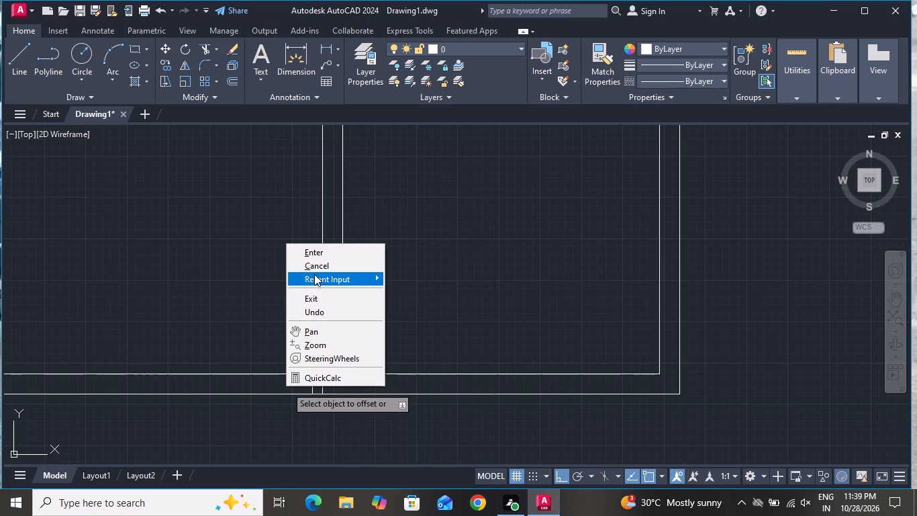
left_click(315, 266)
Offset the new jamb line 3' to the left to mark the other side of the bottom wall's door opening.
type("O 3'")
key("Return")
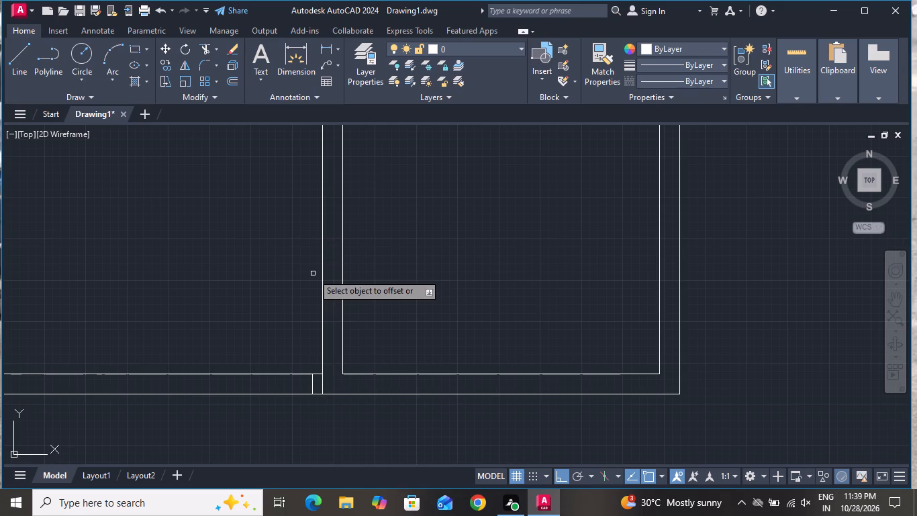
left_click(311, 382)
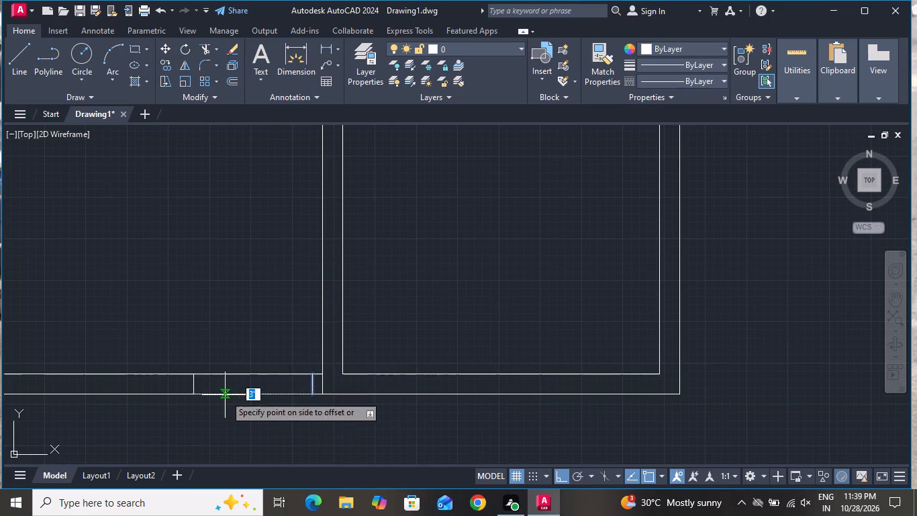
left_click(224, 395)
right_click(227, 409)
right_click(227, 410)
left_click(252, 286)
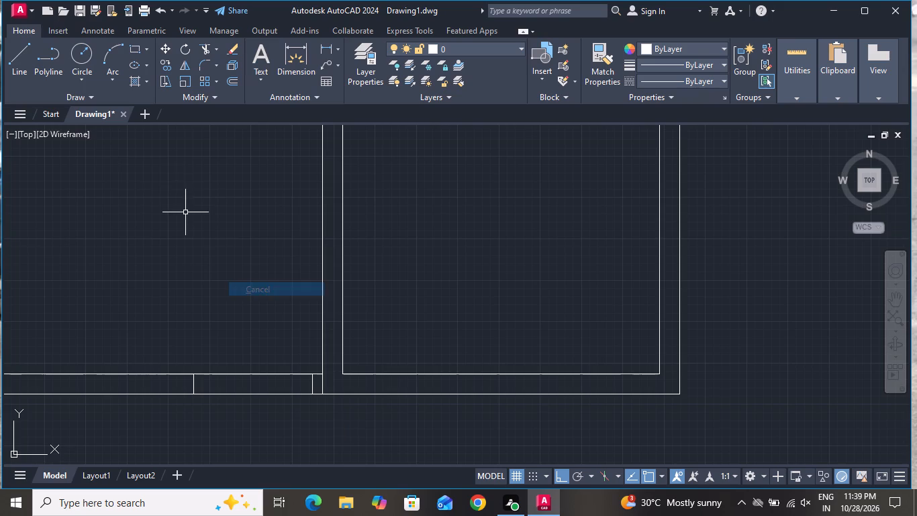
Draw a 3' vertical line upward from the midpoint of the door opening's right jamb for the leaf.
left_click(13, 54)
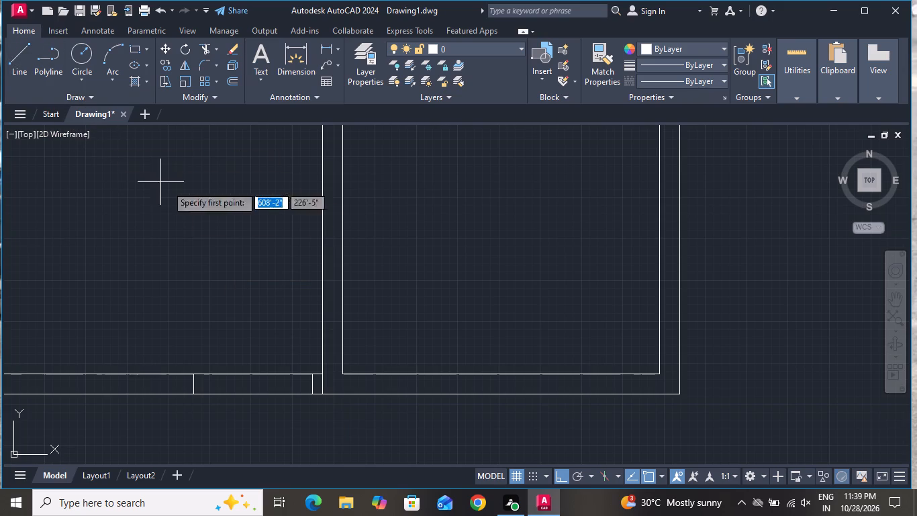
scroll(311, 375, "up", 2)
left_click(307, 401)
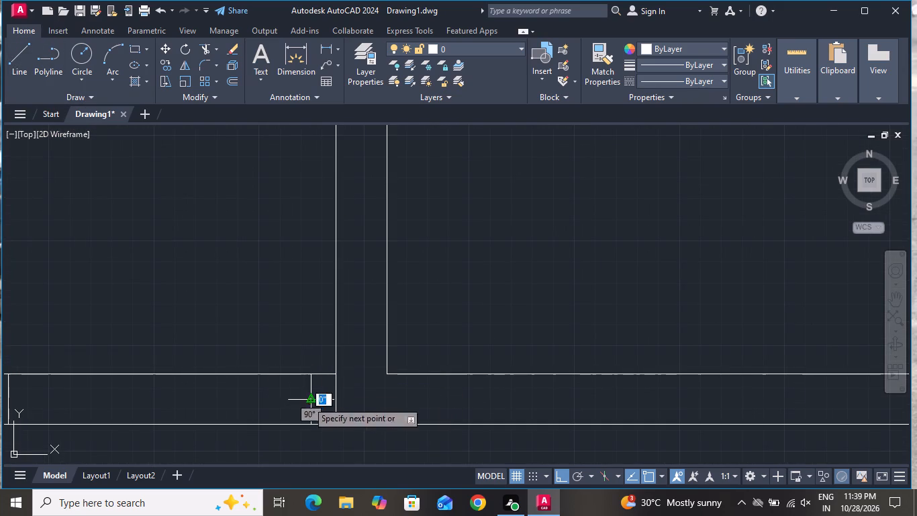
type("3'")
key("Return")
right_click(311, 203)
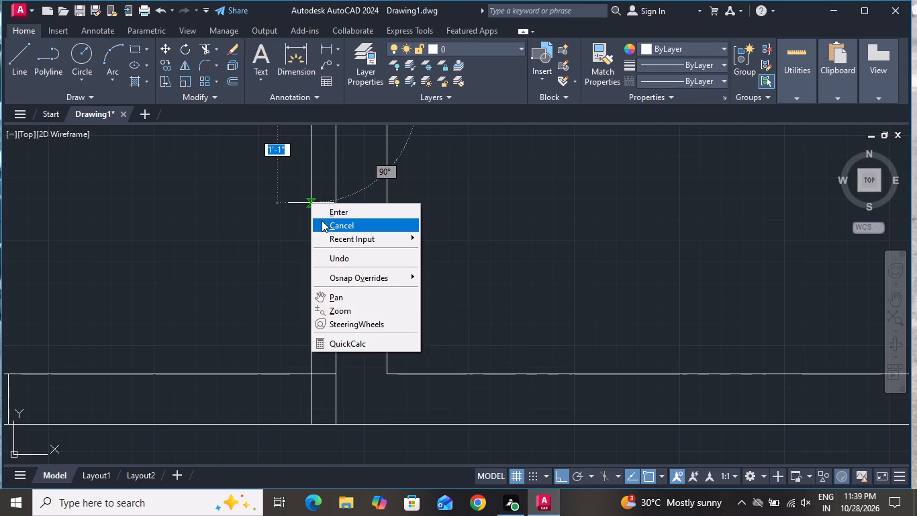
left_click(330, 228)
Offset the 3' leaf line 2" to the left, toward the door opening.
scroll(378, 271, "down", 2)
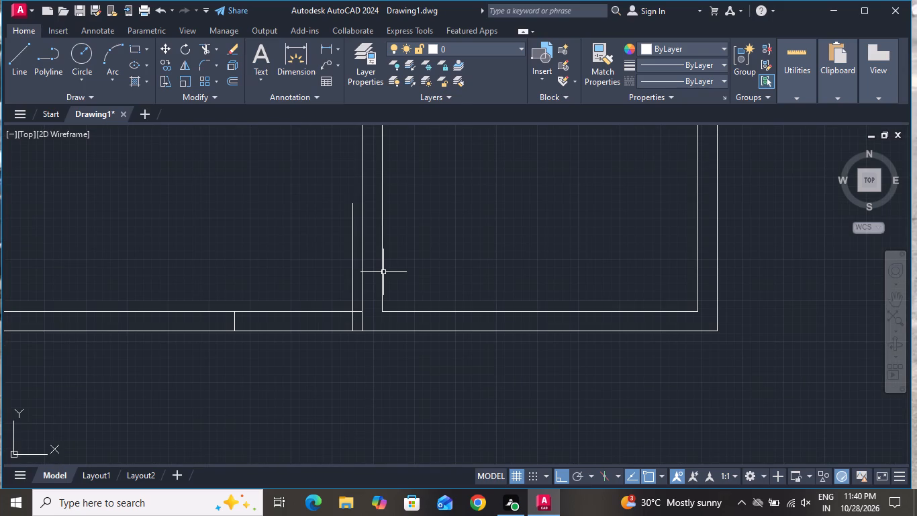
type("O")
key("space")
key("2")
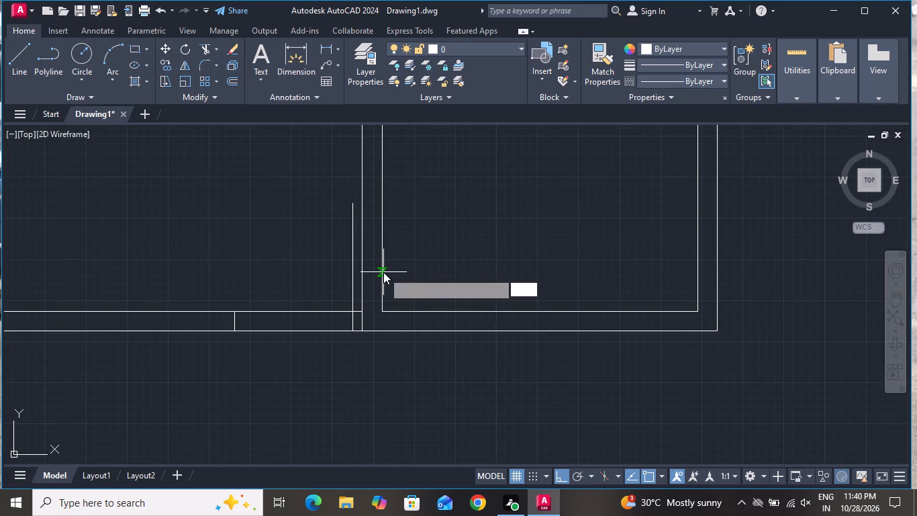
key("shift+quotedbl")
key("Return")
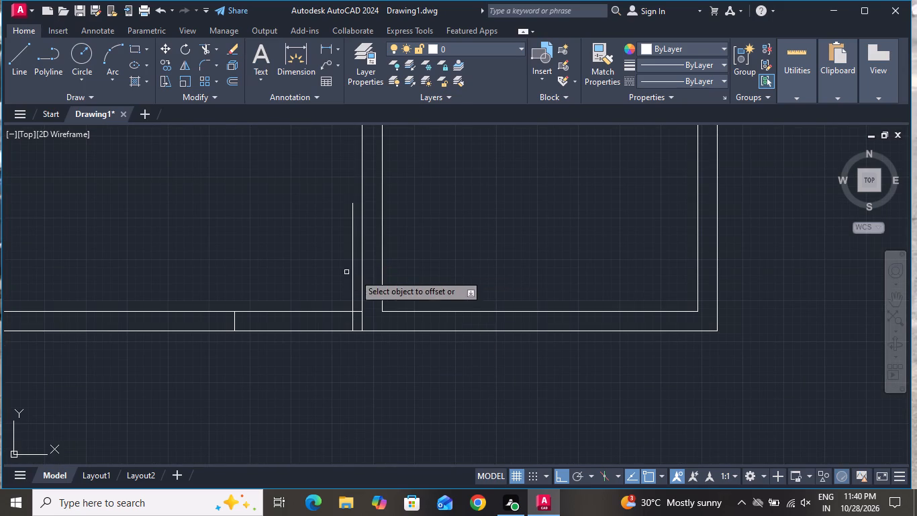
scroll(397, 234, "up", 2)
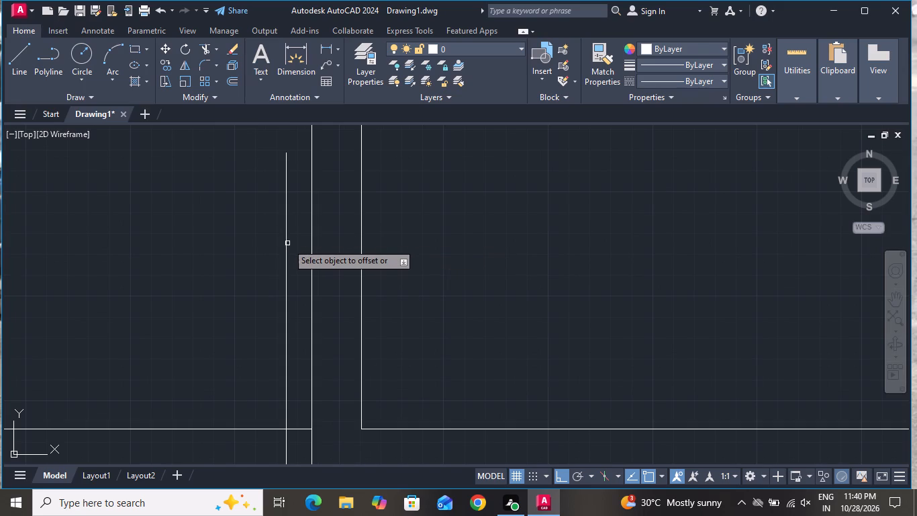
left_click(285, 247)
left_click(228, 259)
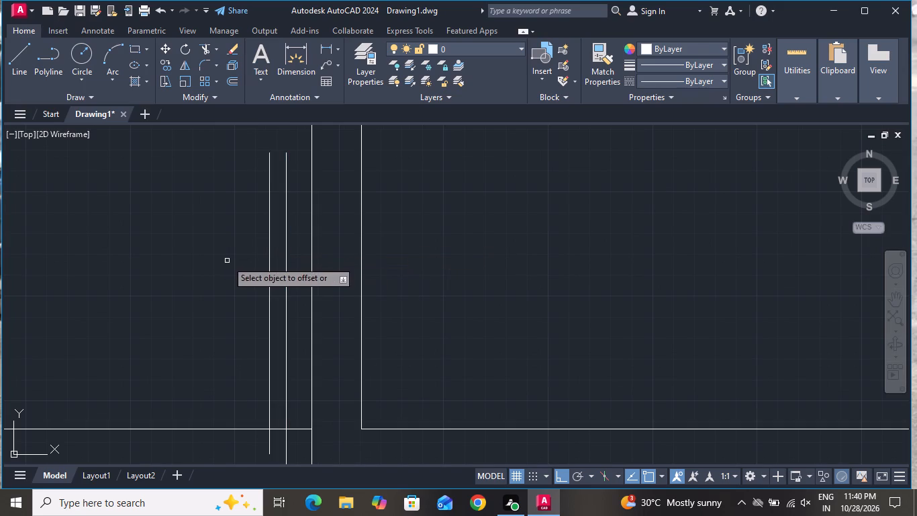
right_click(227, 260)
left_click(250, 284)
Draw the door's swing arc from the left jamb's midpoint through the leaf's upper left corner to its upper right corner.
type("A")
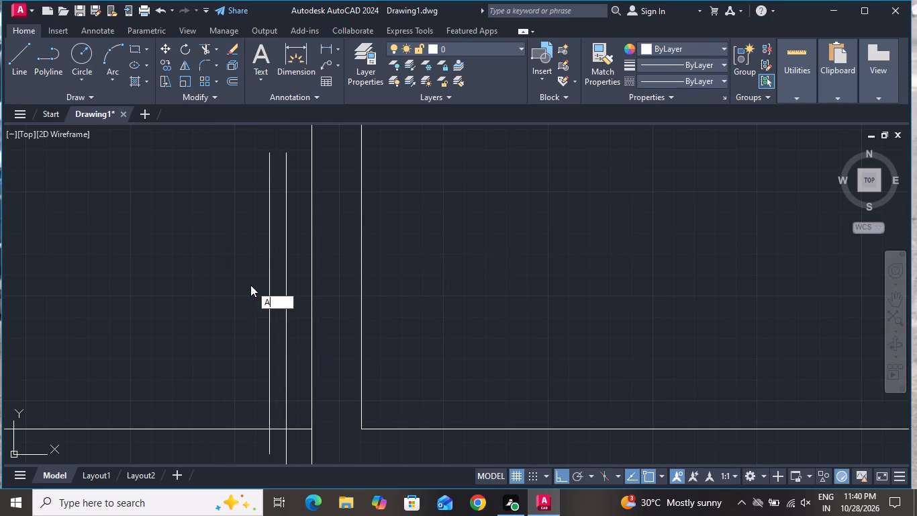
key("space")
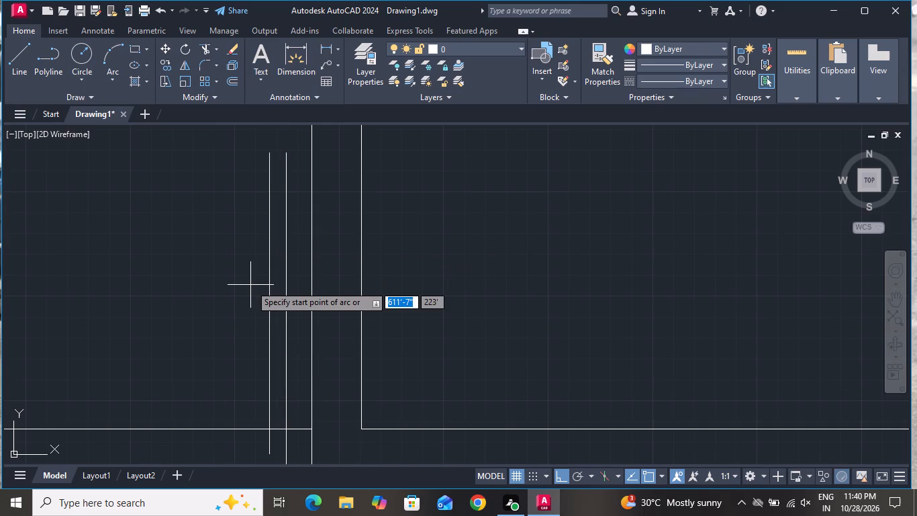
scroll(294, 271, "down", 2)
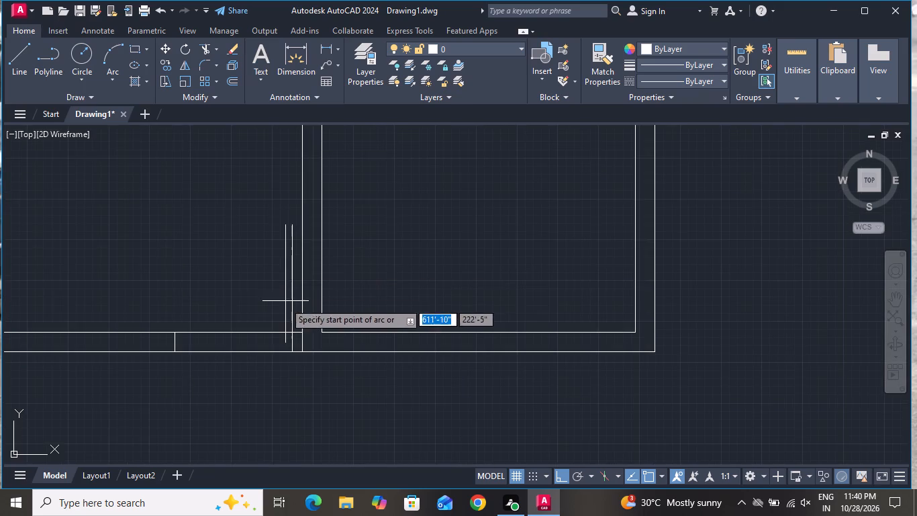
scroll(156, 339, "up", 2)
left_click(201, 348)
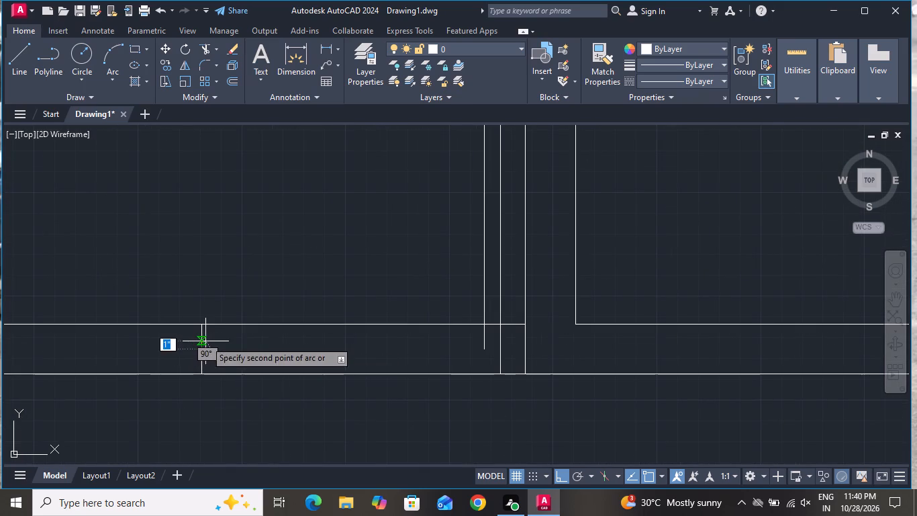
scroll(437, 48, "down", 2)
scroll(456, 191, "down", 2)
scroll(465, 147, "up", 3)
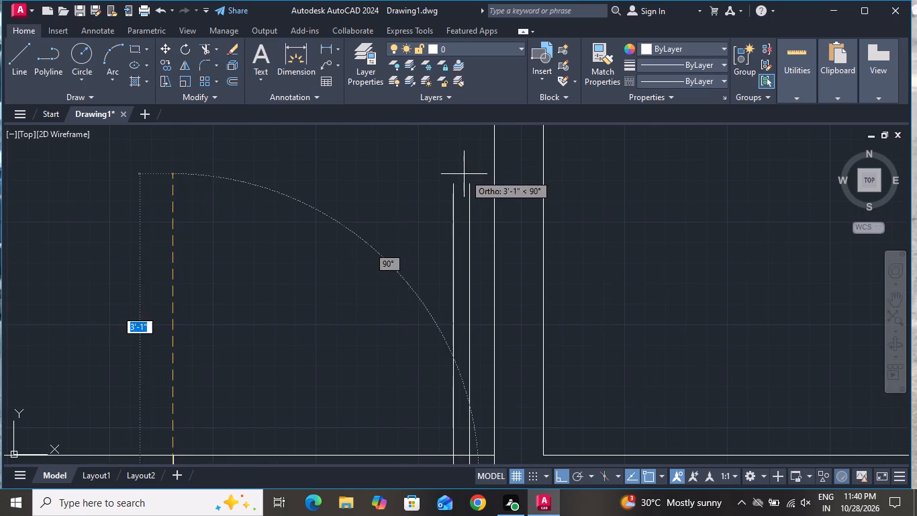
left_click(454, 183)
left_click(467, 184)
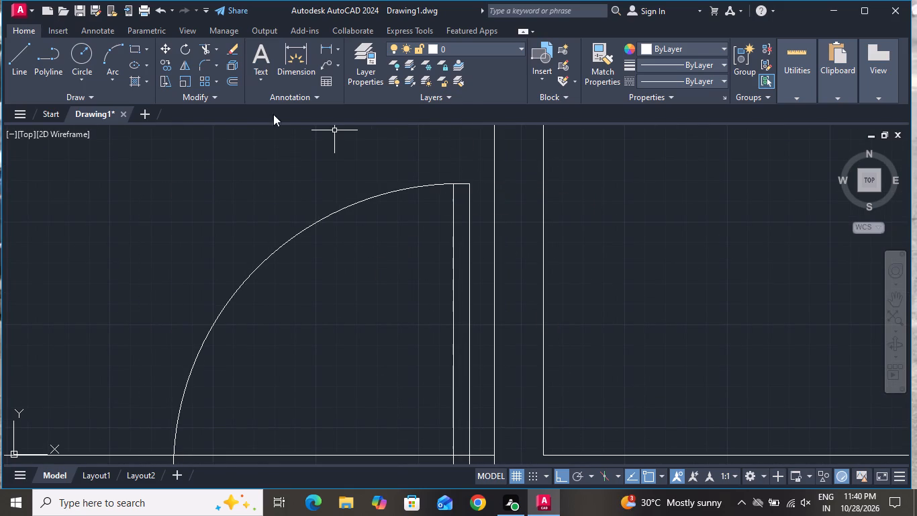
Draw a 2" horizontal line closing the leaf's hinge end, from the left leaf line's lower end to the right jamb line.
left_click(9, 53)
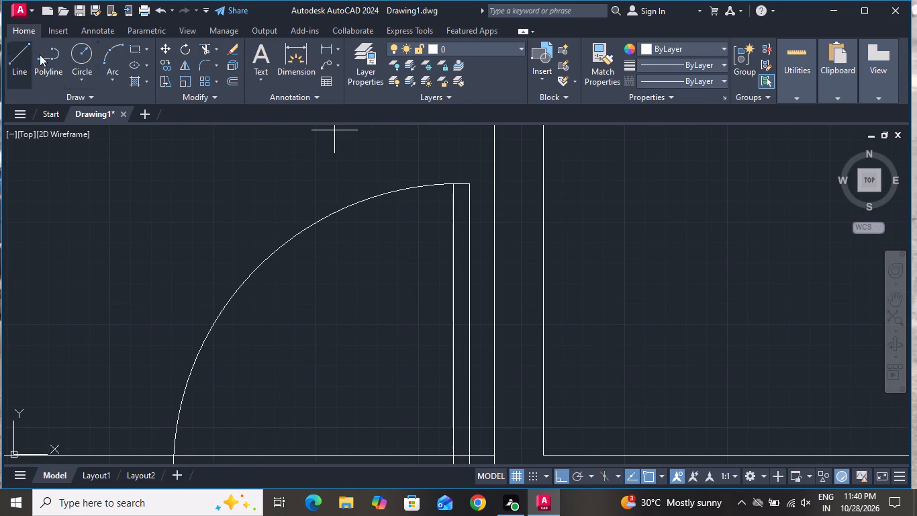
scroll(309, 112, "down", 3)
scroll(412, 332, "down", 3)
scroll(416, 363, "up", 3)
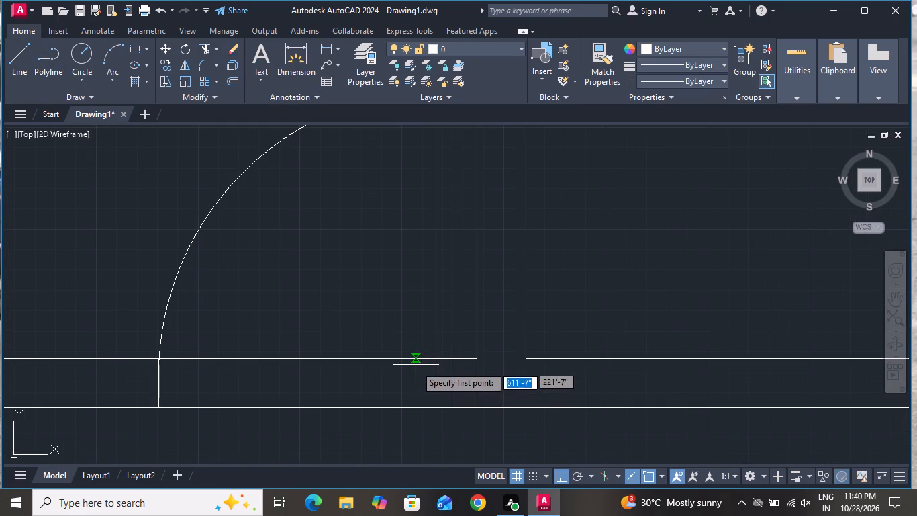
left_click(438, 380)
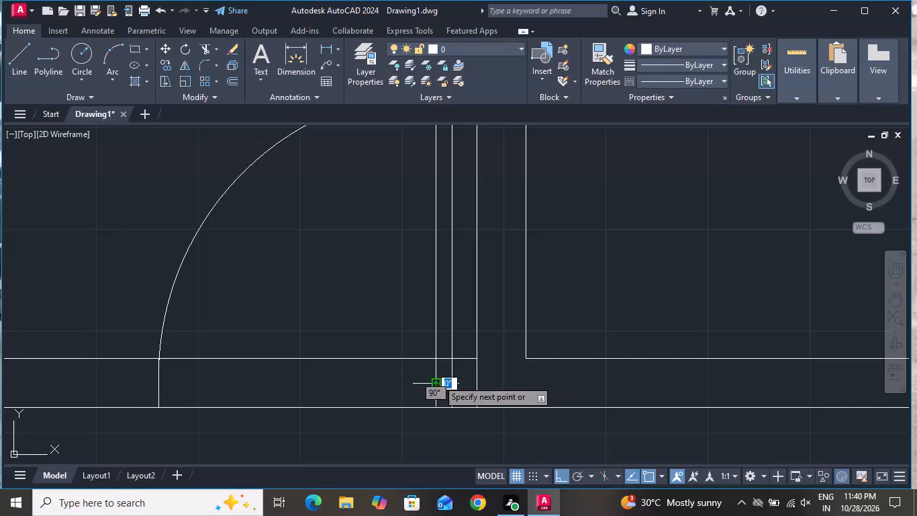
left_click(452, 382)
right_click(453, 382)
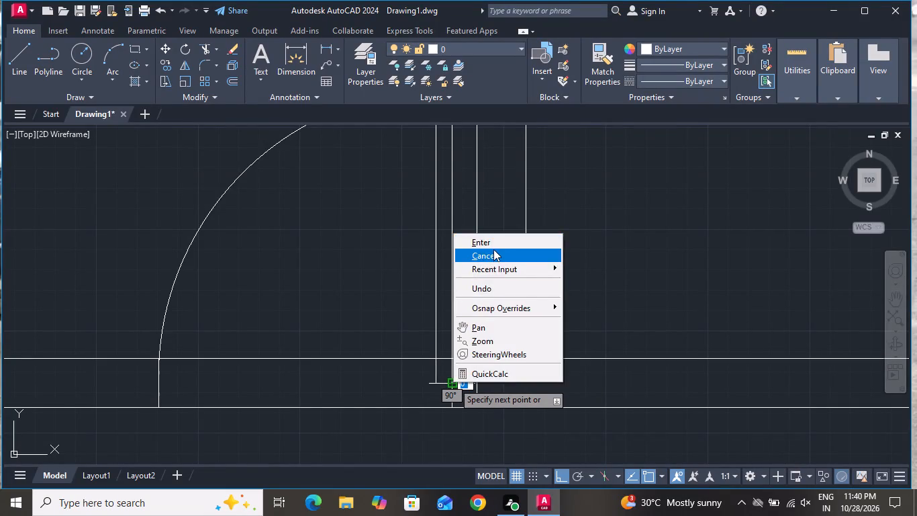
left_click(493, 252)
Trim the right line piece at the leaf's hinge end and both bottom exterior wall lines across the door opening.
left_click(211, 47)
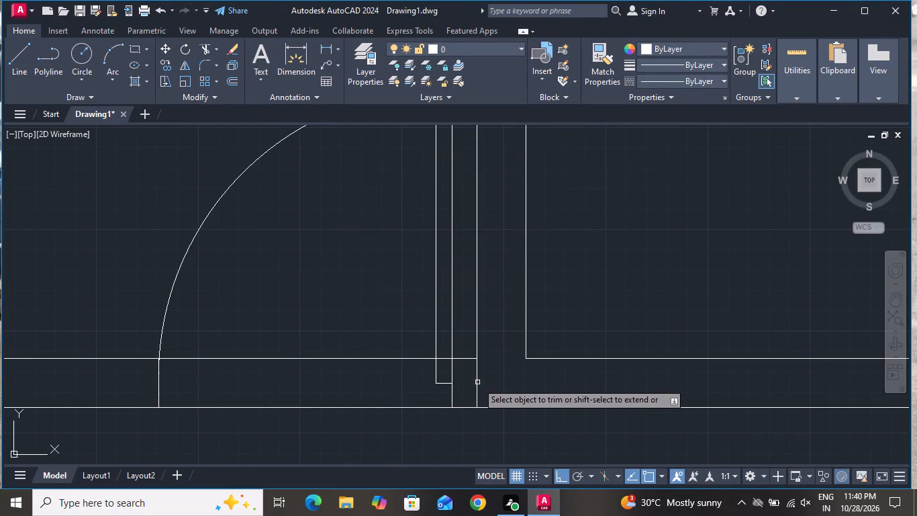
scroll(475, 381, "up", 2)
left_click(438, 347)
left_click(403, 348)
scroll(484, 358, "down", 4)
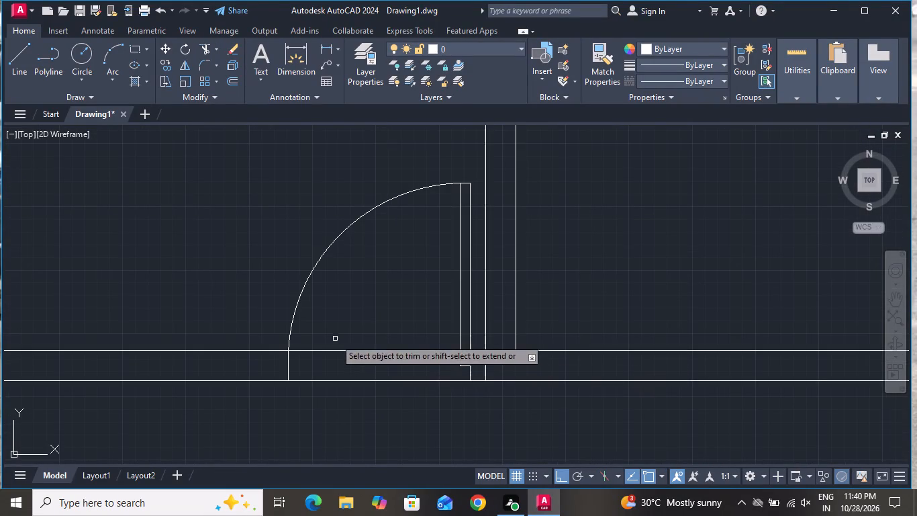
left_click(335, 338)
left_click(311, 394)
right_click(325, 356)
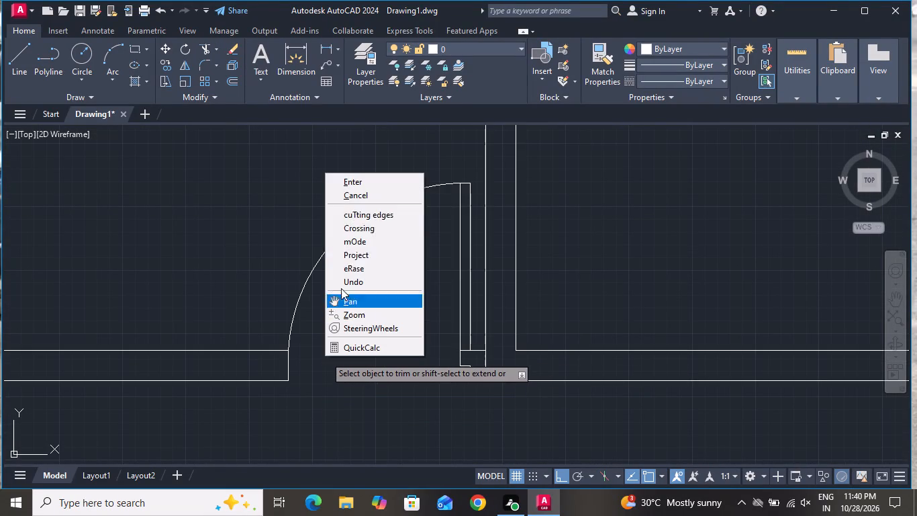
left_click(359, 193)
Draw a rectangle about 7" wide across the bottom exterior wall's thickness, starting at the partition's left line beside the door.
scroll(387, 235, "down", 2)
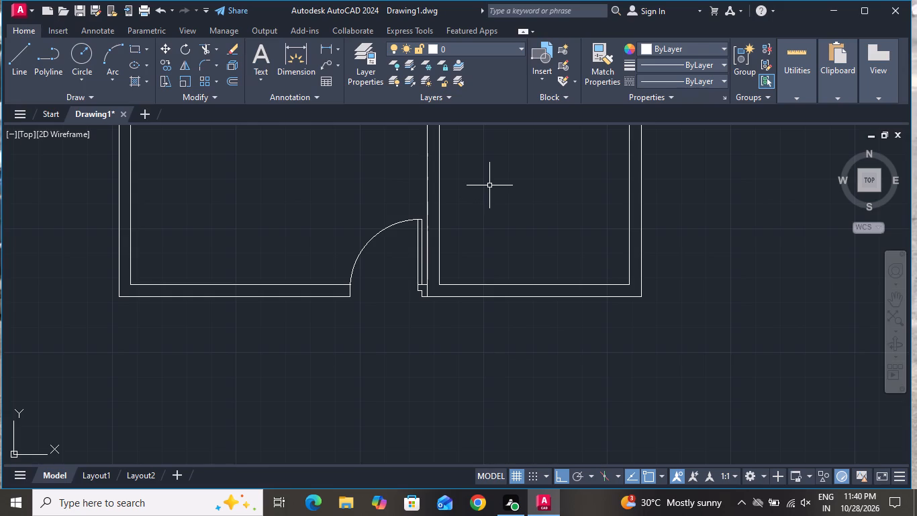
scroll(489, 185, "down", 6)
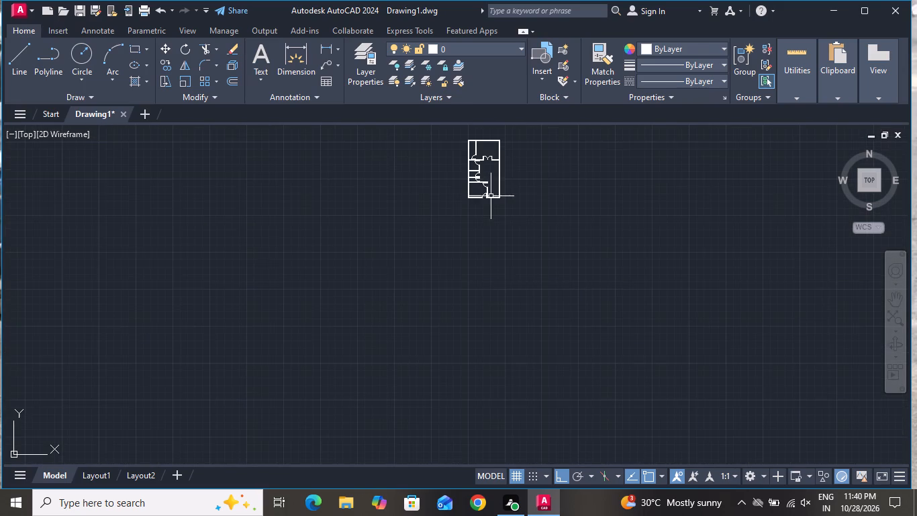
scroll(498, 152, "up", 3)
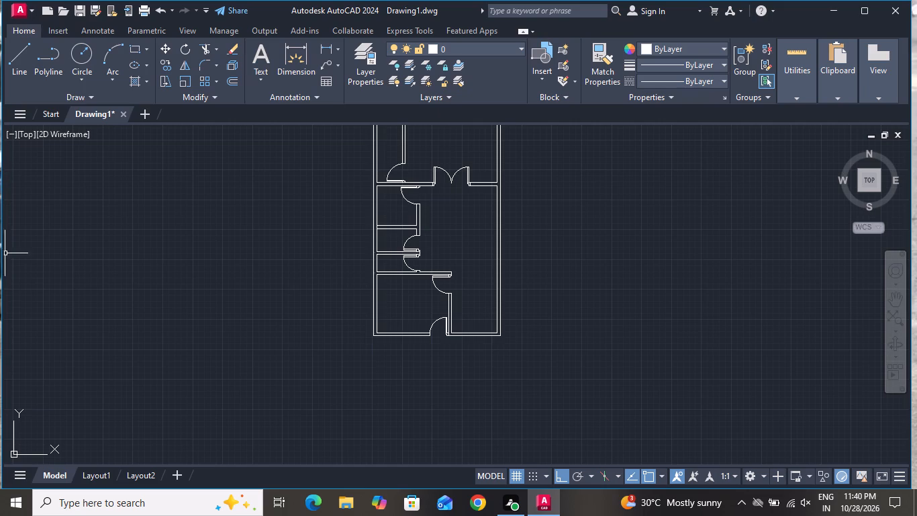
scroll(414, 292, "up", 2)
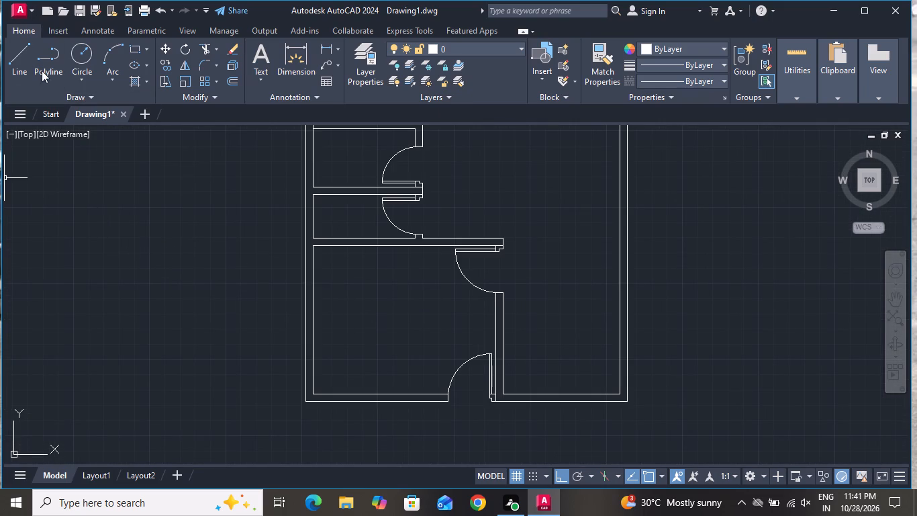
left_click(134, 48)
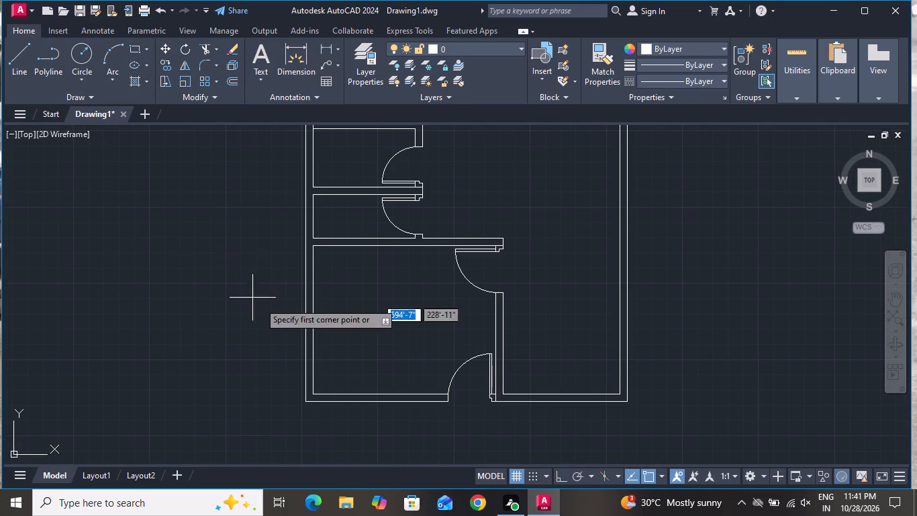
scroll(439, 353, "up", 2)
scroll(512, 339, "down", 3)
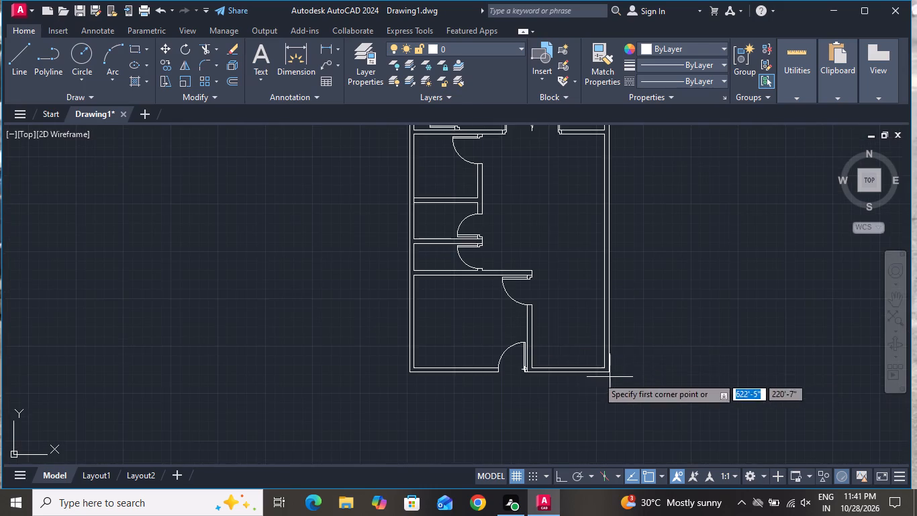
scroll(567, 379, "up", 4)
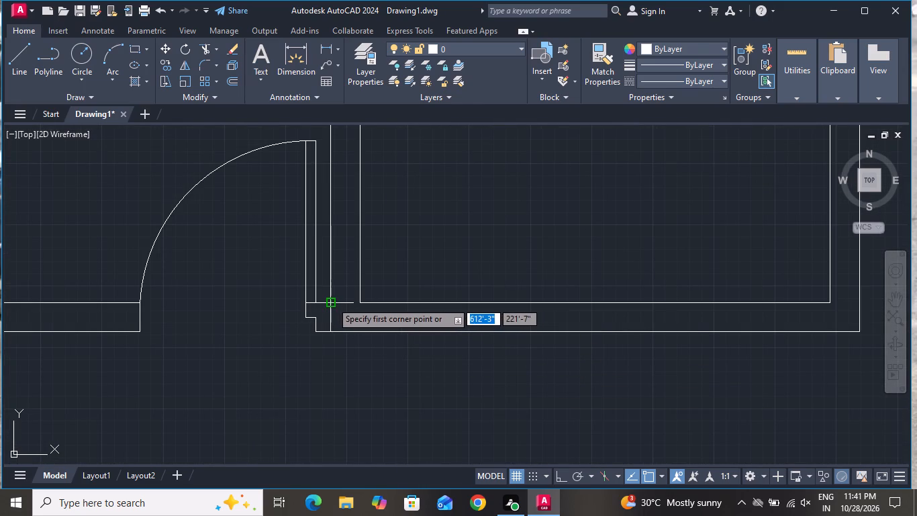
left_click(332, 302)
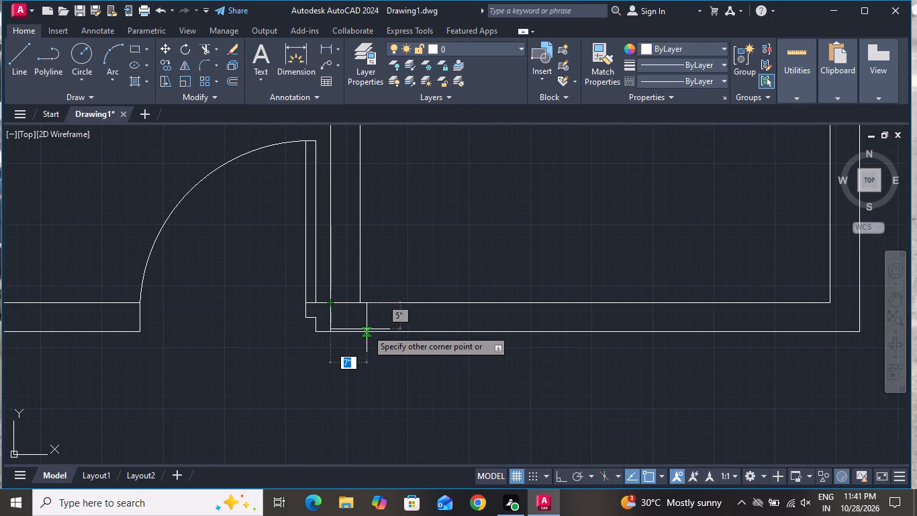
left_click(363, 332)
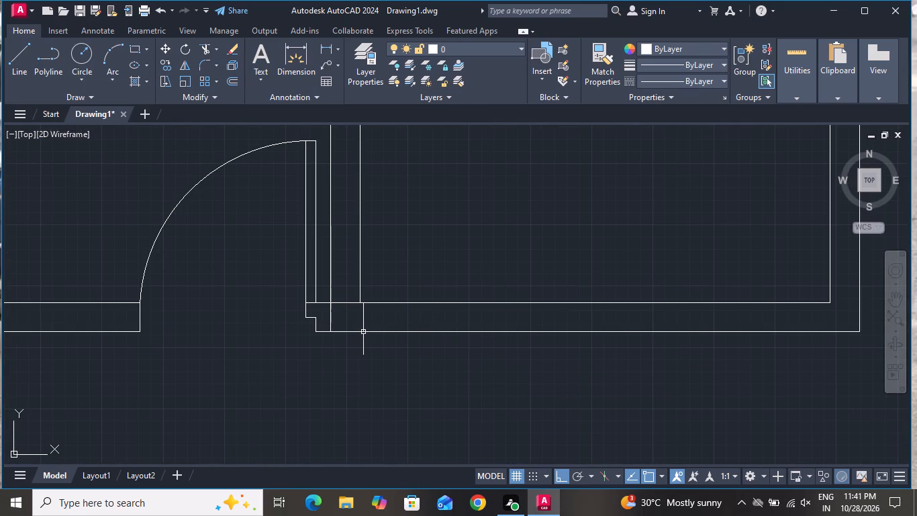
Copy the small wall rectangle about 8'5" to the right, into the plan's bottom right wall corner.
scroll(380, 337, "down", 2)
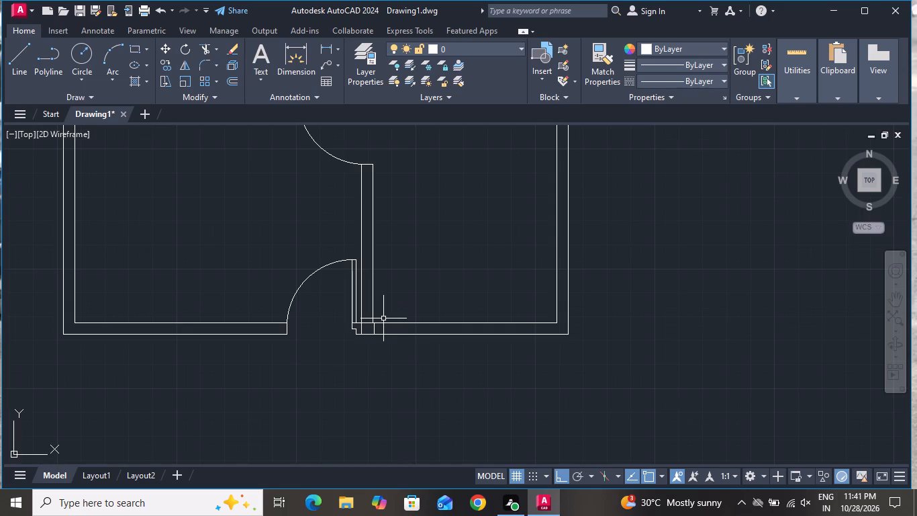
scroll(332, 331, "up", 2)
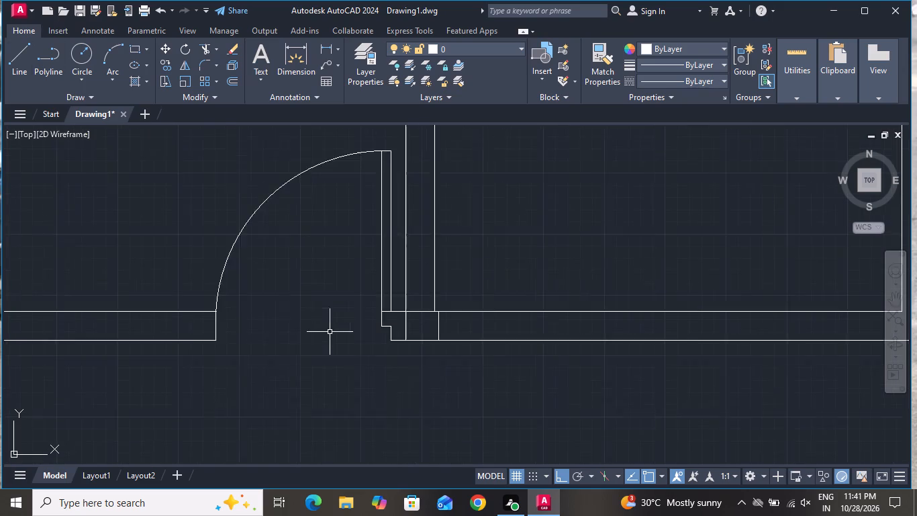
scroll(330, 332, "up", 1)
left_click(499, 317)
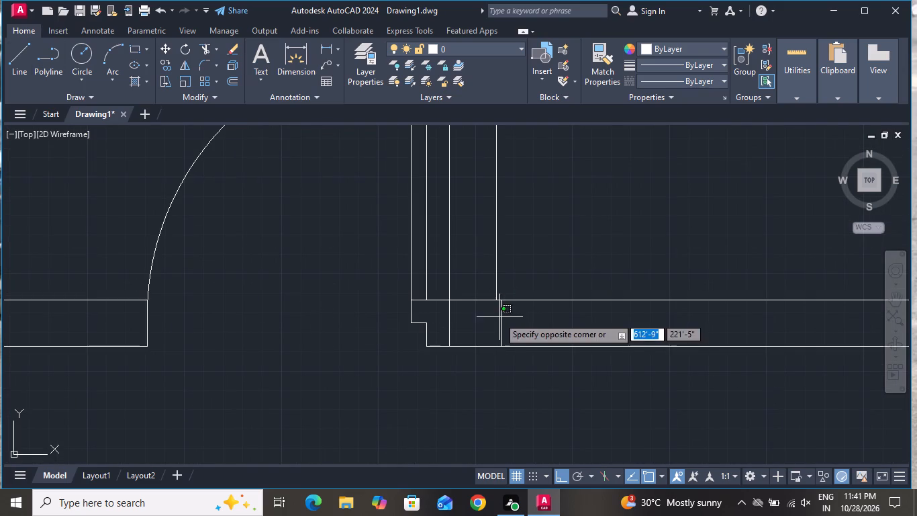
left_click(489, 319)
left_click(520, 308)
left_click(483, 327)
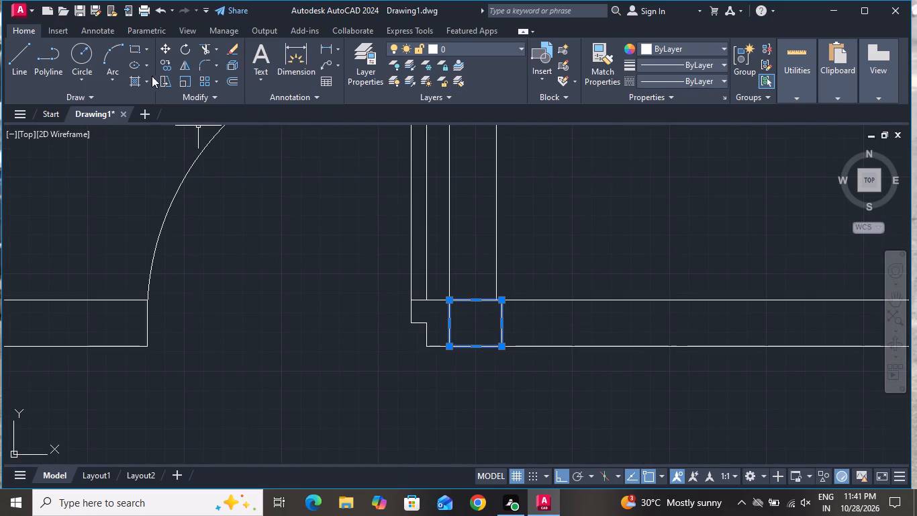
left_click(166, 64)
left_click(447, 341)
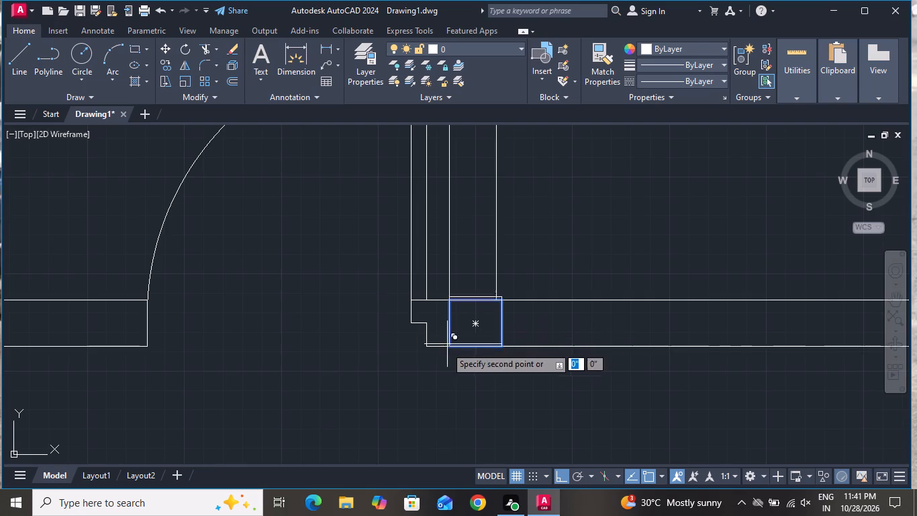
scroll(197, 417, "down", 4)
scroll(356, 406, "up", 4)
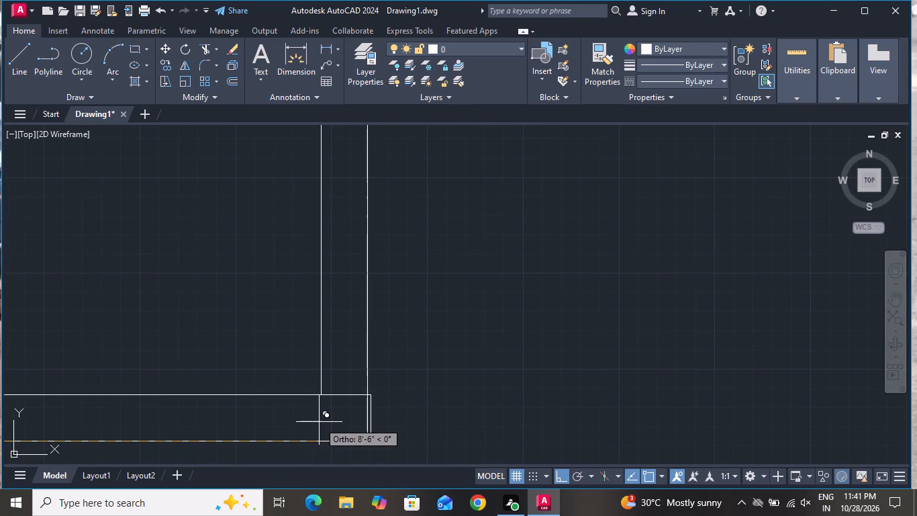
left_click(316, 422)
right_click(315, 412)
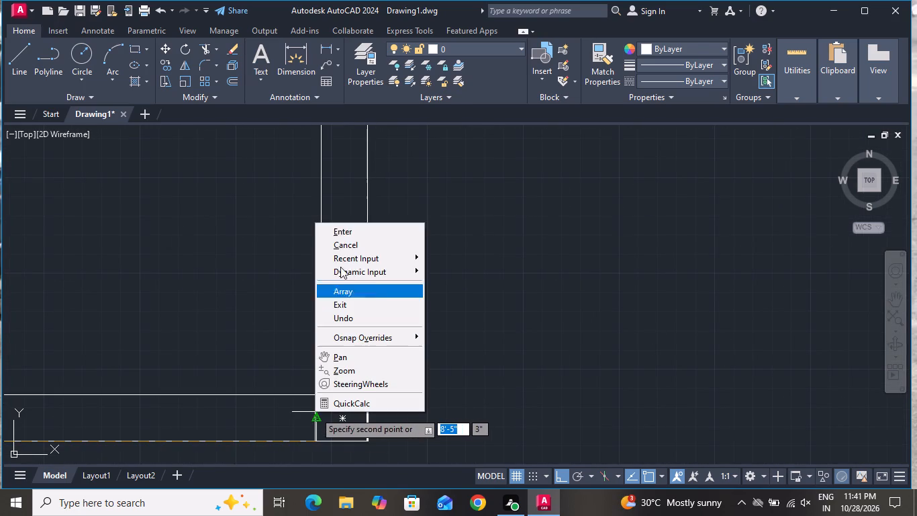
left_click(351, 241)
scroll(484, 276, "down", 2)
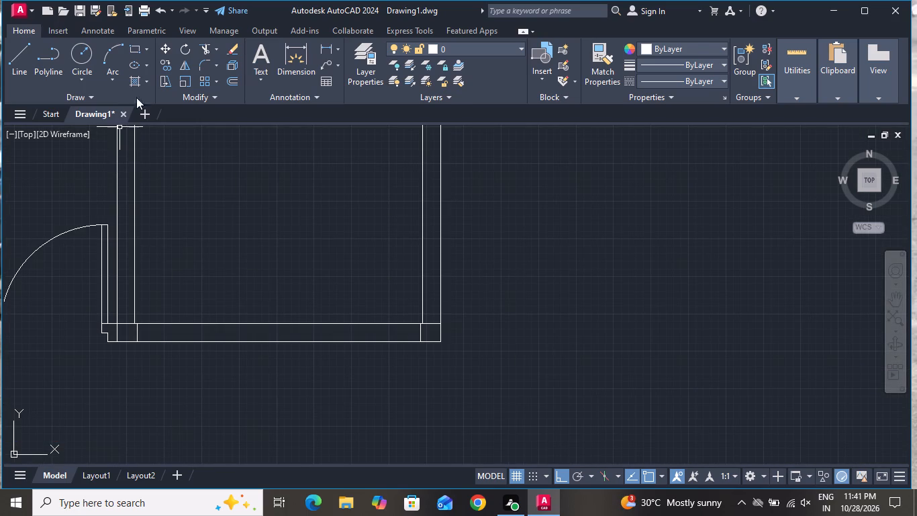
Trim the bottom wall's inner line between the two small rectangles.
left_click(207, 51)
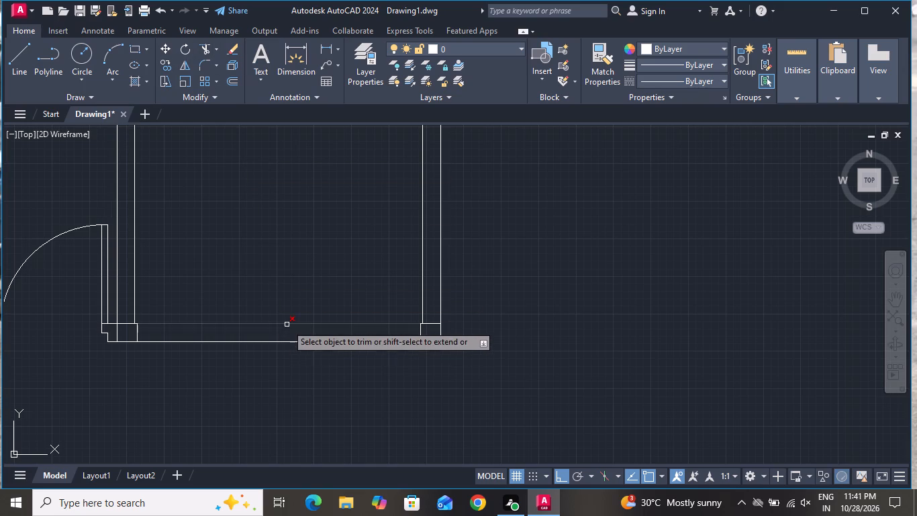
left_click(288, 322)
right_click(275, 268)
left_click(297, 288)
Load the ACAD_ISO02W100 ISO dash linetype and make it current.
scroll(323, 341, "down", 3)
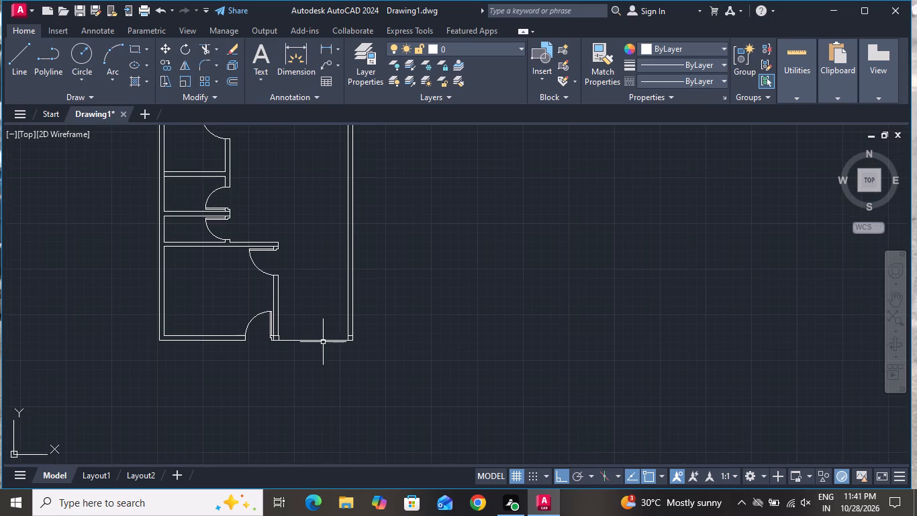
left_click(683, 73)
left_click(612, 189)
left_click(688, 81)
left_click(693, 138)
left_click(670, 83)
left_click(674, 139)
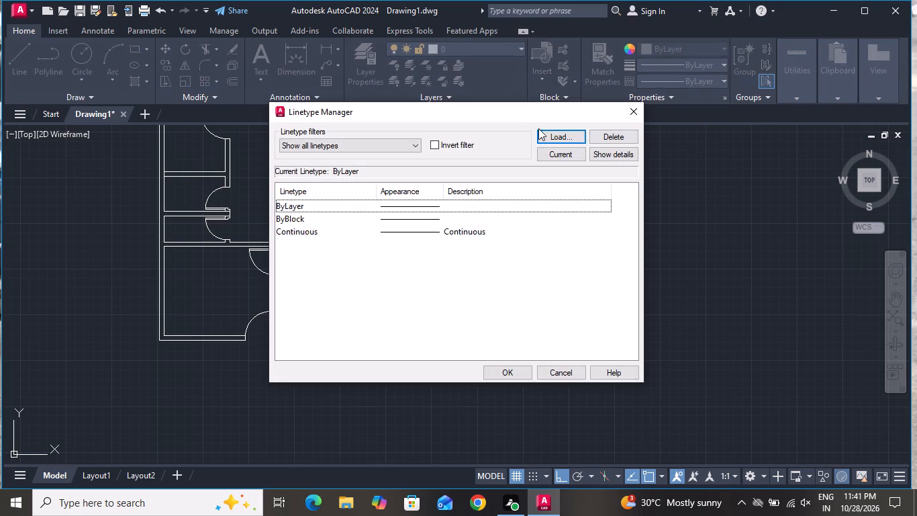
left_click(557, 130)
left_click(532, 228)
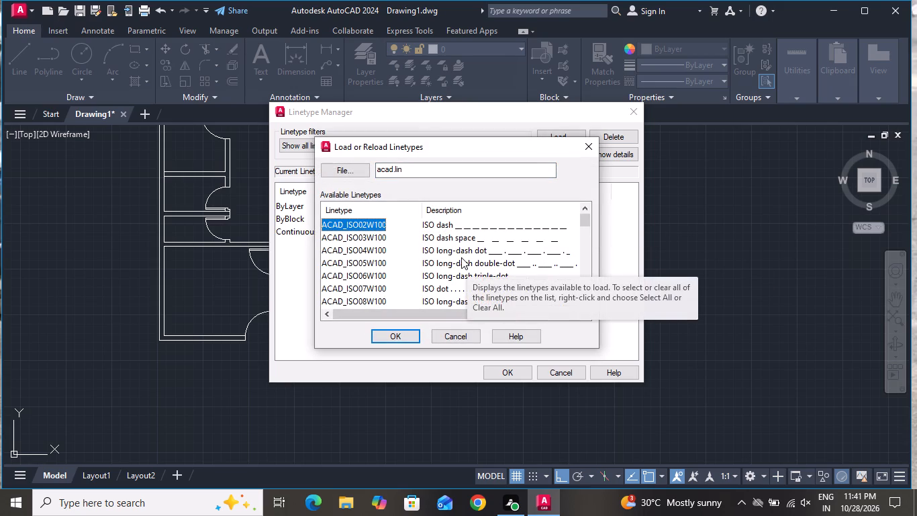
left_click(390, 338)
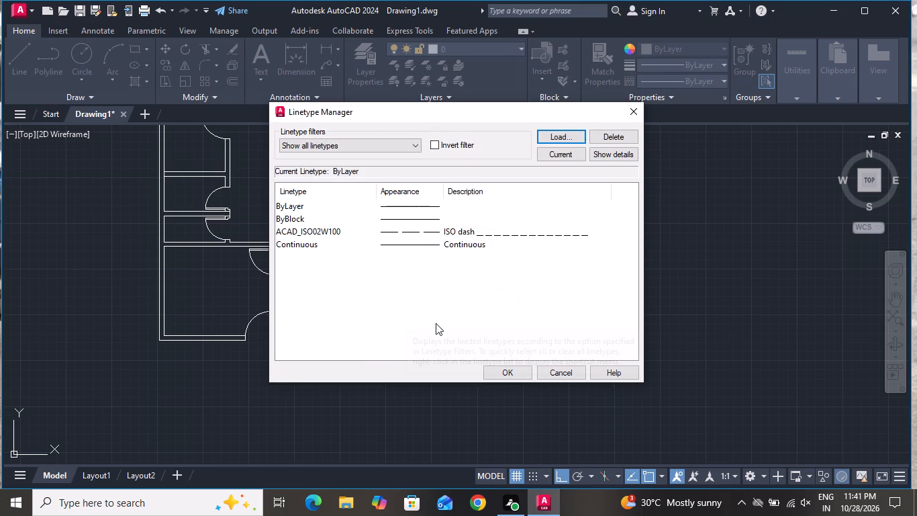
left_click(518, 370)
left_click(681, 75)
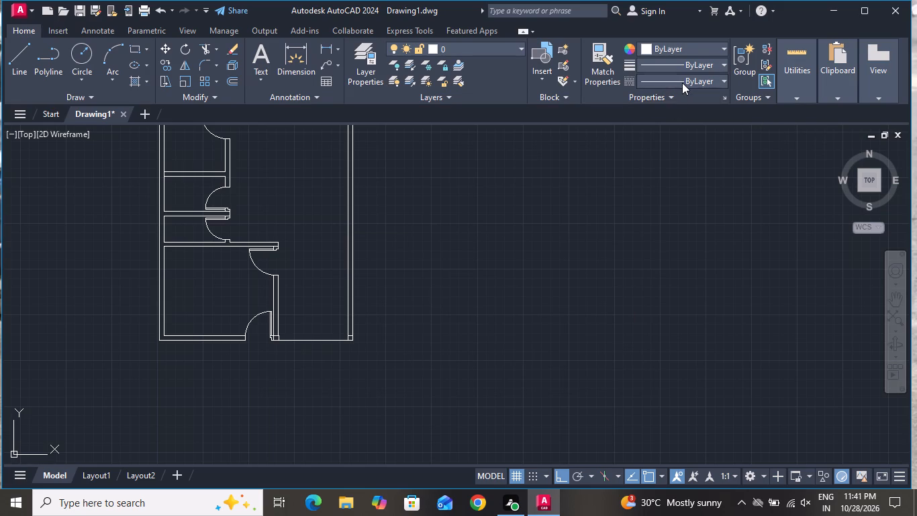
left_click(684, 130)
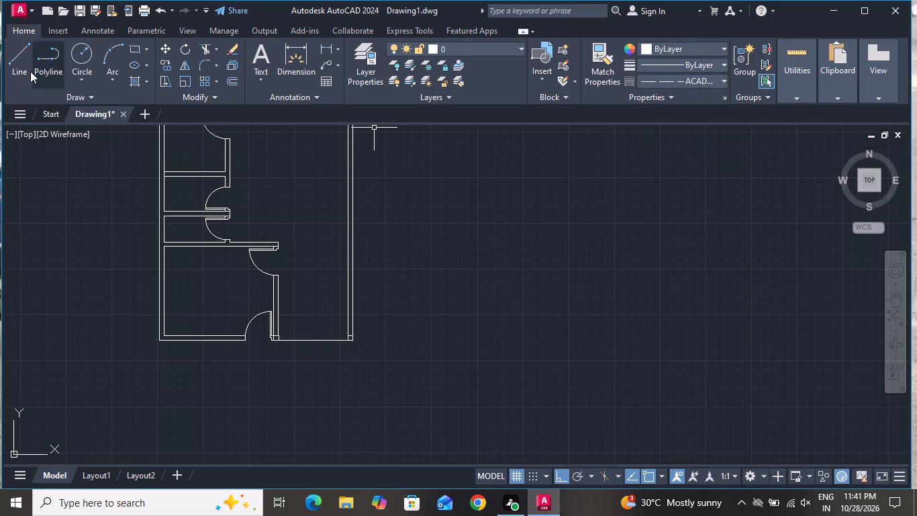
Draw a dashed horizontal line between the facing upper corners of the two small wall rectangles.
left_click(13, 48)
scroll(272, 325, "up", 3)
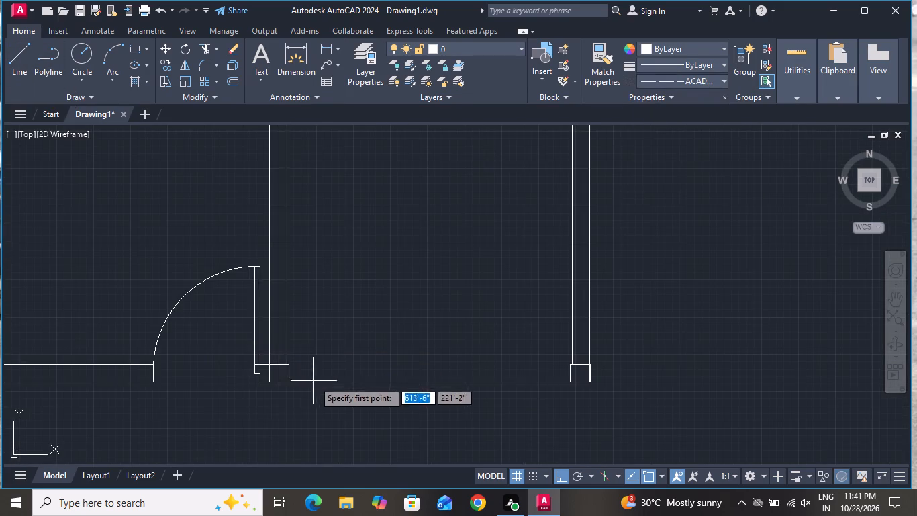
scroll(317, 387, "up", 2)
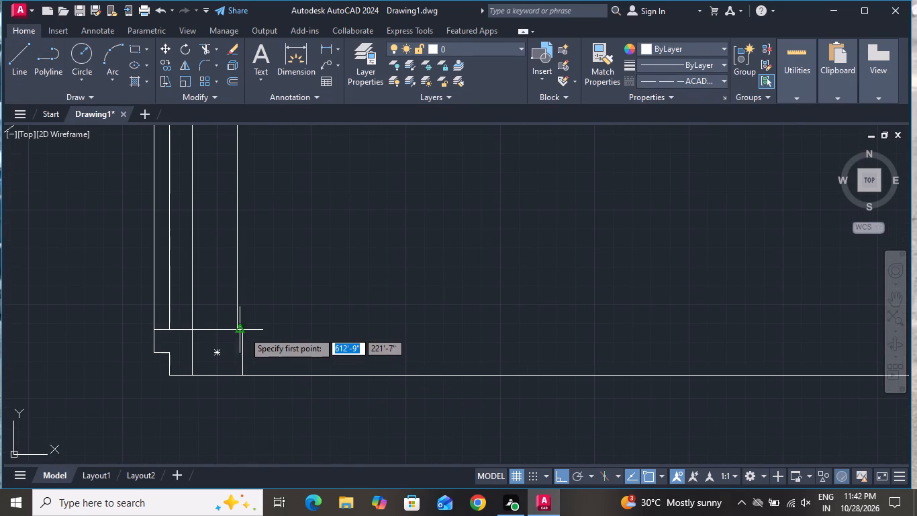
left_click(246, 330)
scroll(63, 365, "down", 3)
scroll(303, 340, "up", 3)
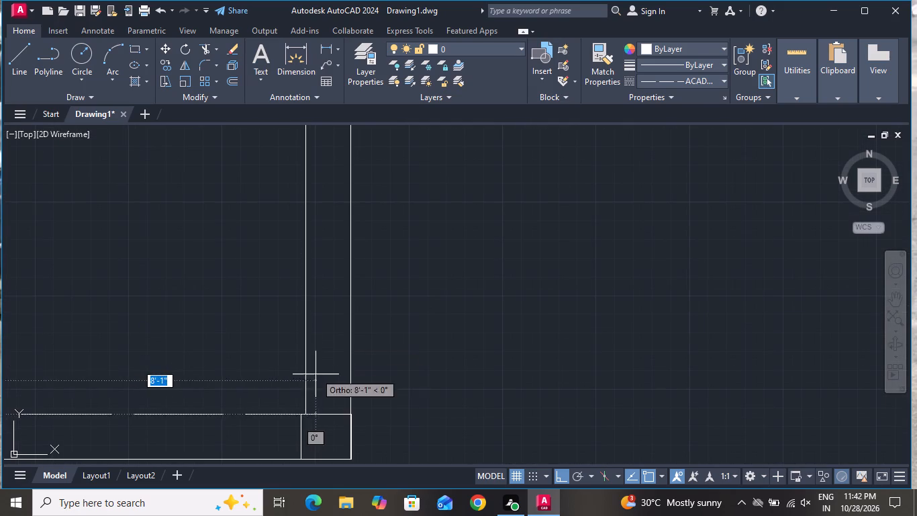
left_click(299, 413)
right_click(301, 411)
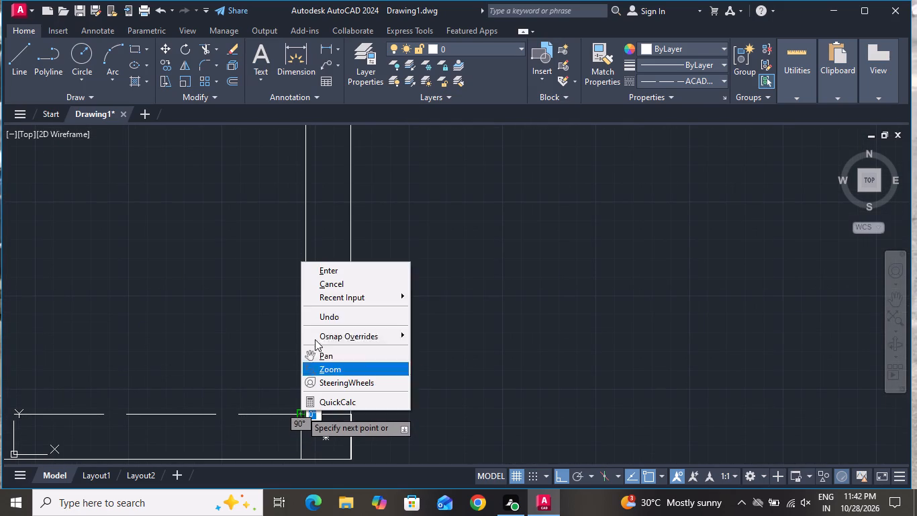
left_click(330, 285)
scroll(381, 343, "down", 4)
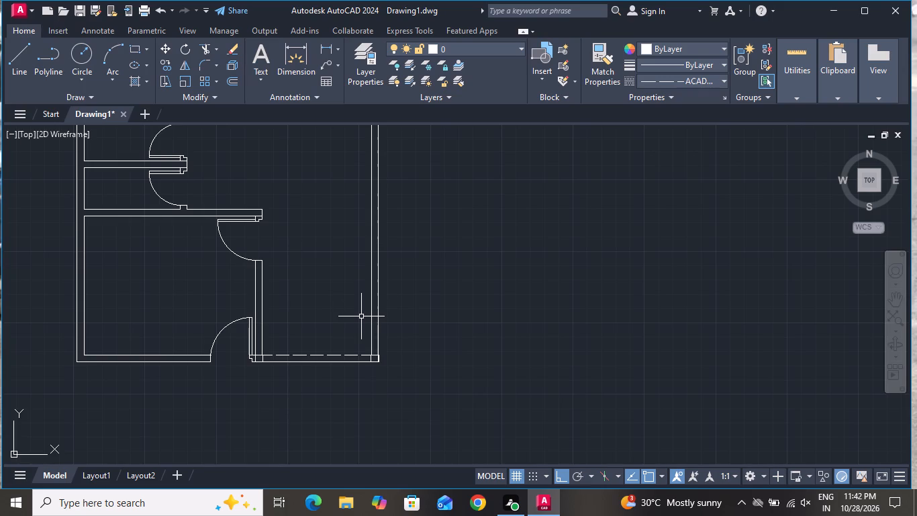
Offset the dashed line 3' upward into the room.
type("O 3'")
key("Return")
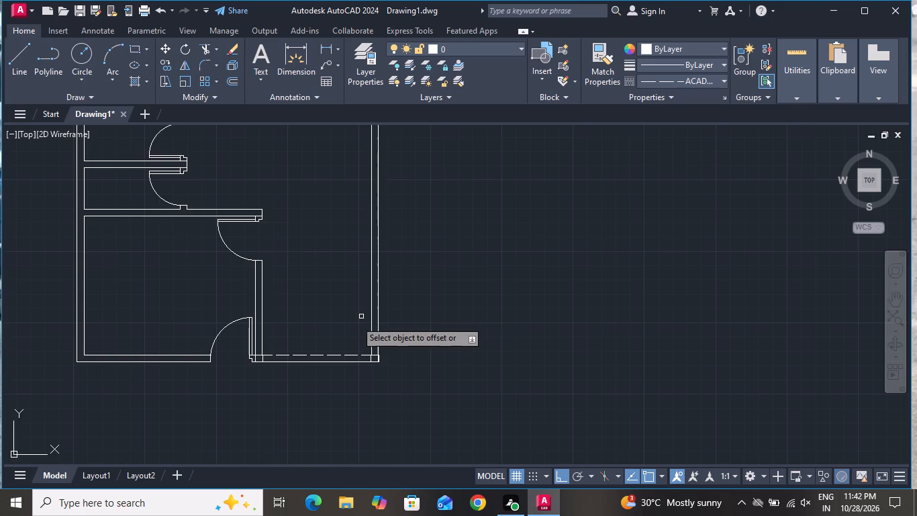
scroll(296, 363, "up", 2)
left_click(315, 347)
left_click(316, 273)
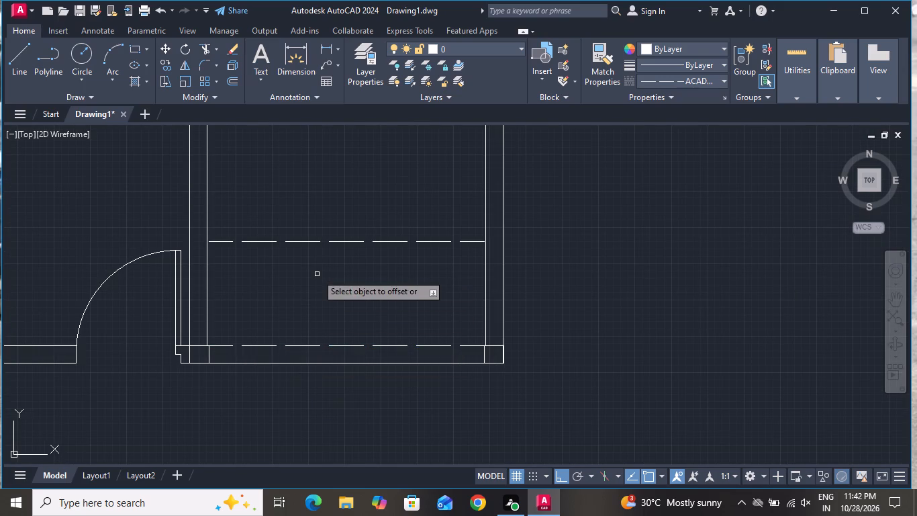
right_click(317, 274)
left_click(340, 292)
Change the linetype of the offset dashed line inside the room to ByLayer.
left_click(366, 239)
left_click(342, 266)
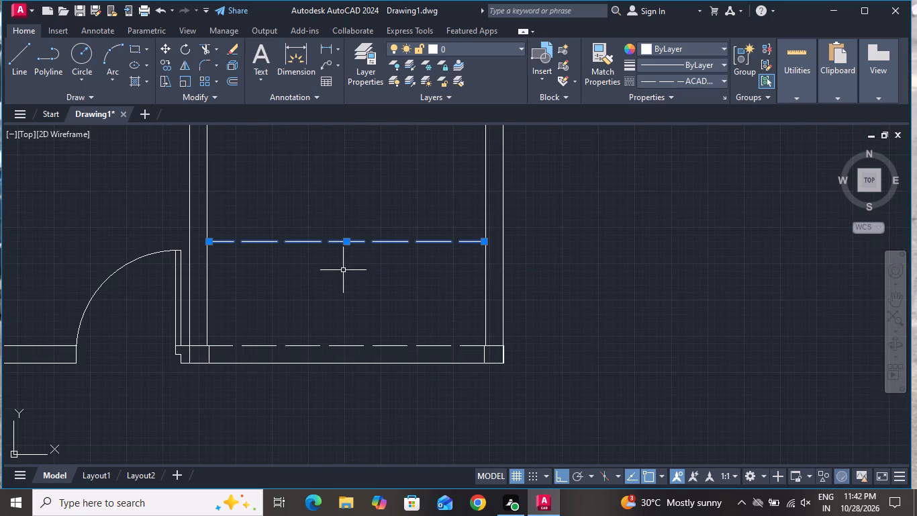
left_click(717, 79)
left_click(671, 98)
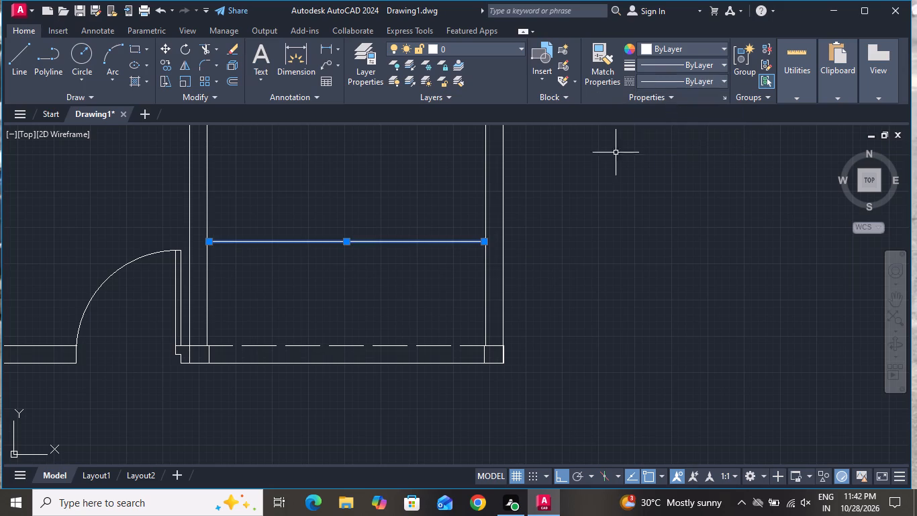
Offset the solid horizontal line 10" upward three times in succession to start the row of stair treads.
type("O")
key("space")
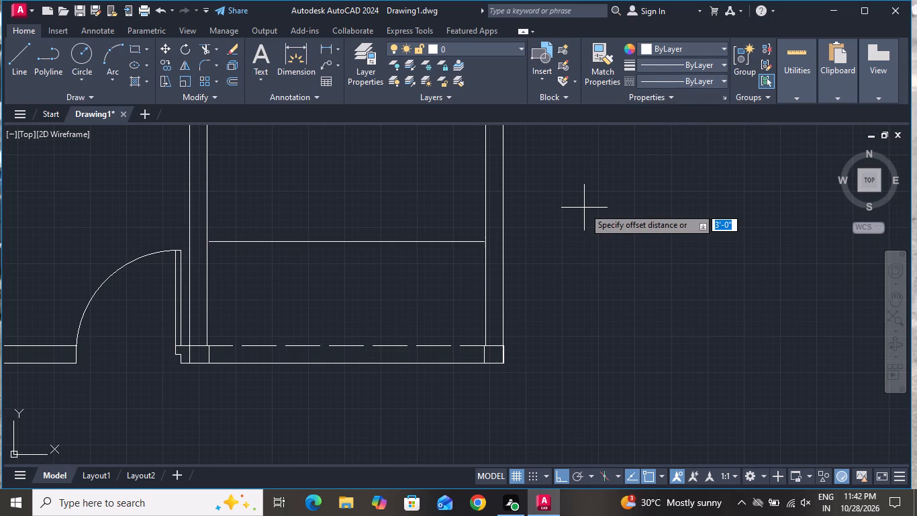
type("10")
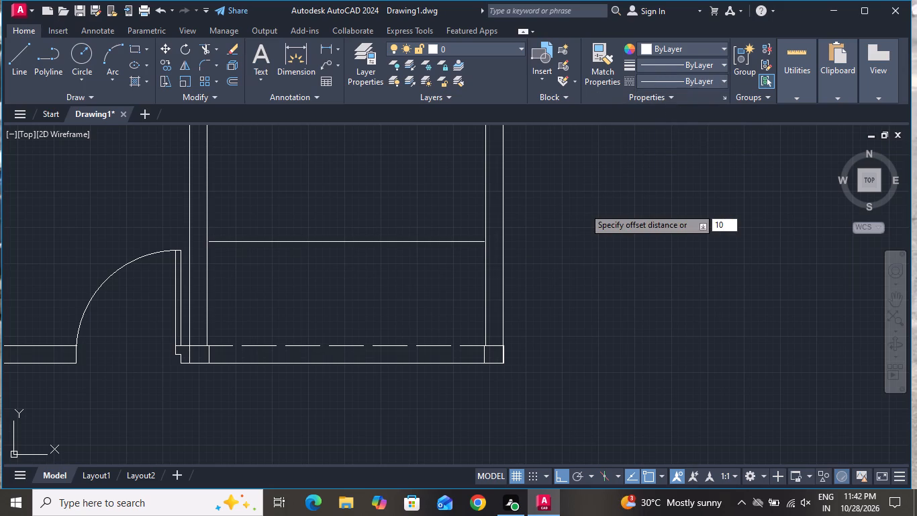
key("shift+quotedbl")
key("Return")
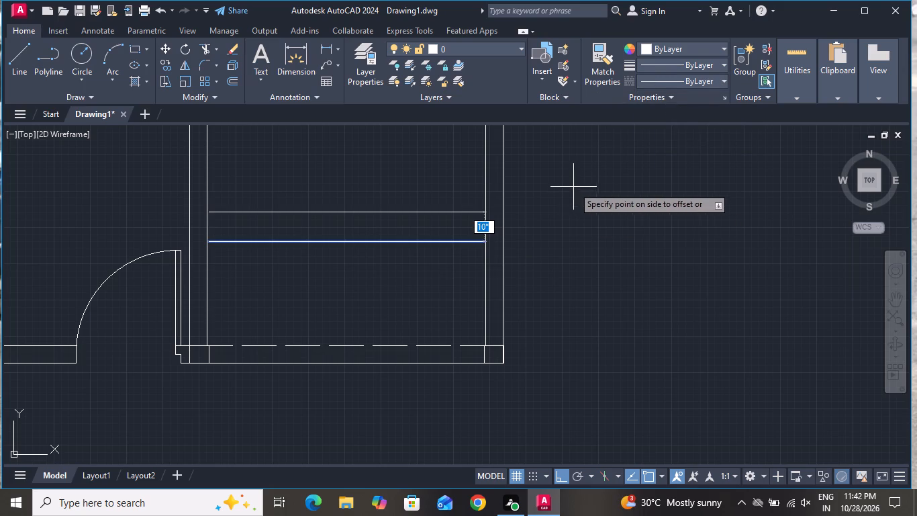
left_click(573, 187)
left_click(452, 211)
left_click(447, 175)
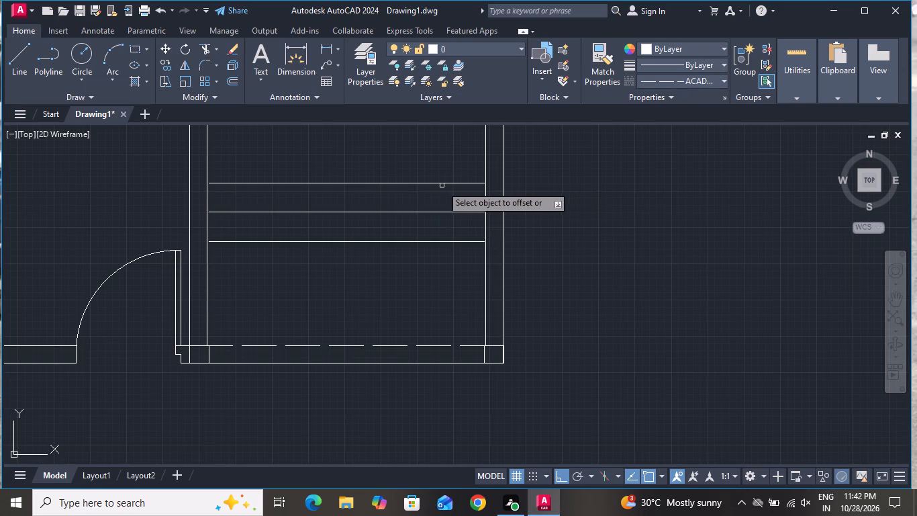
left_click(439, 183)
left_click(436, 155)
Continue the 10" offsets upward from the topmost tread line to add four more treads.
scroll(453, 252, "down", 4)
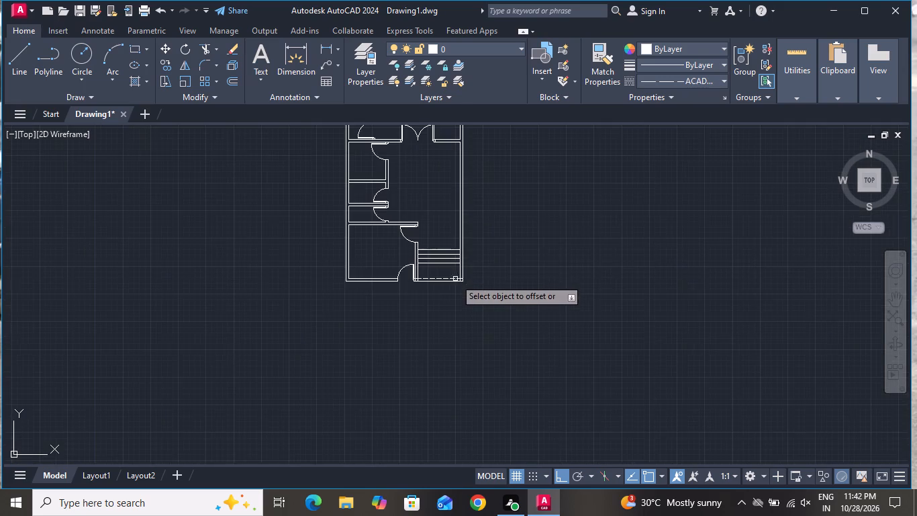
scroll(445, 240, "up", 2)
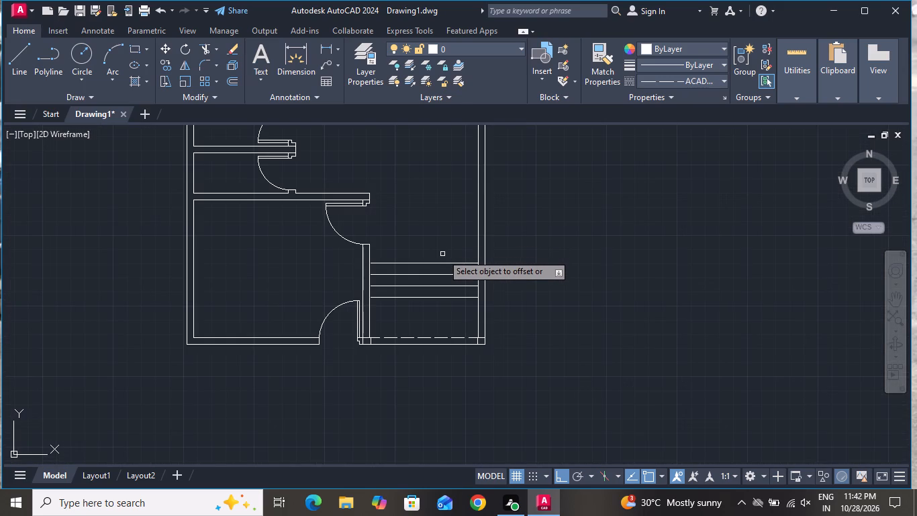
scroll(434, 263, "up", 1)
left_click(434, 263)
left_click(430, 247)
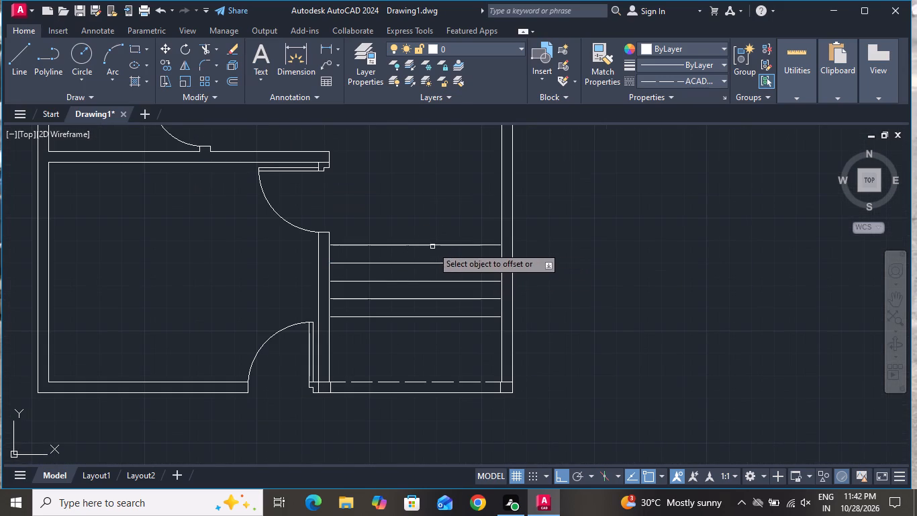
left_click(436, 243)
left_click(443, 200)
left_click(440, 225)
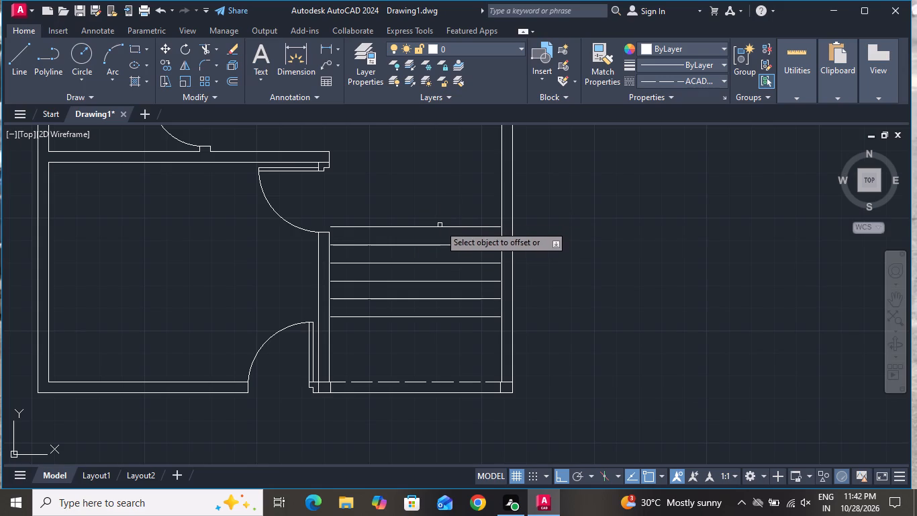
left_click(438, 226)
left_click(436, 205)
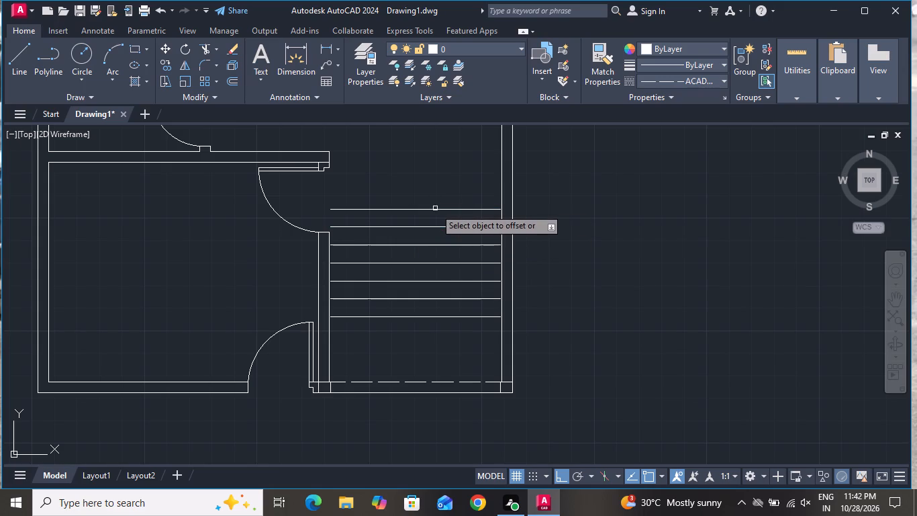
left_click(435, 208)
left_click(436, 185)
Add the last four tread lines at 10" spacing upward, past the partition wall end, and finish the Offset command.
scroll(439, 193, "down", 2)
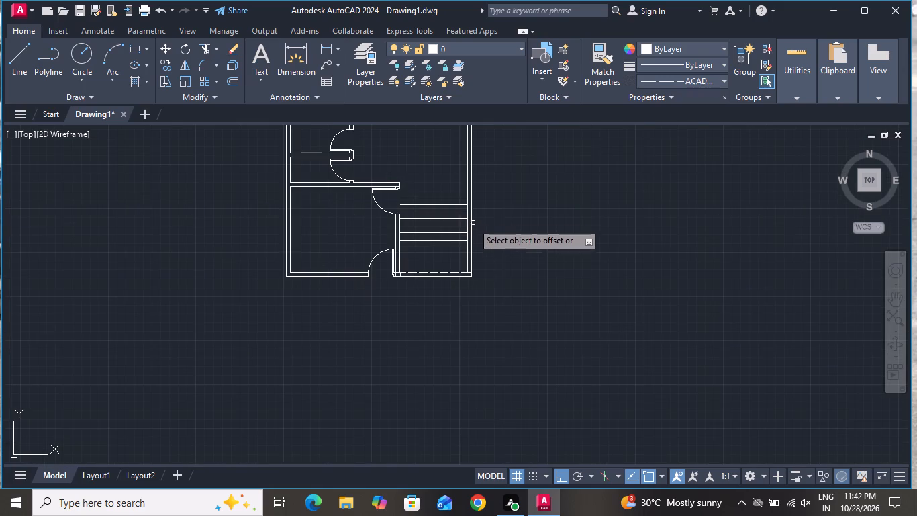
scroll(483, 236, "down", 1)
scroll(469, 202, "up", 1)
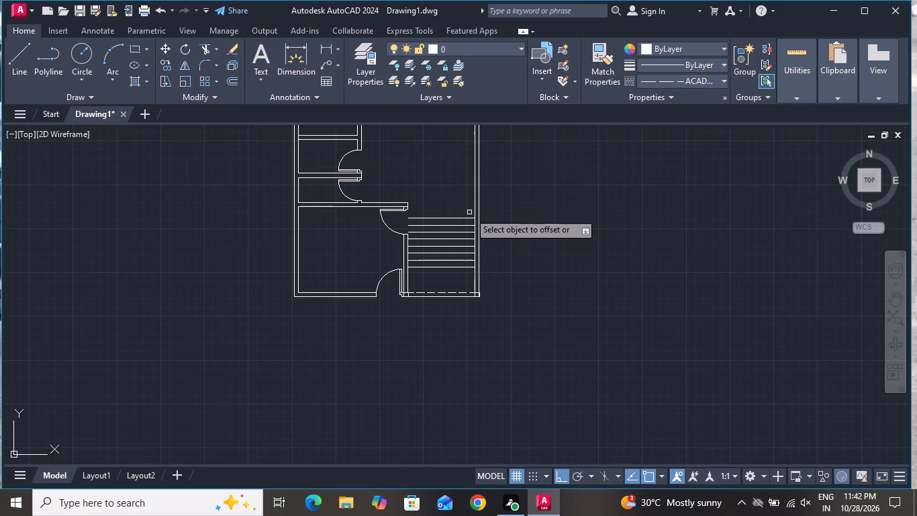
left_click(452, 216)
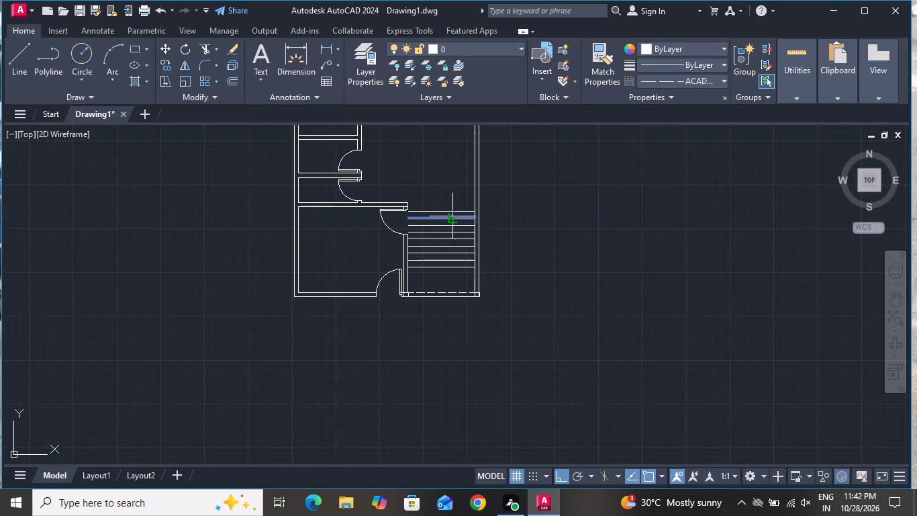
left_click(453, 203)
scroll(454, 217, "up", 2)
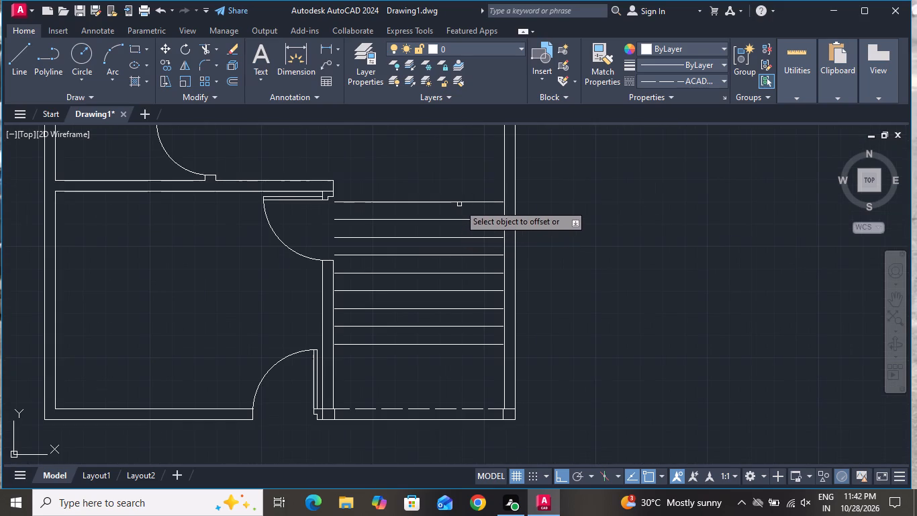
left_click(459, 204)
left_click(463, 202)
left_click(467, 173)
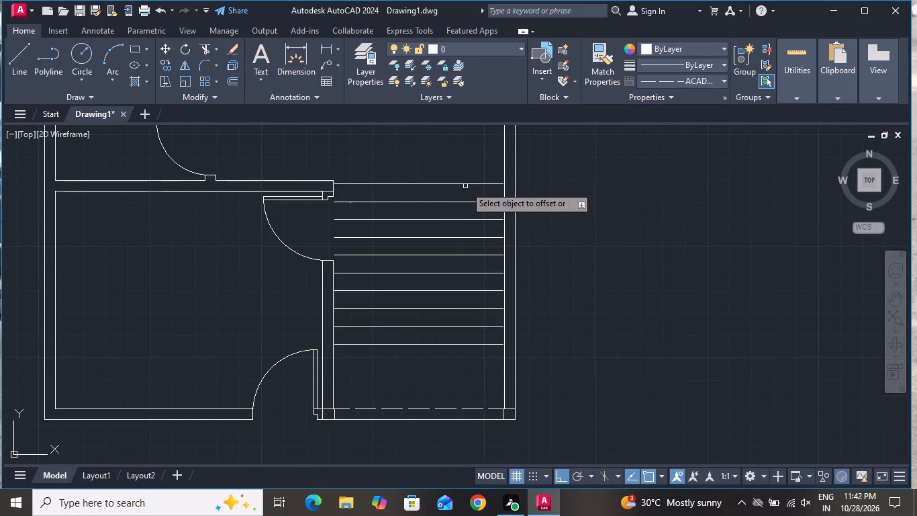
left_click(465, 182)
left_click(467, 150)
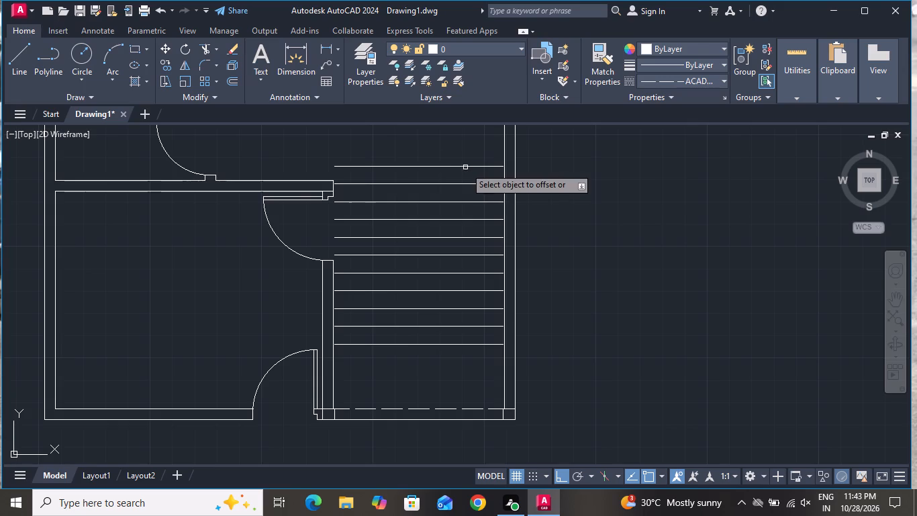
left_click(465, 167)
left_click(471, 144)
right_click(529, 161)
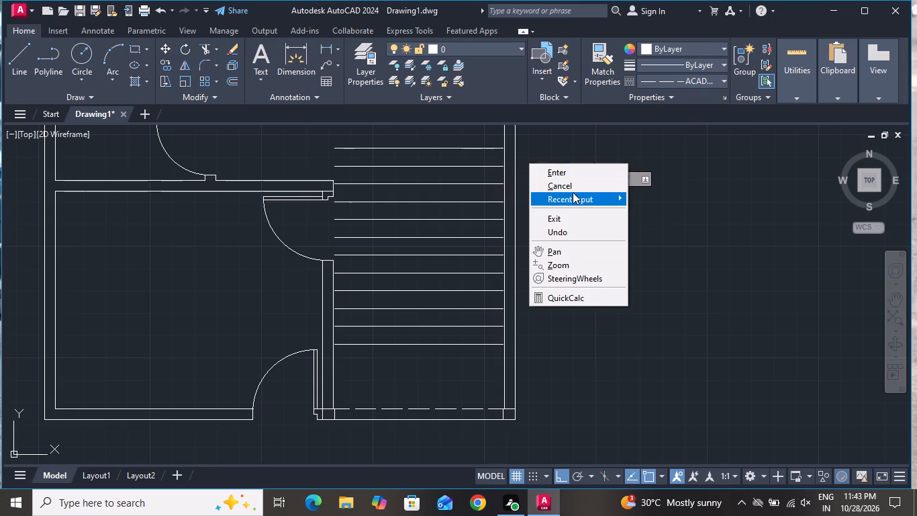
left_click(572, 187)
Draw a vertical line from the midpoint of the lowest tread line to the midpoint of the top tread line.
left_click(25, 55)
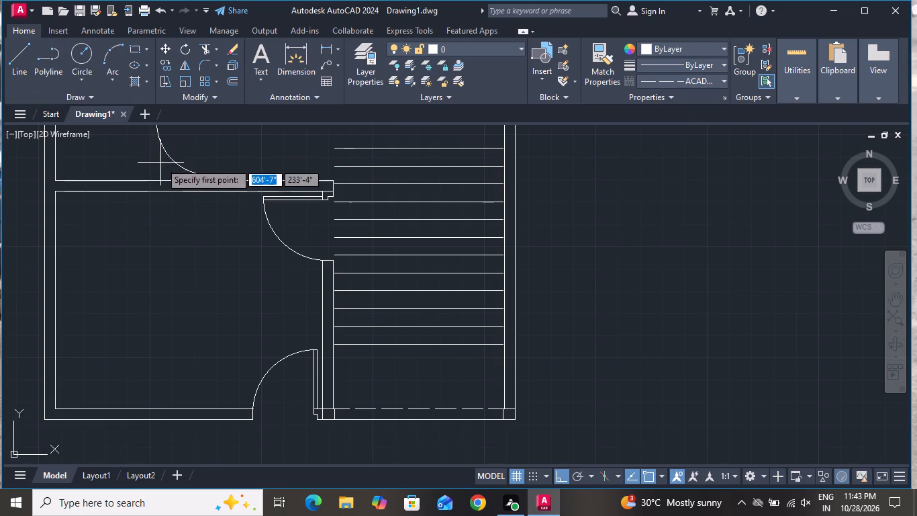
left_click(415, 341)
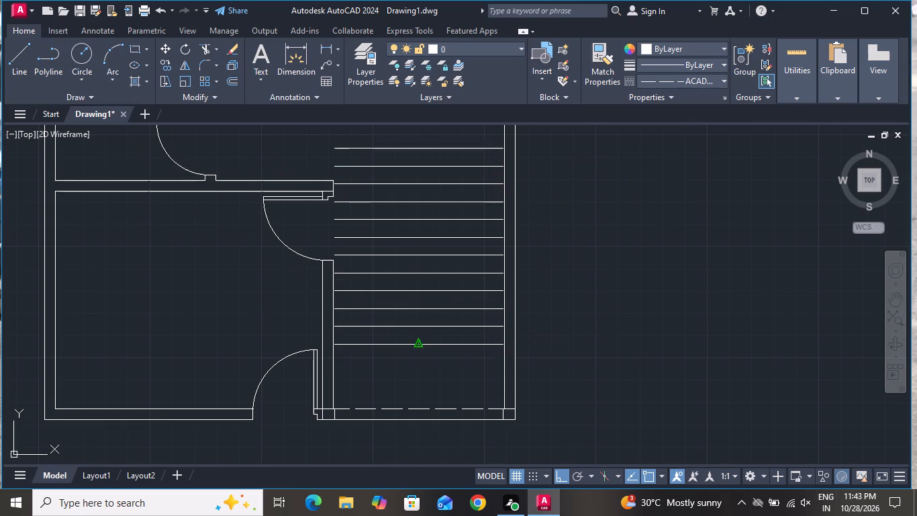
left_click(419, 146)
right_click(425, 141)
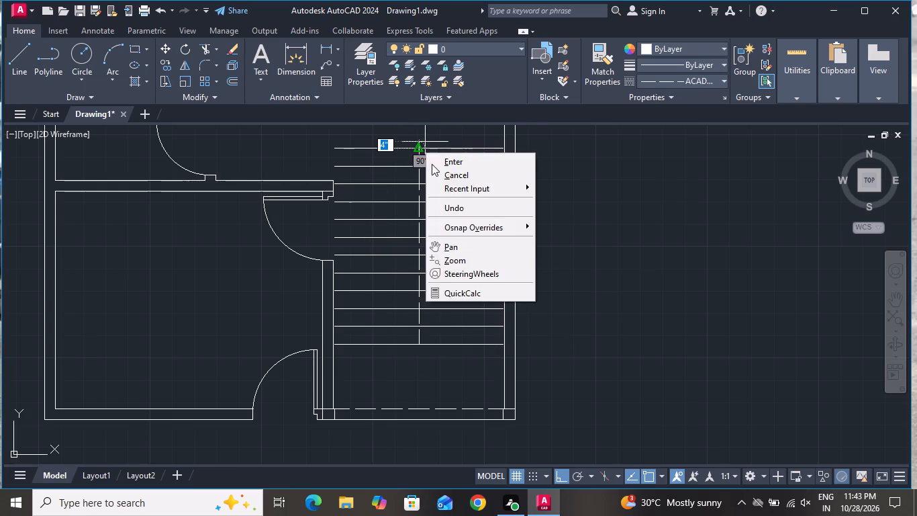
left_click(432, 164)
Change the linetype of the vertical stair centre line to ByLayer.
scroll(426, 171, "up", 3)
left_click(397, 177)
left_click(372, 191)
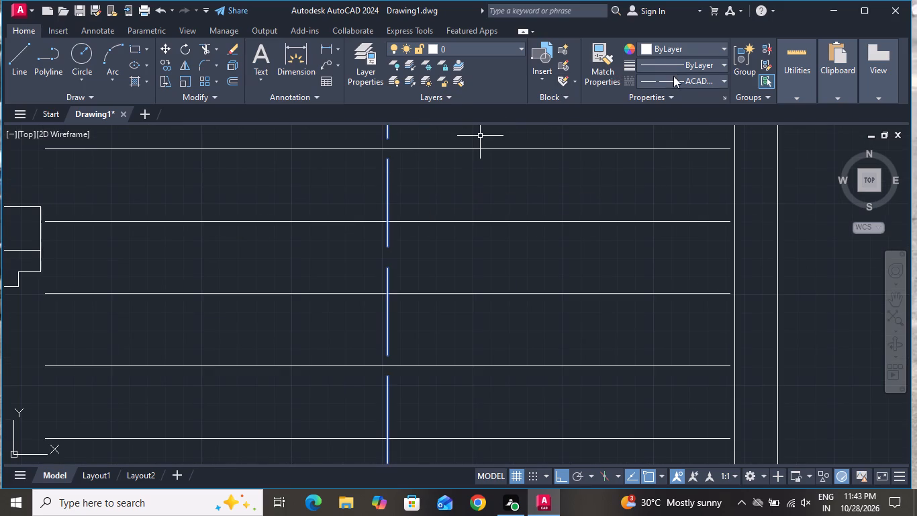
left_click(671, 78)
left_click(654, 90)
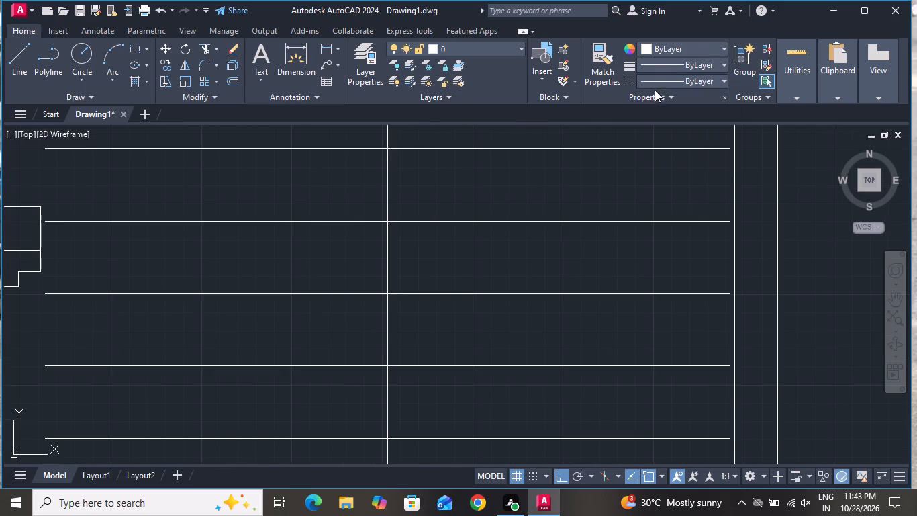
Offset the vertical stair centre line 2" to each side.
scroll(448, 277, "down", 2)
type("O")
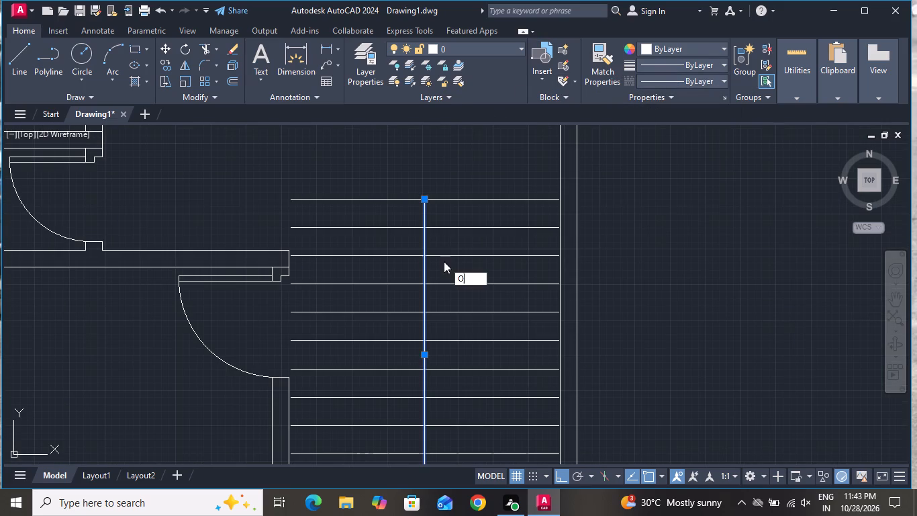
key("space")
key("2")
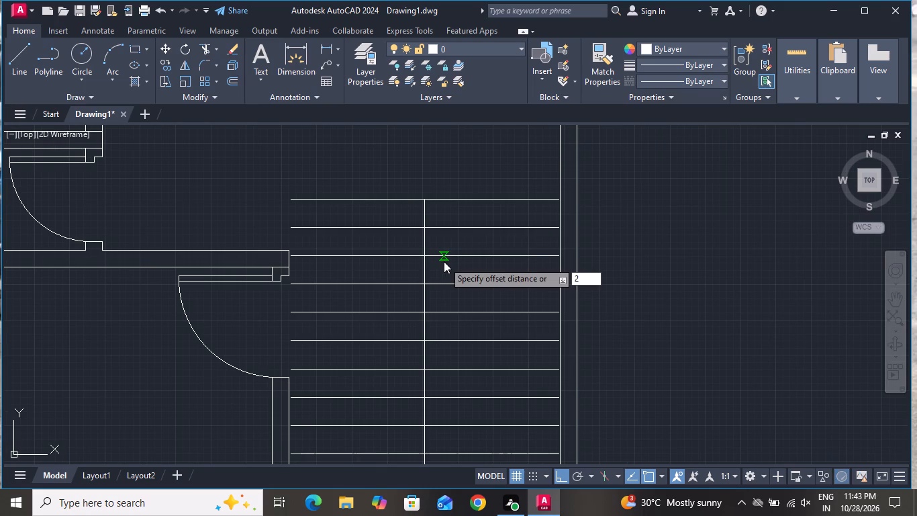
key("shift+quotedbl")
key("Return")
scroll(397, 276, "up", 2)
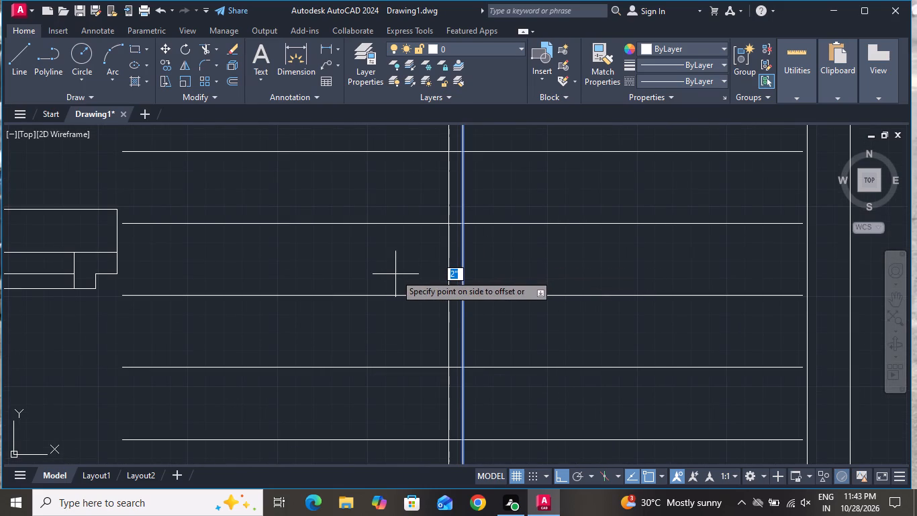
left_click(513, 272)
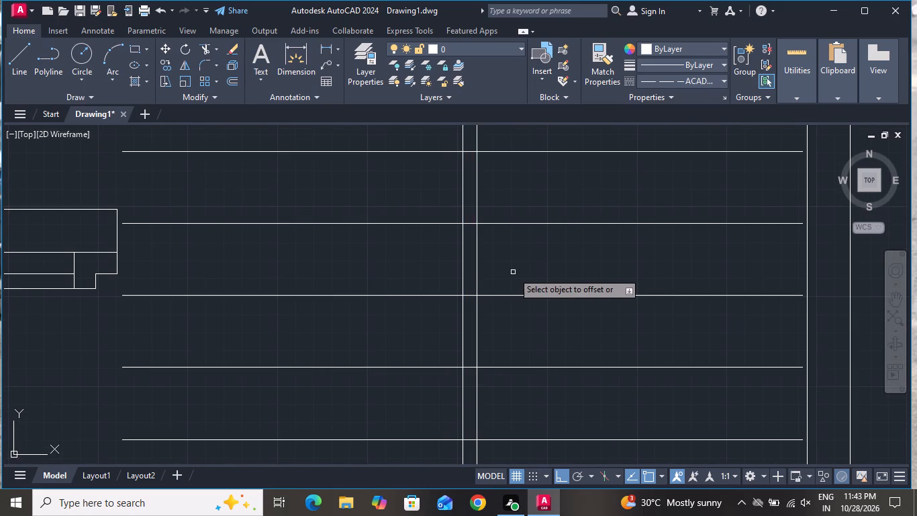
left_click(462, 280)
left_click(347, 284)
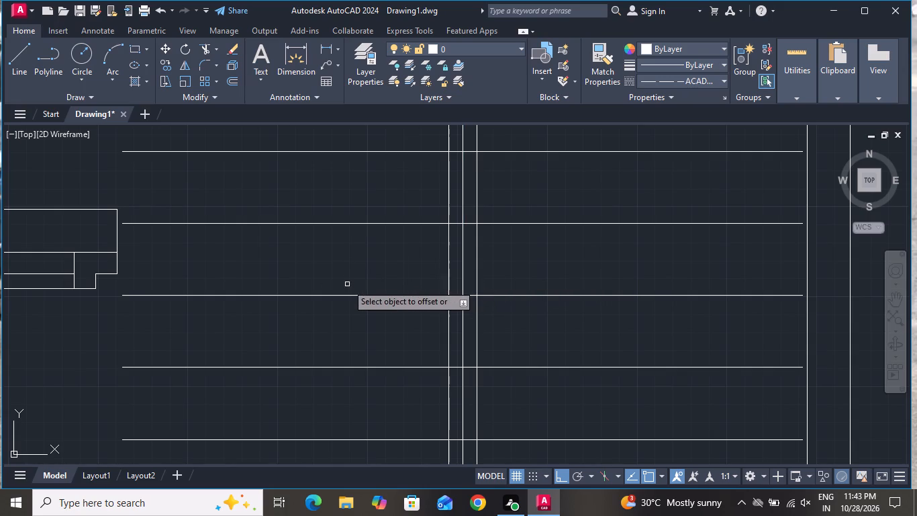
right_click(348, 278)
left_click(366, 302)
Delete the original centre line between the two offset vertical lines.
scroll(471, 279, "up", 3)
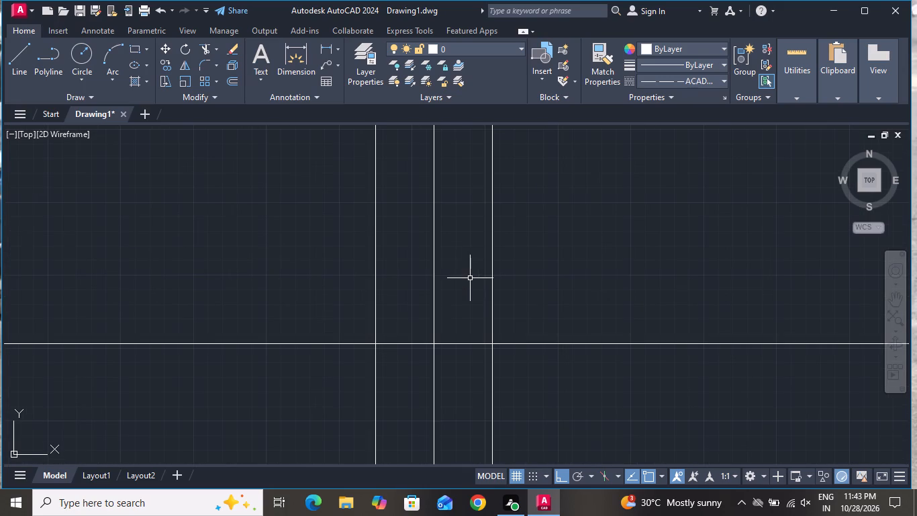
left_click(453, 263)
left_click(403, 268)
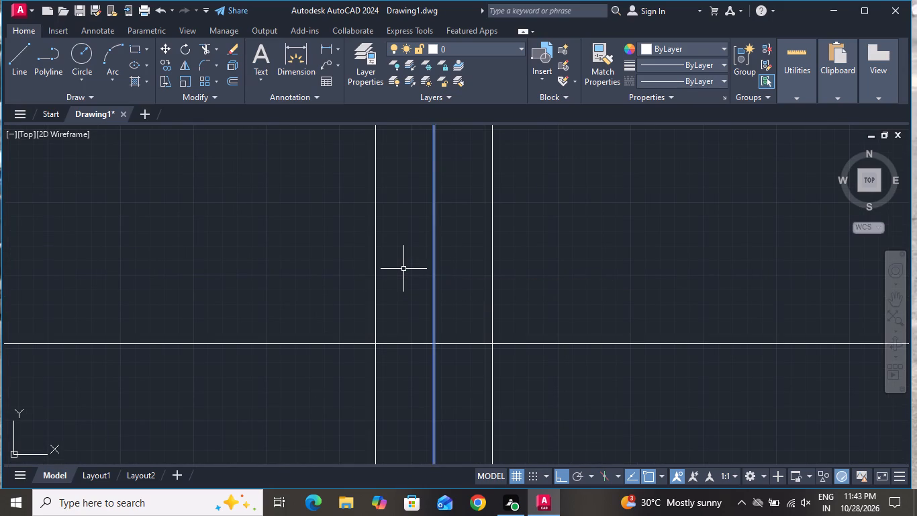
key("Delete")
Trim the upper tread line segments lying between the two vertical stair centre lines.
scroll(291, 327, "down", 4)
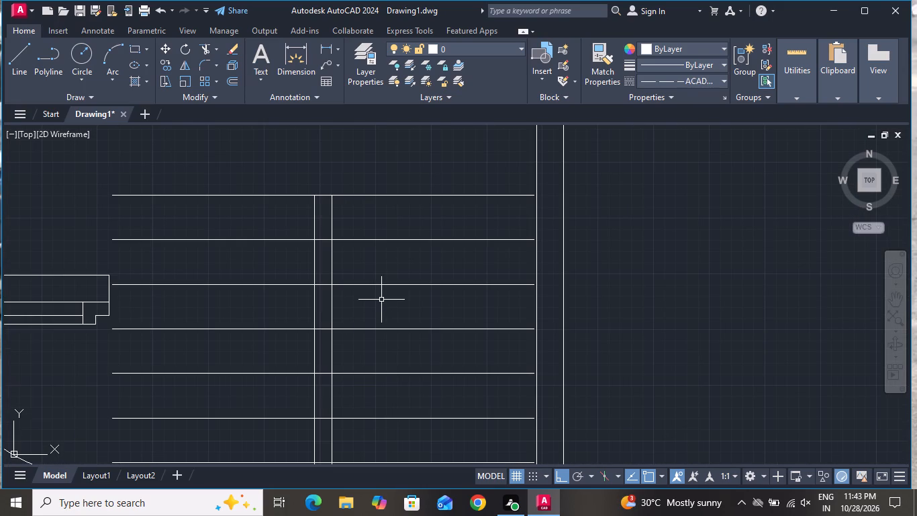
left_click(210, 46)
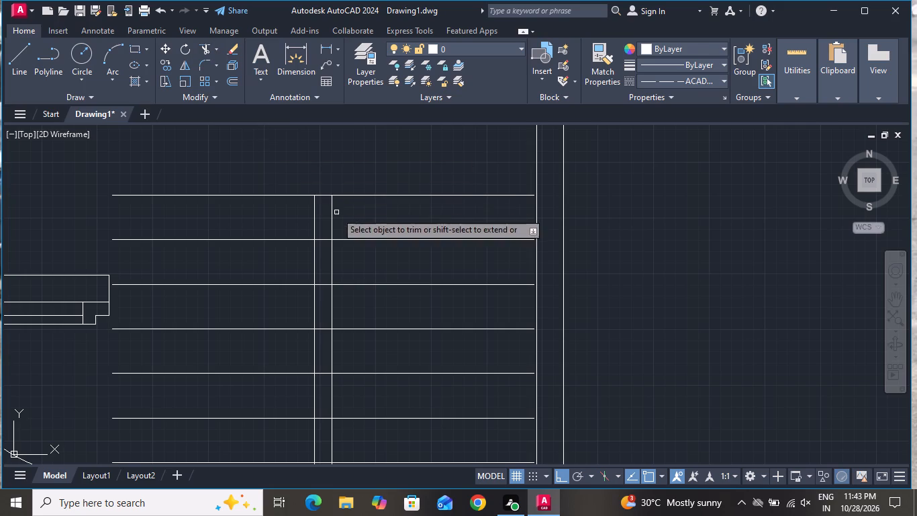
scroll(328, 220, "up", 2)
left_click(322, 226)
left_click(313, 393)
scroll(367, 60, "down", 2)
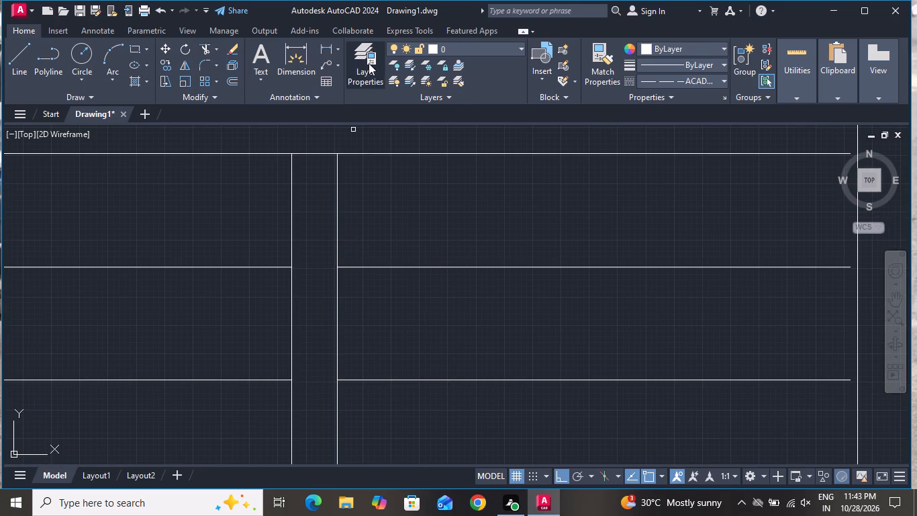
scroll(388, 178, "down", 2)
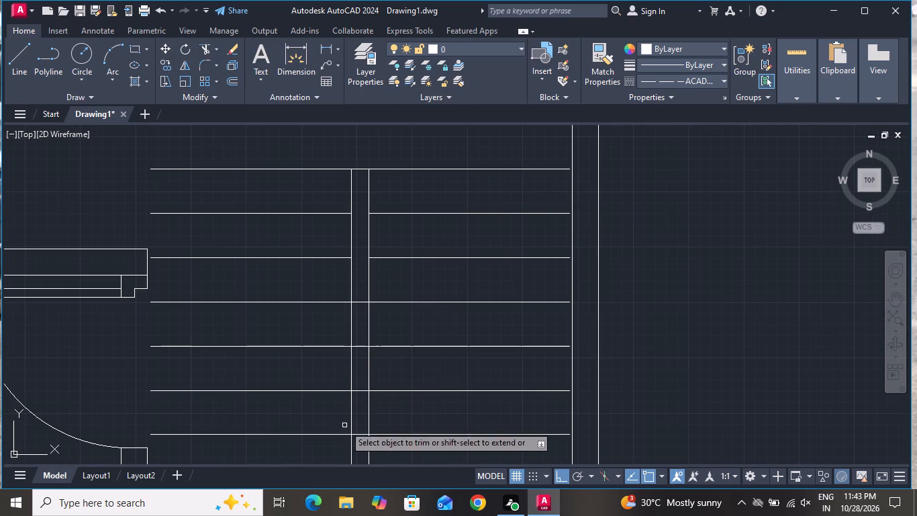
scroll(336, 462, "up", 2)
left_click(395, 420)
left_click(380, 163)
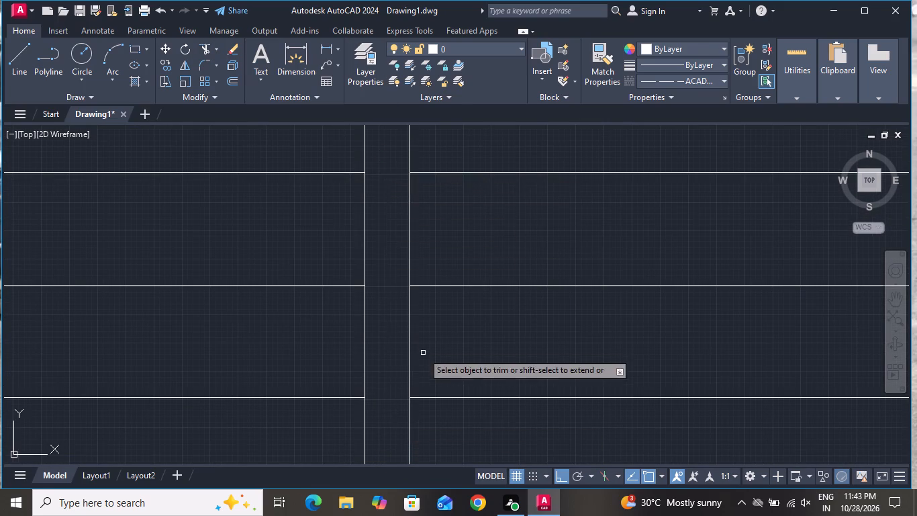
scroll(424, 380, "down", 2)
left_click(410, 263)
left_click(409, 247)
scroll(454, 254, "down", 2)
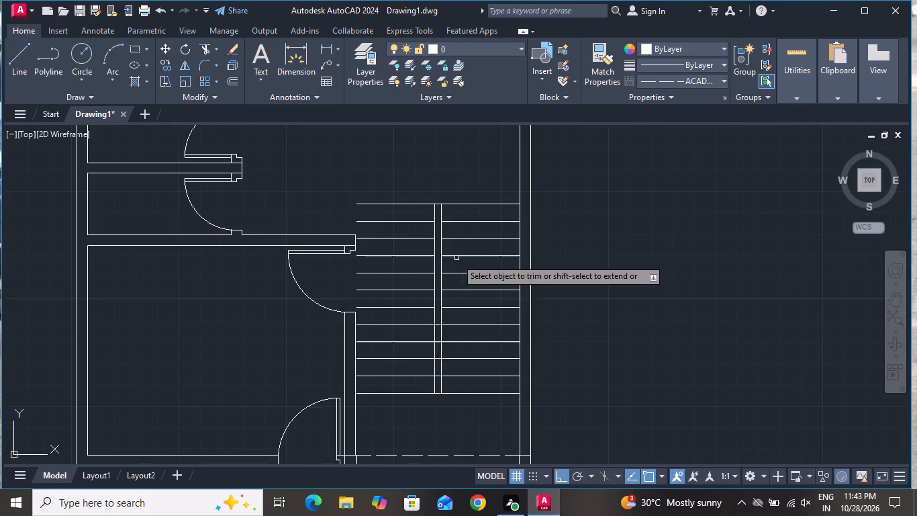
Trim the remaining lower tread segments between the two vertical stair lines, keeping the bottom line whole.
scroll(432, 361, "up", 3)
scroll(441, 275, "down", 2)
scroll(444, 251, "up", 3)
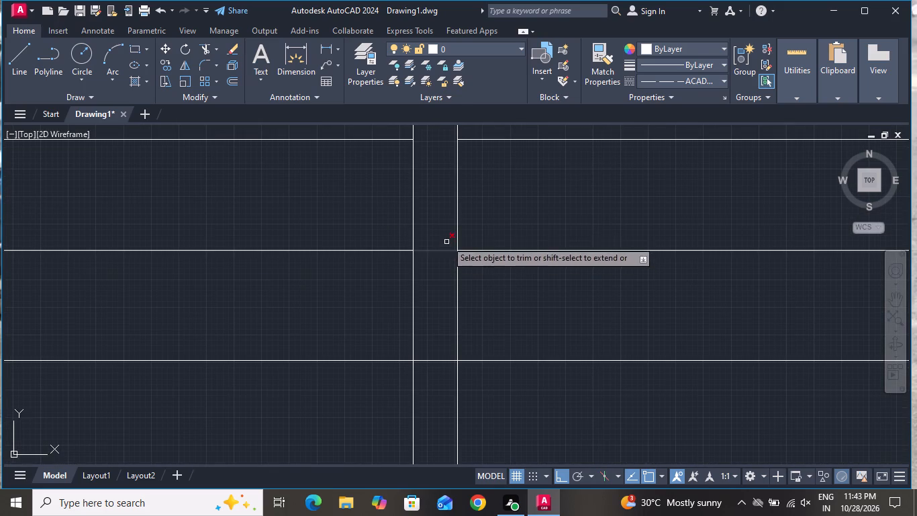
left_click(446, 232)
left_click(444, 382)
scroll(454, 202, "down", 2)
scroll(449, 366, "up", 2)
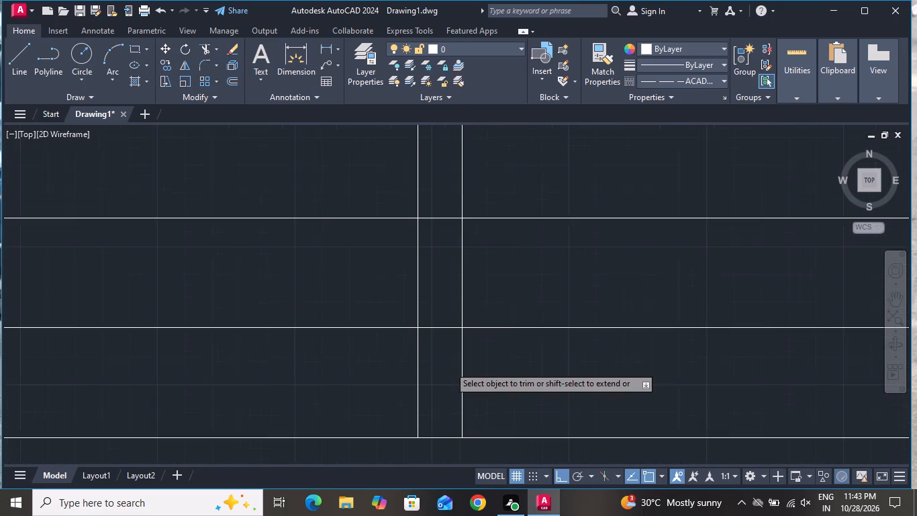
left_click(450, 358)
left_click(435, 205)
scroll(473, 327, "down", 3)
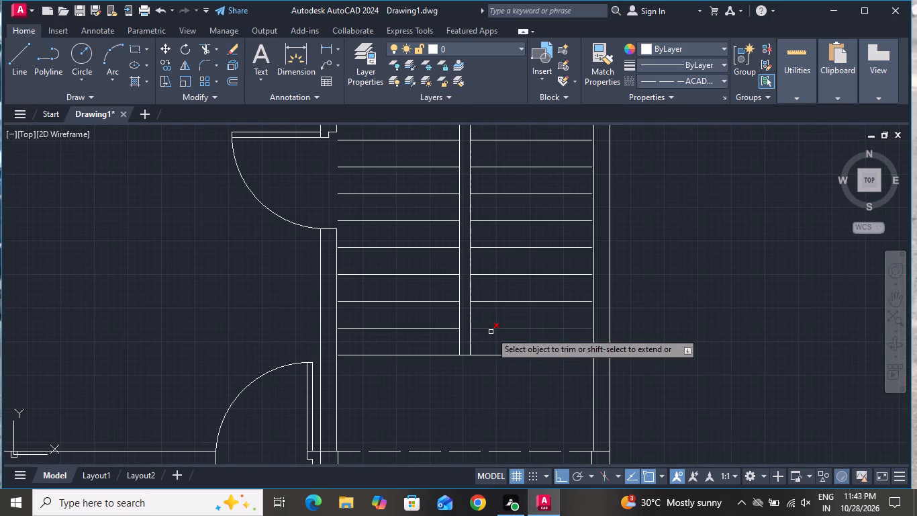
Trim the upper treads of the left stair flight, including the top line's left half, keeping the five lowest lines.
right_click(473, 384)
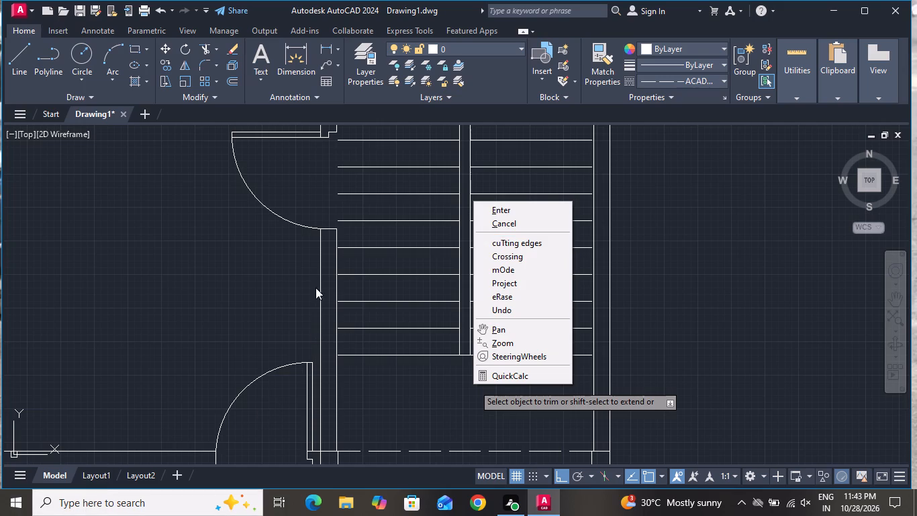
left_click(291, 273)
left_click(209, 308)
left_click(372, 216)
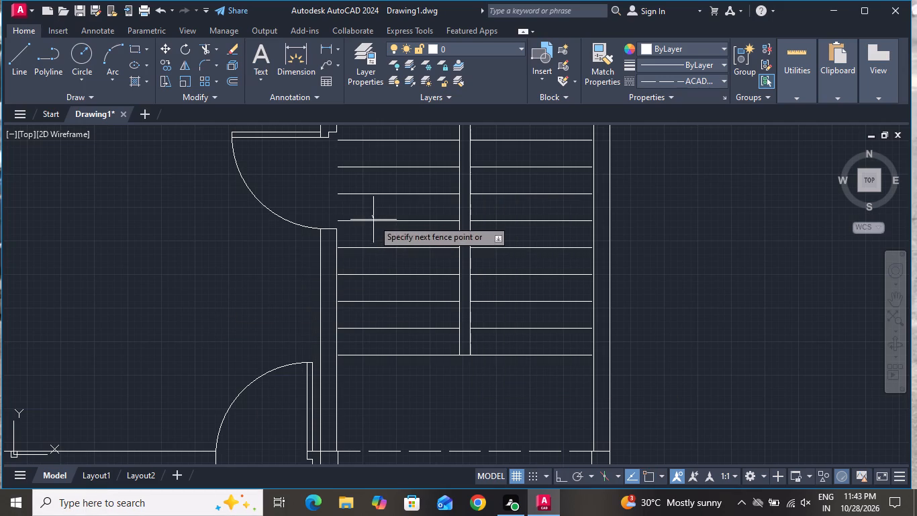
left_click(383, 226)
scroll(394, 228, "down", 1)
left_click(398, 222)
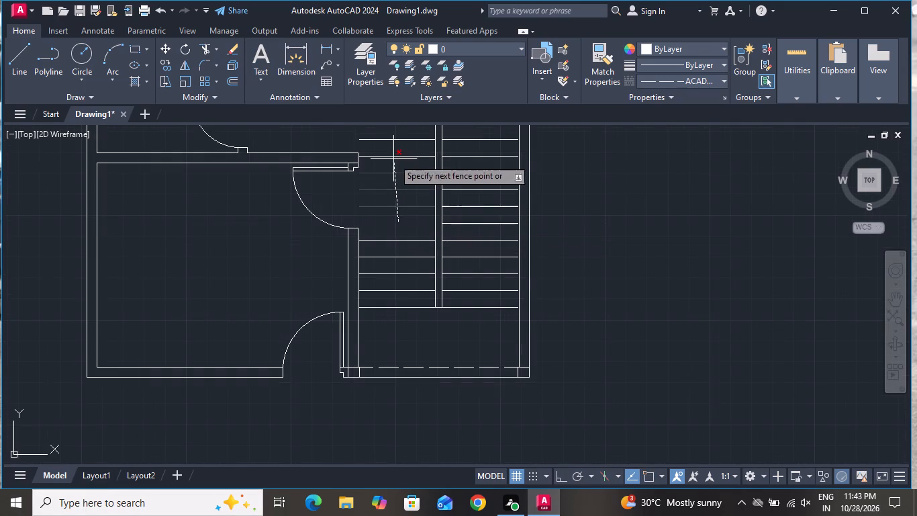
left_click(402, 135)
scroll(433, 244, "down", 2)
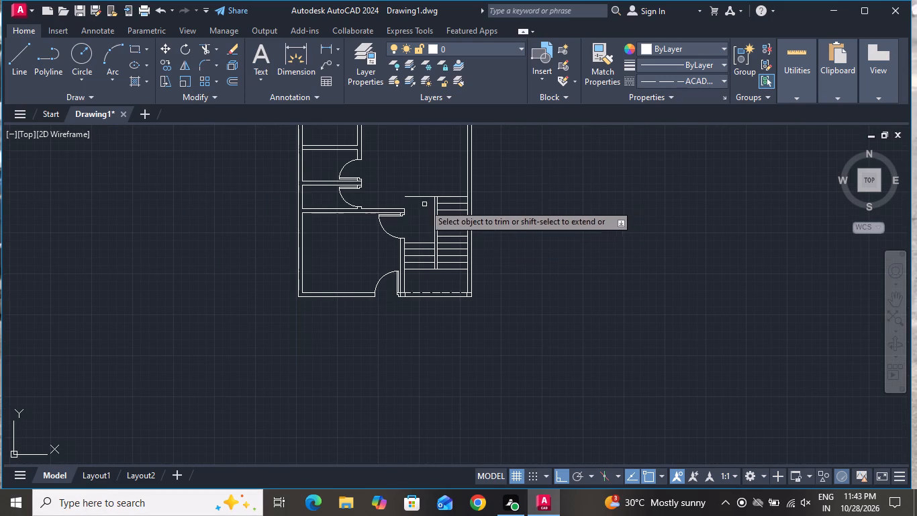
left_click(424, 204)
left_click(422, 185)
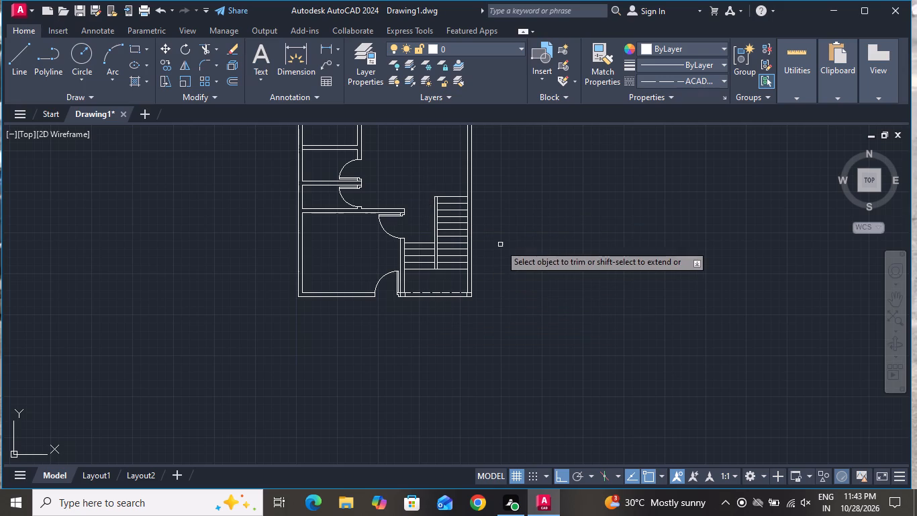
right_click(500, 243)
left_click(516, 263)
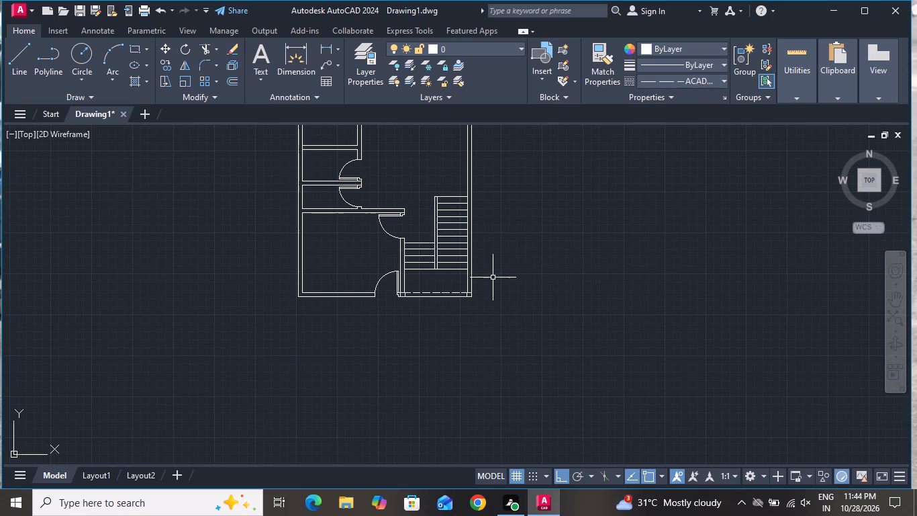
Draw a vertical line across the plan's top wall at the midpoint of the large upper room's inner wall edge.
scroll(493, 279, "down", 5)
scroll(487, 259, "up", 4)
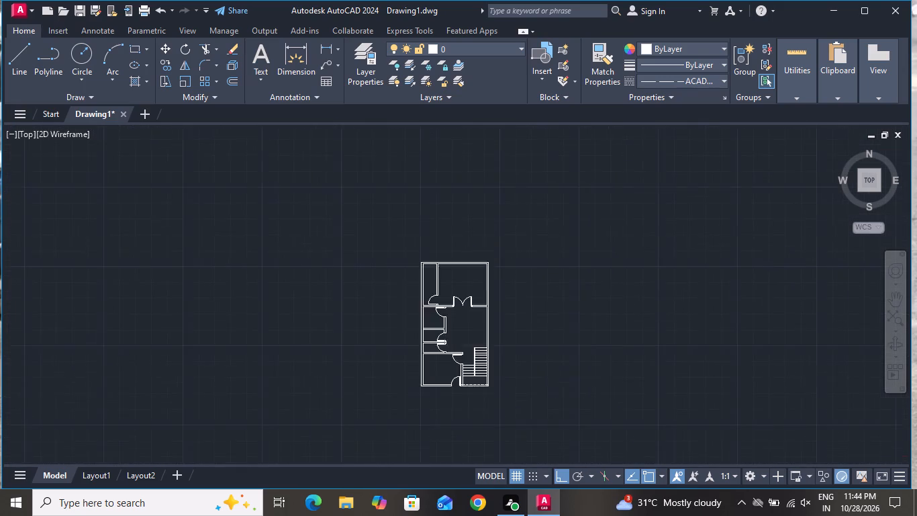
scroll(454, 286, "up", 3)
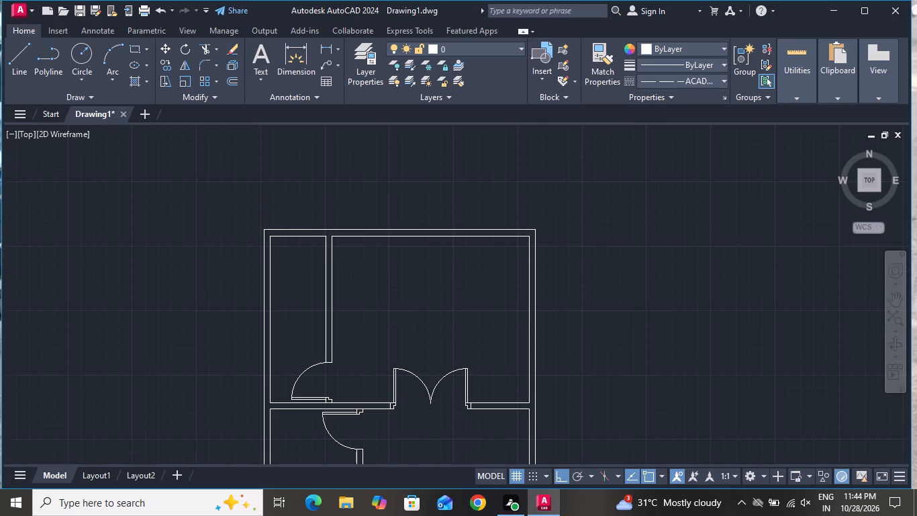
scroll(454, 286, "down", 2)
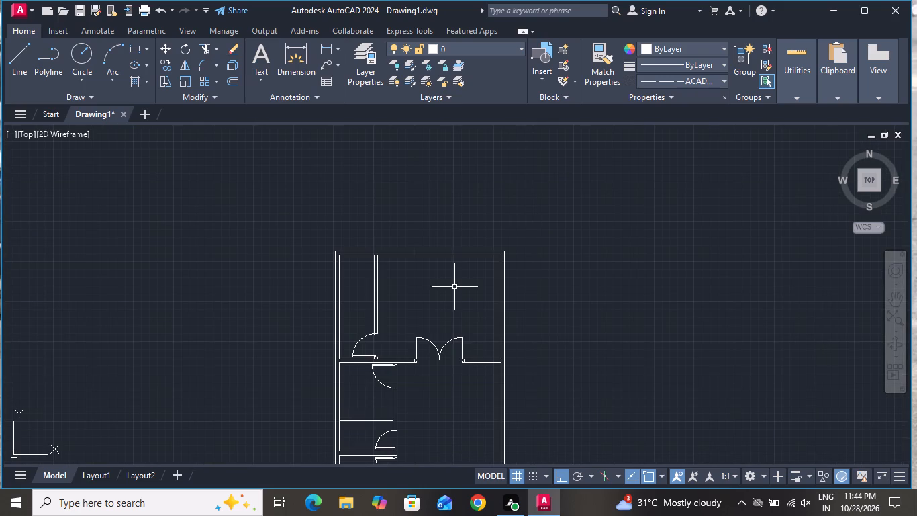
scroll(454, 275, "up", 1)
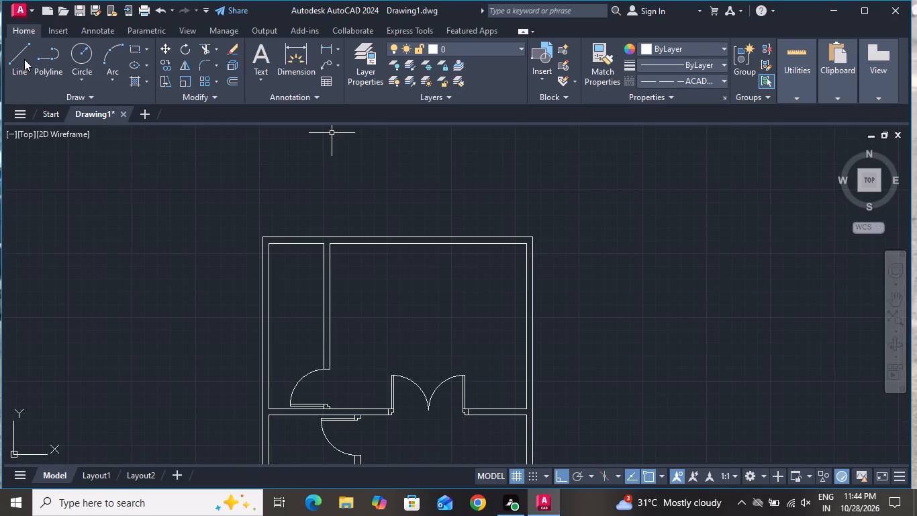
left_click(21, 58)
scroll(426, 243, "up", 2)
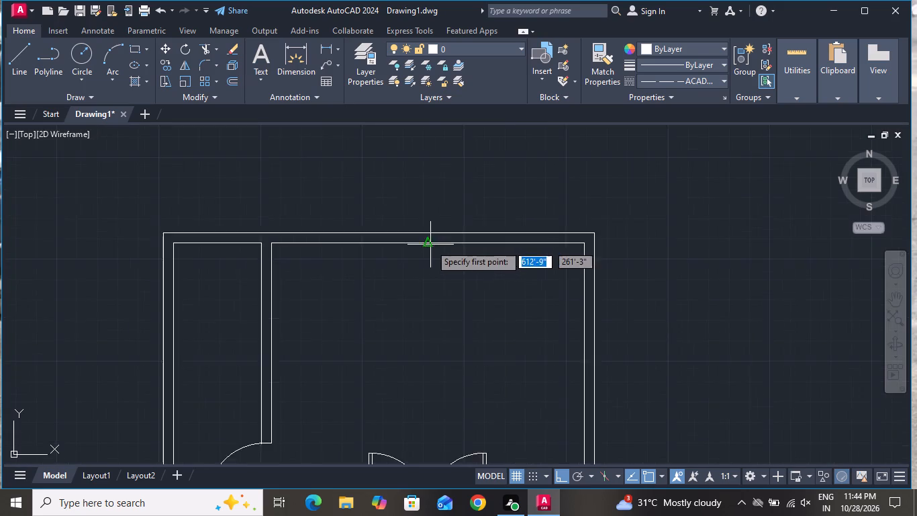
left_click(420, 242)
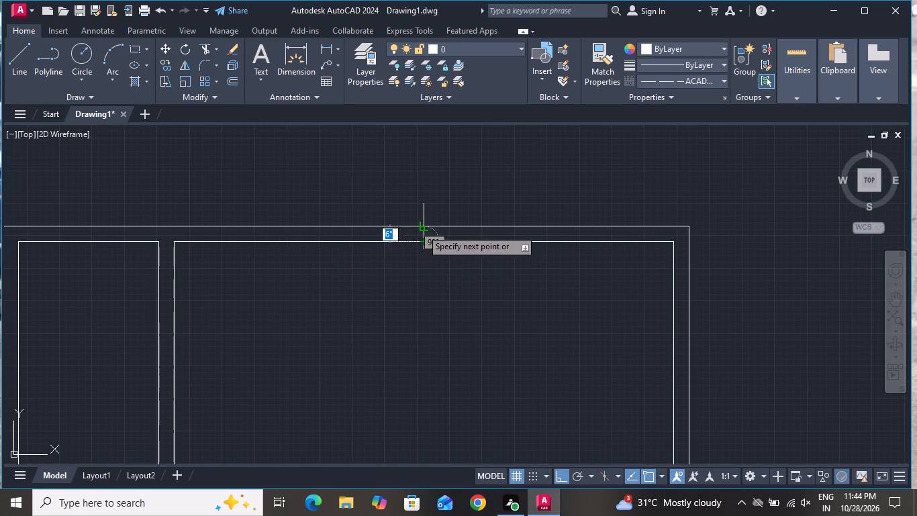
left_click(423, 226)
right_click(427, 230)
left_click(442, 254)
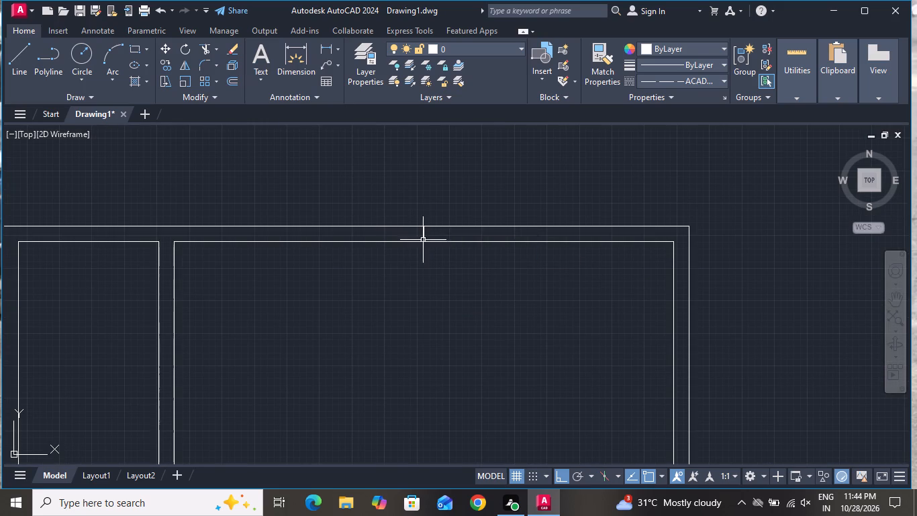
Offset the short vertical line in the top wall 2' to each side.
key("o")
key("space")
key("3")
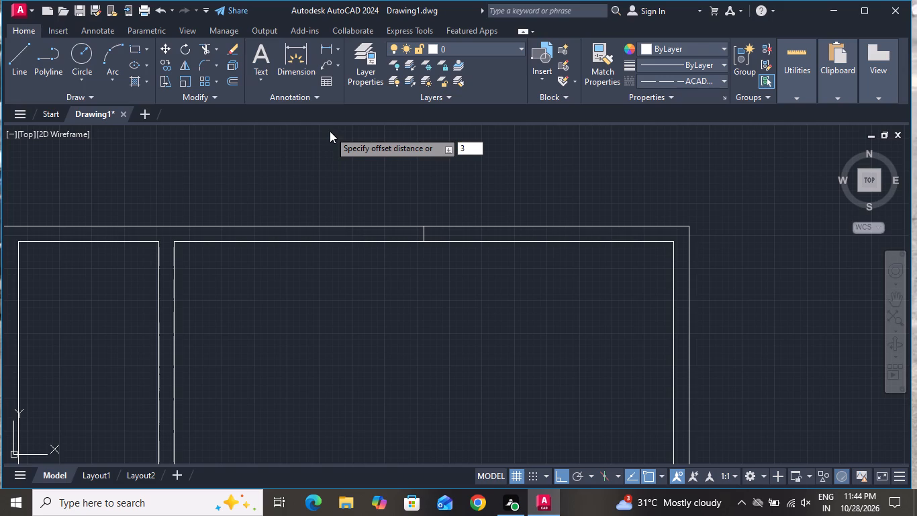
key("BackSpace")
type("2'")
key("Return")
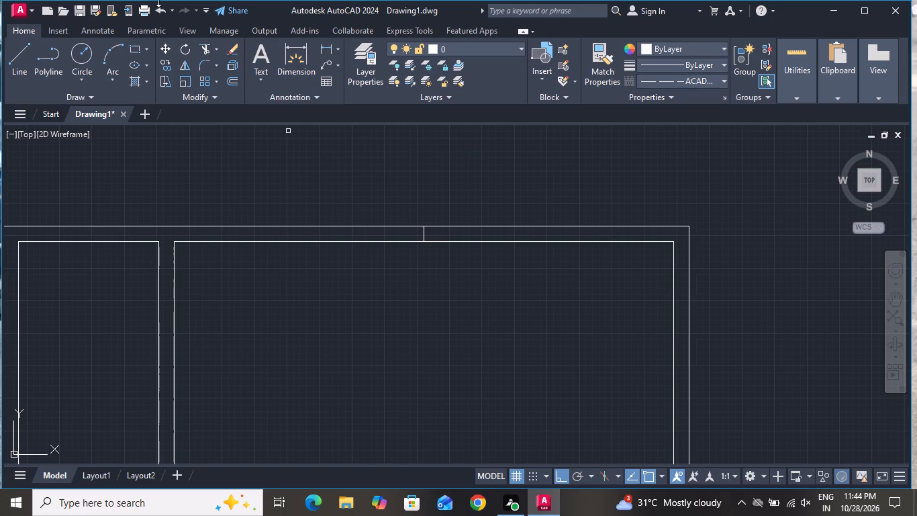
scroll(400, 195, "up", 2)
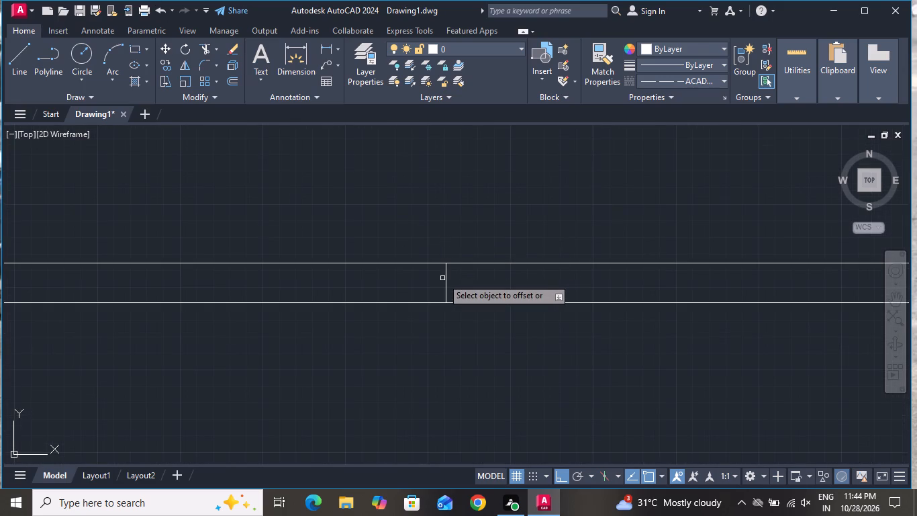
left_click(448, 275)
left_click(472, 269)
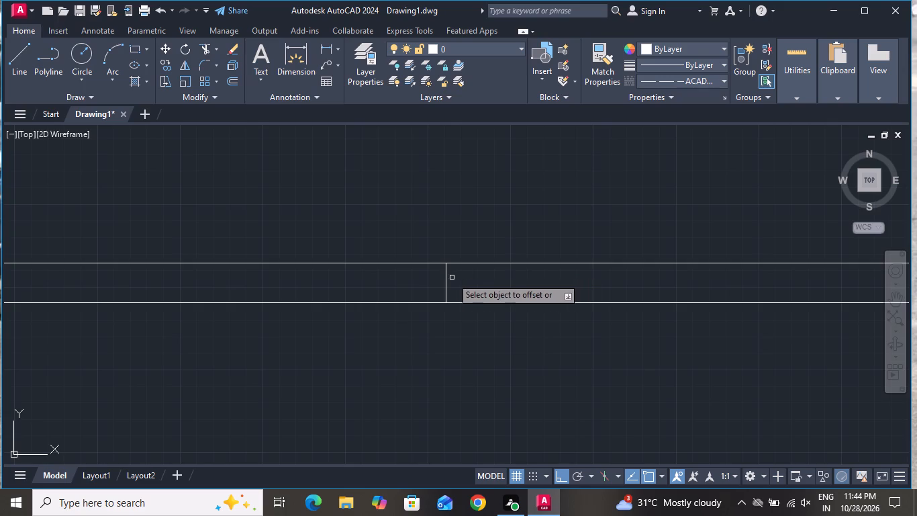
left_click(445, 284)
left_click(493, 276)
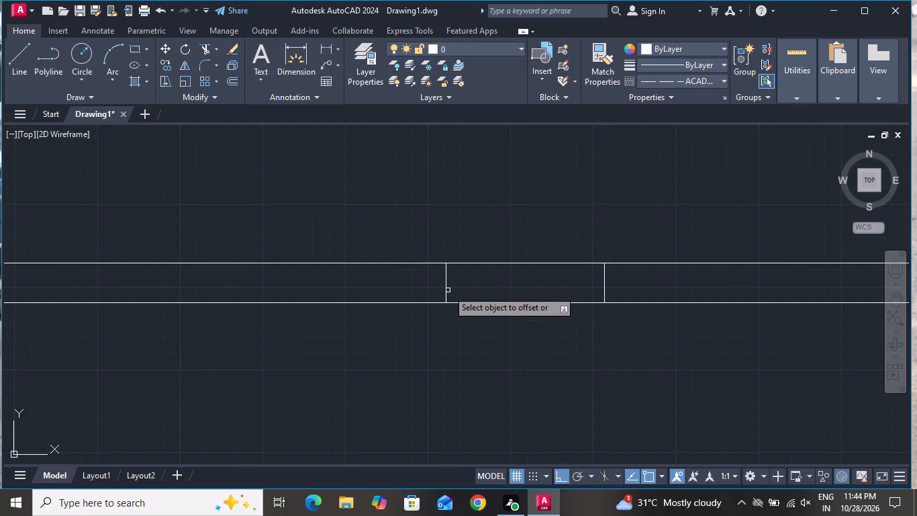
left_click(444, 289)
left_click(358, 292)
right_click(356, 233)
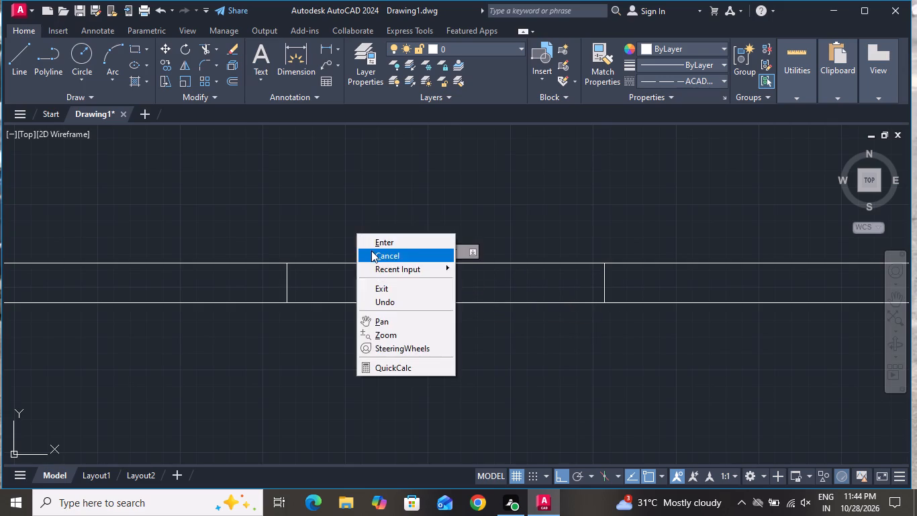
left_click(373, 251)
Offset the two outer vertical lines in the top wall 2" outward, away from the middle line.
scroll(370, 229, "down", 1)
type("O 2")
key("shift+quotedbl")
key("Return")
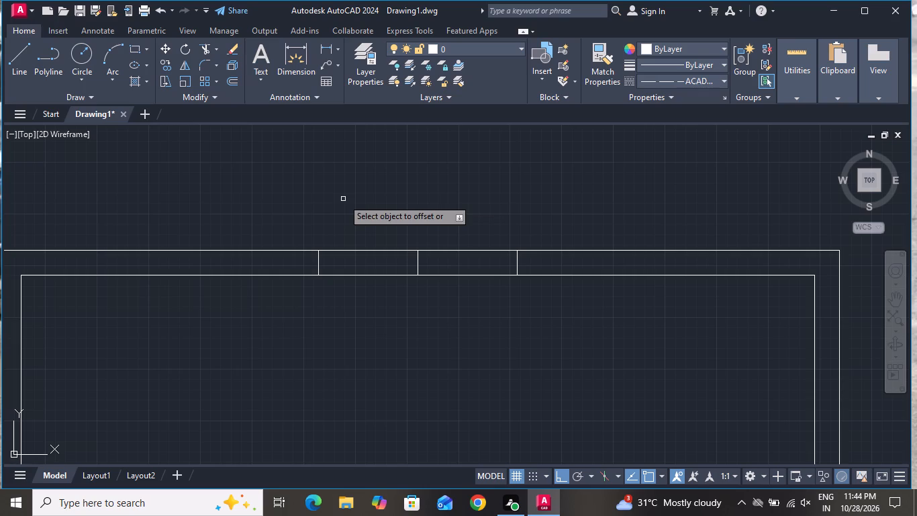
left_click(516, 258)
left_click(552, 261)
left_click(318, 265)
left_click(269, 267)
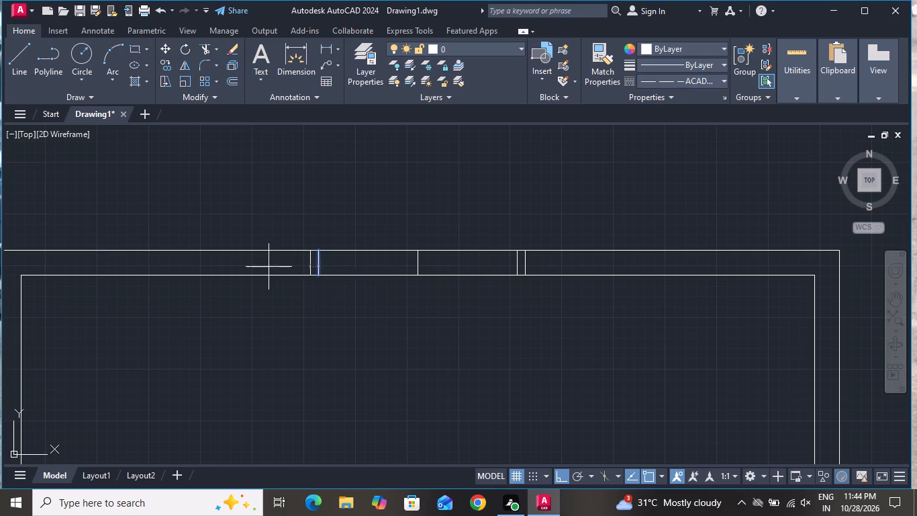
right_click(268, 267)
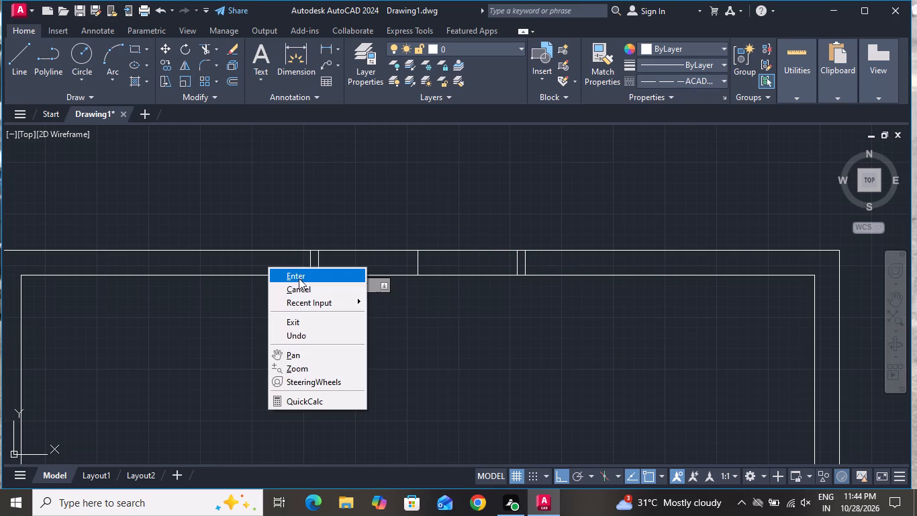
left_click(300, 287)
Draw a horizontal line inside the top wall between the midpoints of the window opening's two inner jamb lines.
left_click(6, 60)
left_click(15, 60)
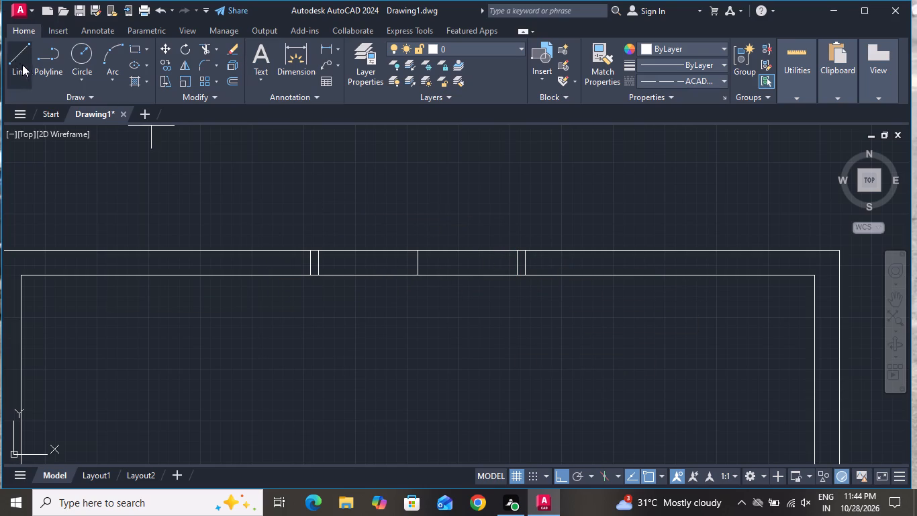
scroll(320, 267, "up", 1)
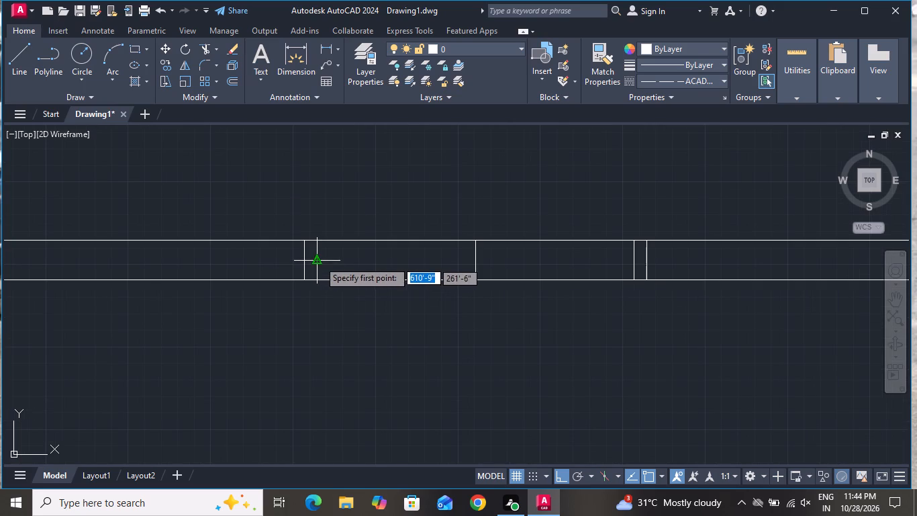
left_click(319, 261)
left_click(632, 261)
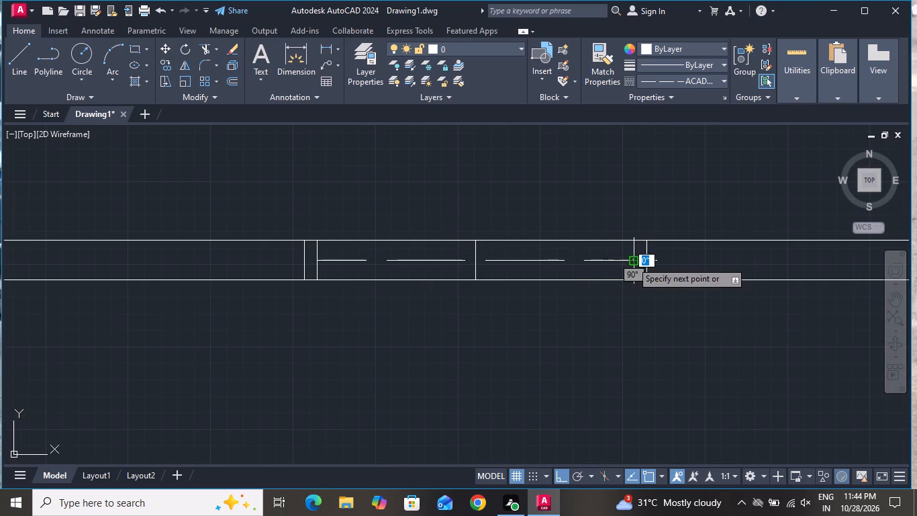
right_click(629, 261)
left_click(640, 275)
Change the linetype of the horizontal line in the top-wall window to ByLayer.
left_click(598, 256)
left_click(591, 269)
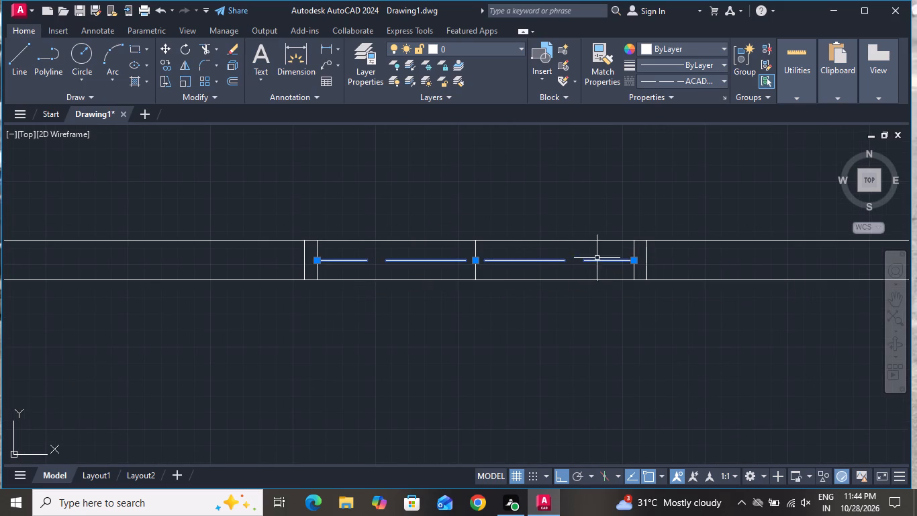
left_click(682, 85)
left_click(676, 101)
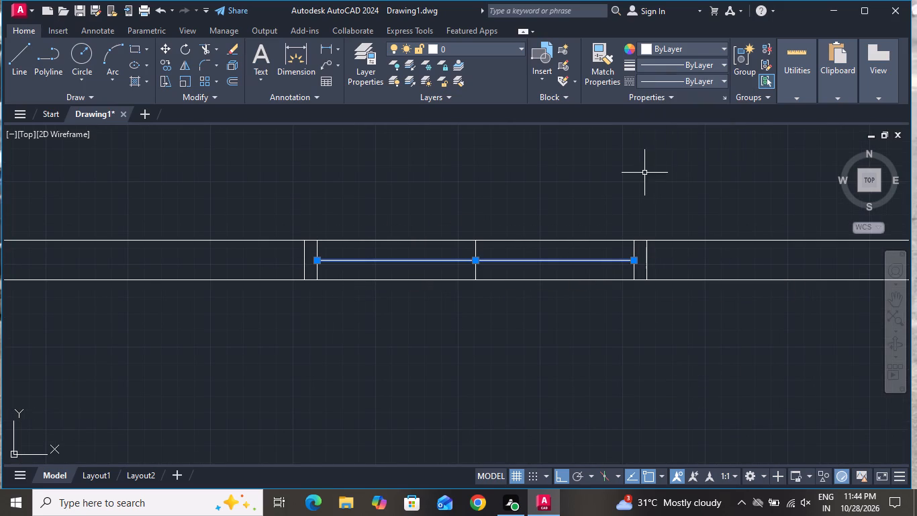
Offset the horizontal line in the top-wall window 1" to each side, above and below.
type("O 1")
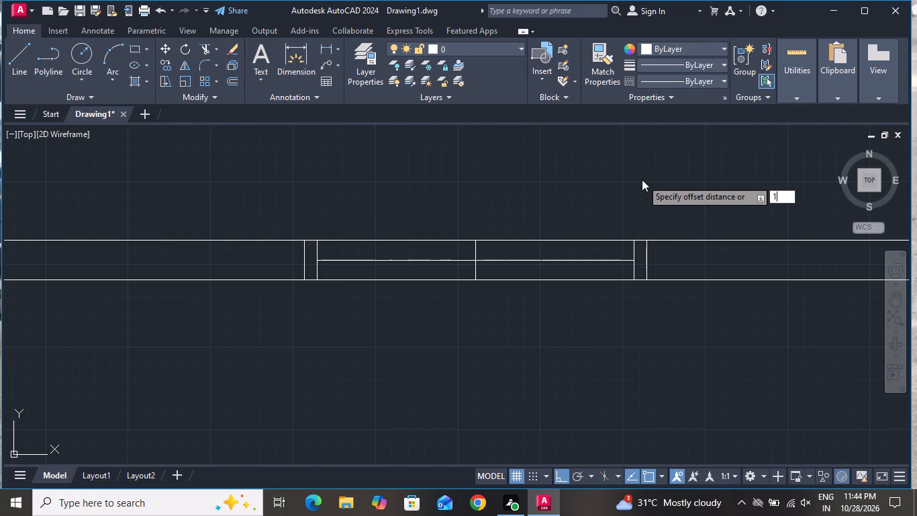
key("shift+quotedbl")
key("Return")
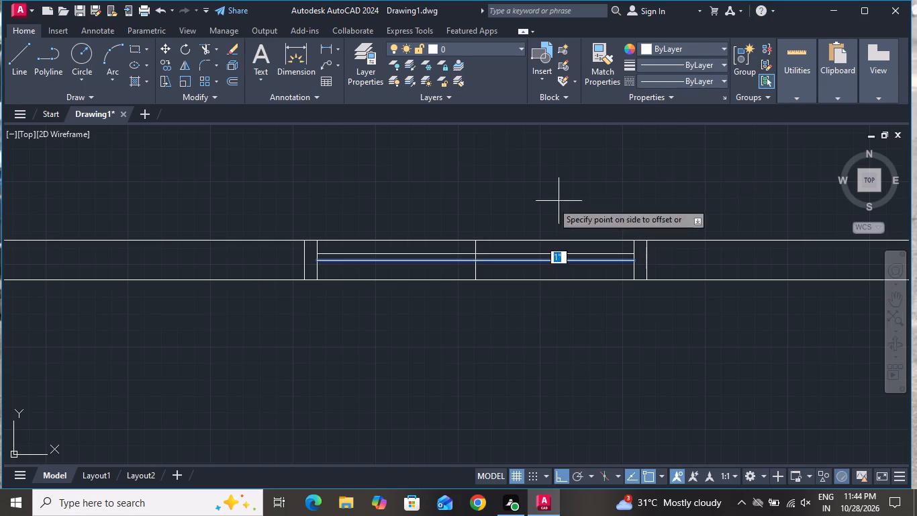
scroll(579, 274, "up", 2)
left_click(571, 215)
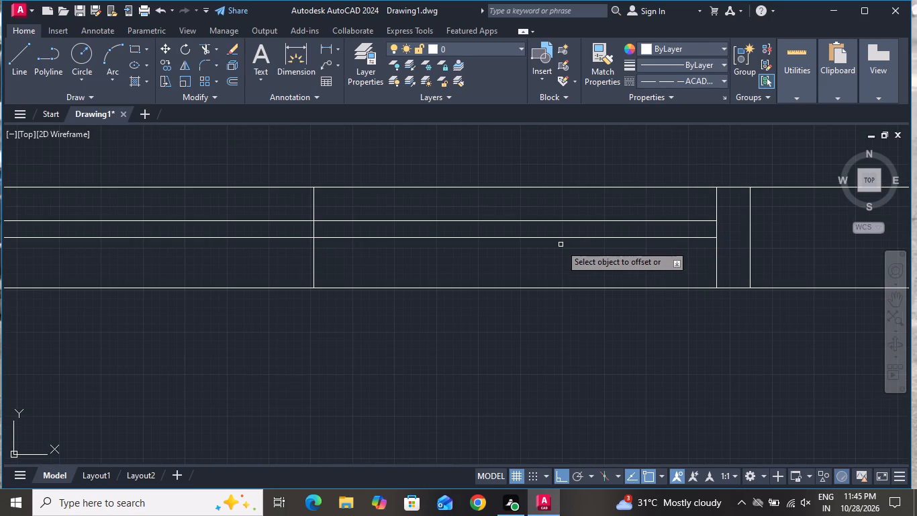
left_click(561, 239)
left_click(560, 270)
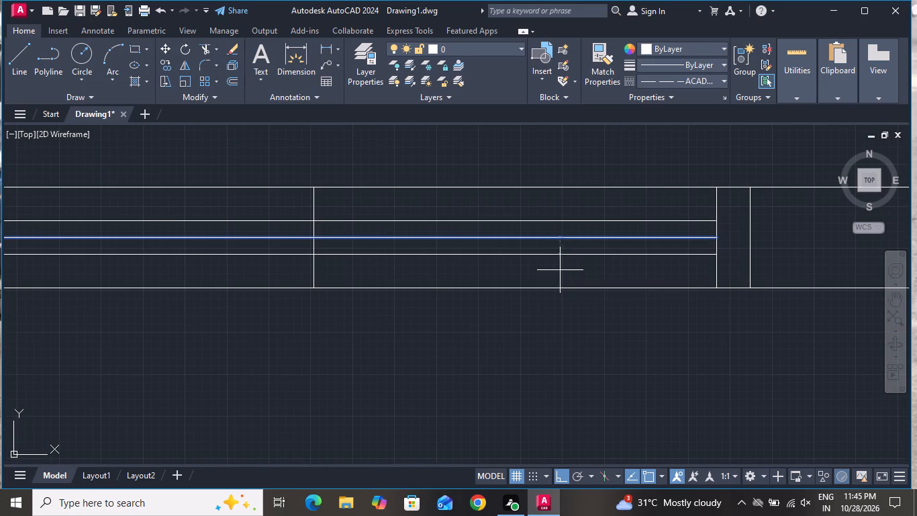
right_click(560, 270)
left_click(581, 300)
left_click(578, 289)
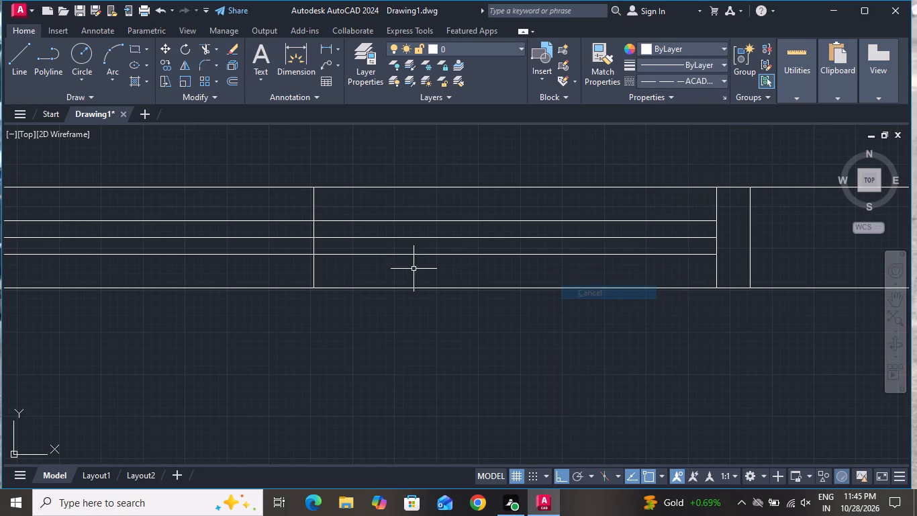
Delete the top-wall window's middle horizontal line and its short vertical centre line.
scroll(308, 234, "up", 3)
left_click(345, 225)
left_click(296, 269)
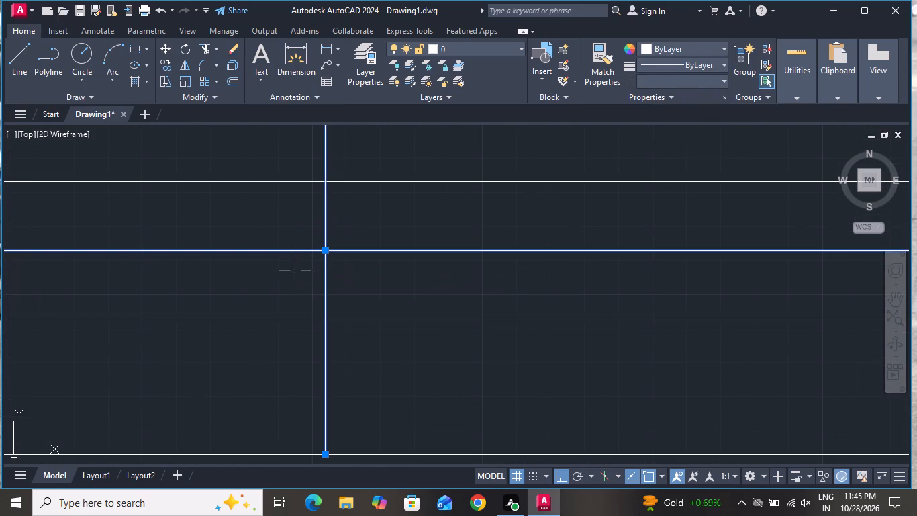
key("Delete")
Draw a horizontal line across the plan's right wall at the midpoint of the large upper room's inner wall edge.
scroll(371, 296, "down", 6)
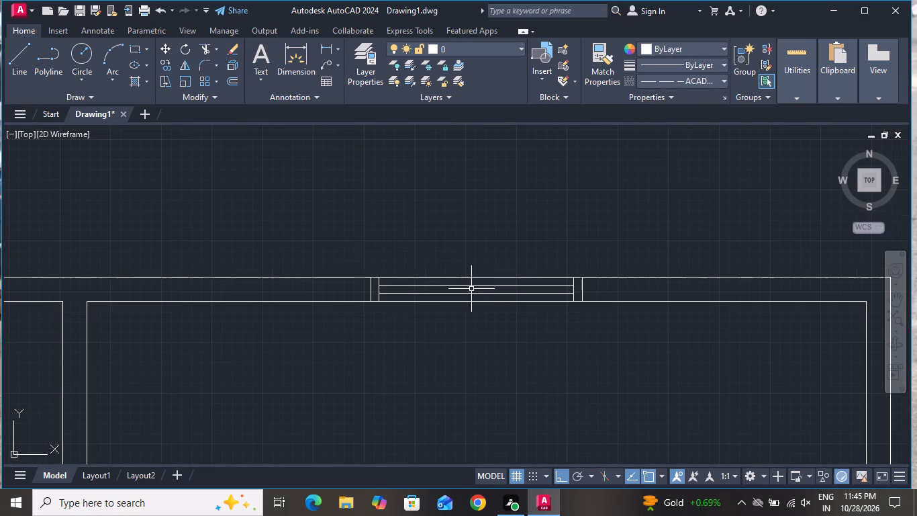
left_click(9, 56)
scroll(107, 91, "down", 2)
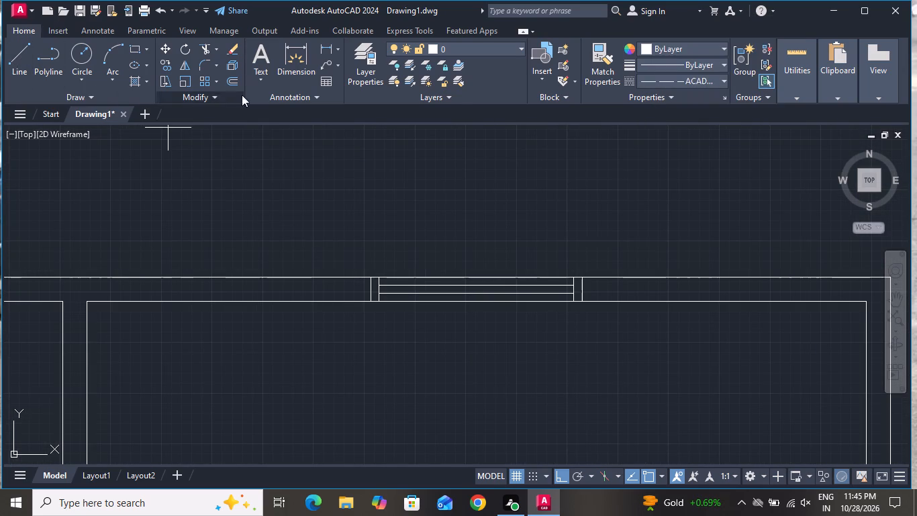
scroll(316, 143, "down", 2)
scroll(514, 261, "down", 2)
scroll(531, 315, "up", 1)
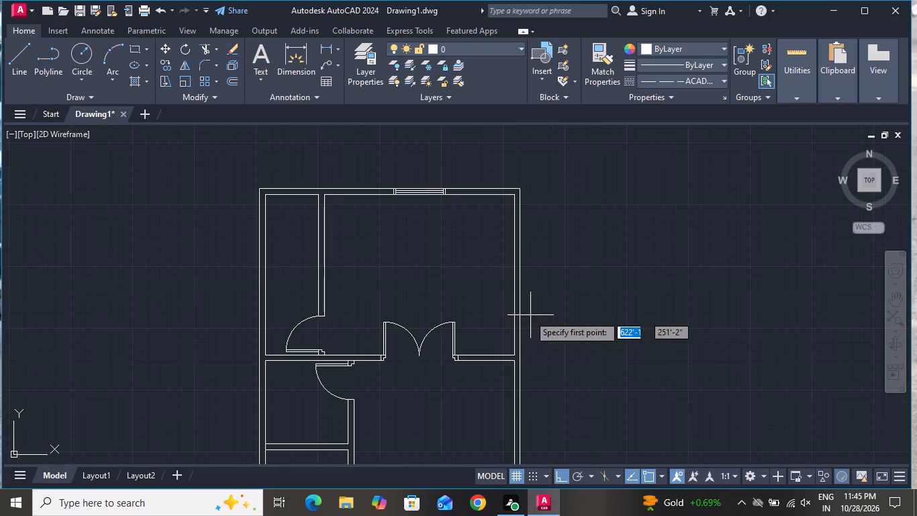
left_click(514, 271)
scroll(531, 279, "up", 3)
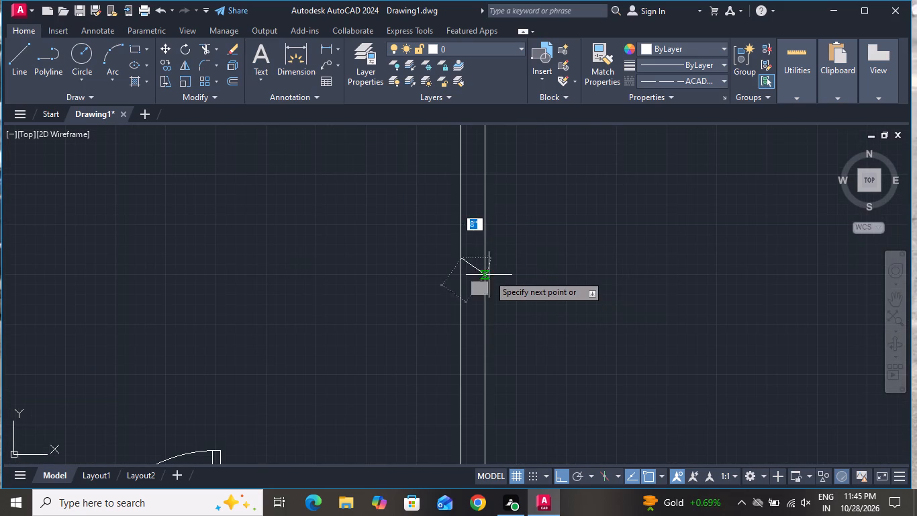
left_click(483, 261)
right_click(483, 261)
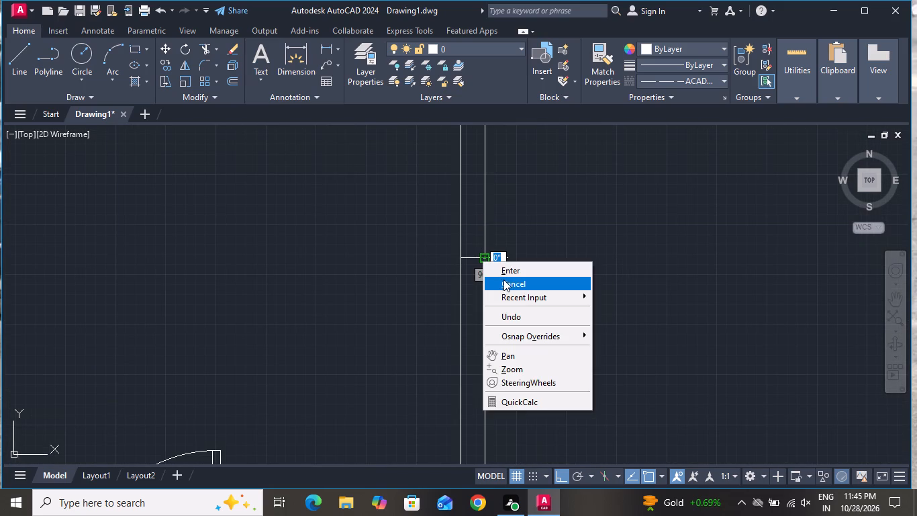
left_click(503, 280)
Set the current linetype for new objects to ByLayer.
left_click(653, 83)
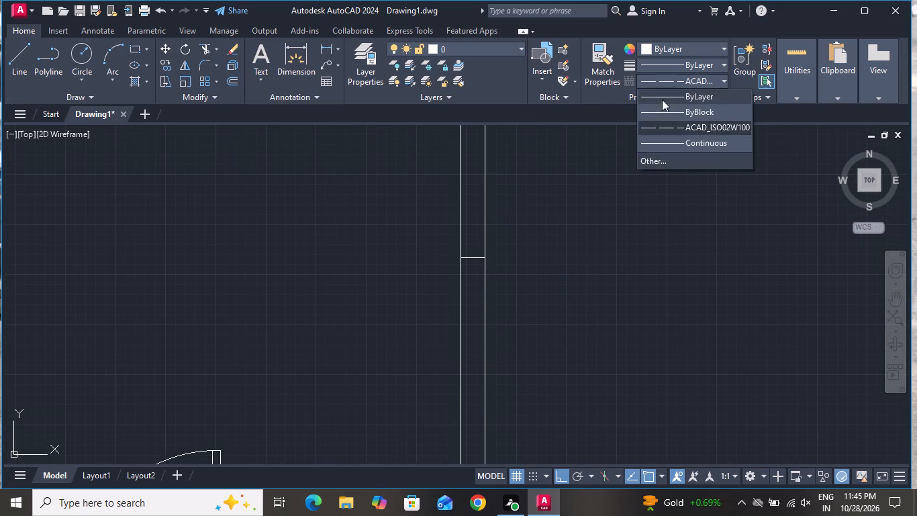
left_click(662, 97)
Offset the short horizontal line in the right wall 2' upward and 2' downward.
type("O")
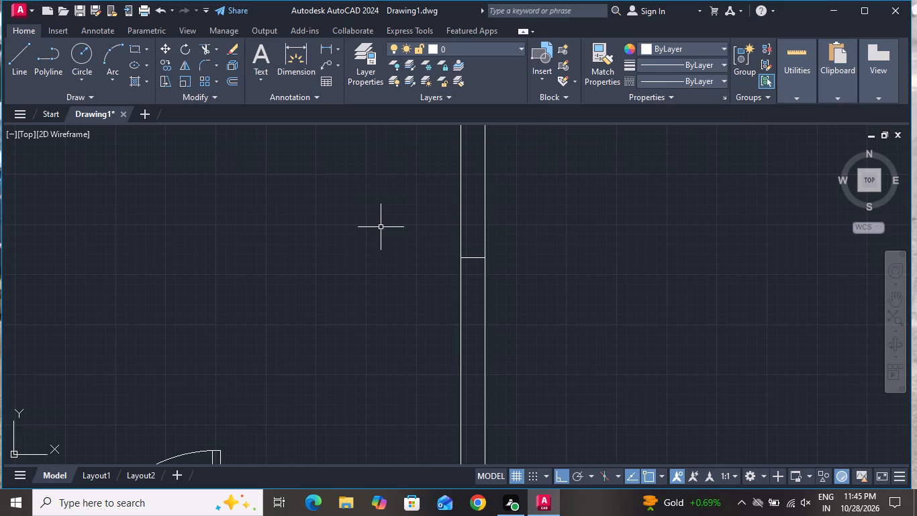
key("space")
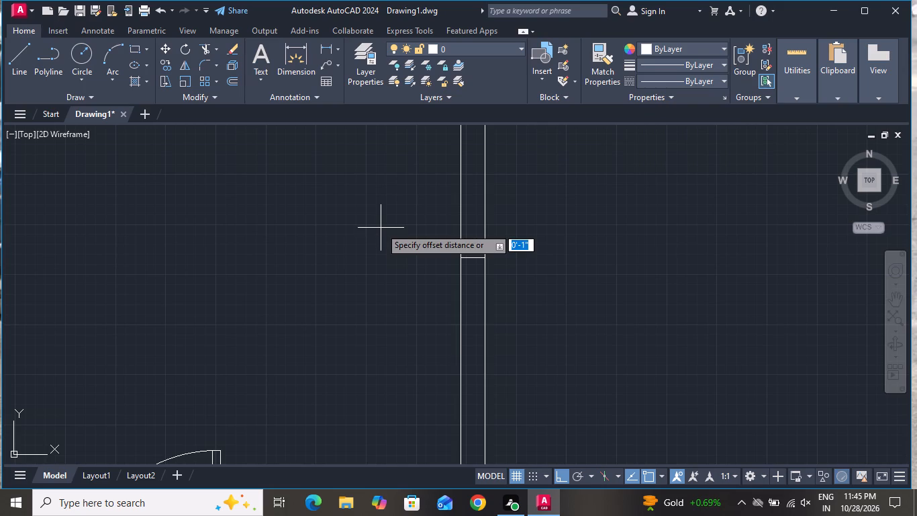
type("2'")
key("Return")
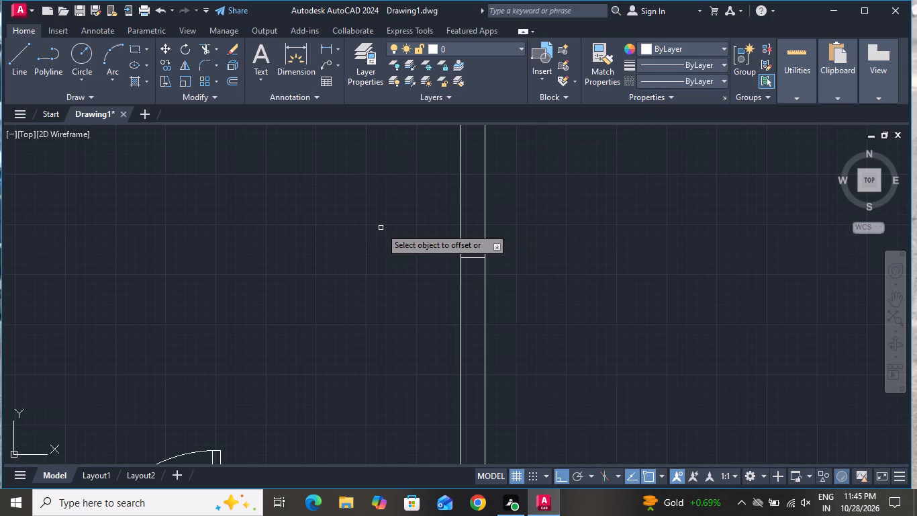
left_click(472, 259)
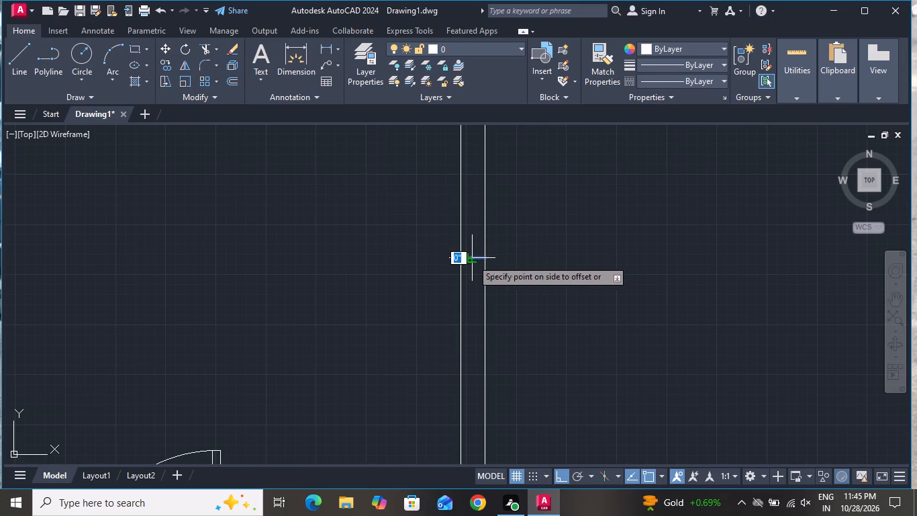
left_click(472, 192)
left_click(475, 259)
left_click(481, 313)
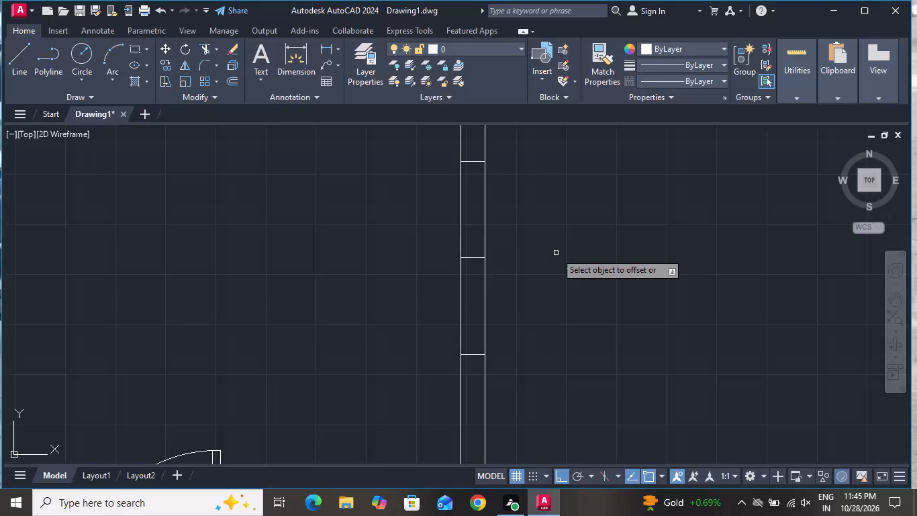
right_click(556, 253)
left_click(597, 276)
Offset the two outer horizontal lines in the right wall 2" outward, away from the middle line.
type("O")
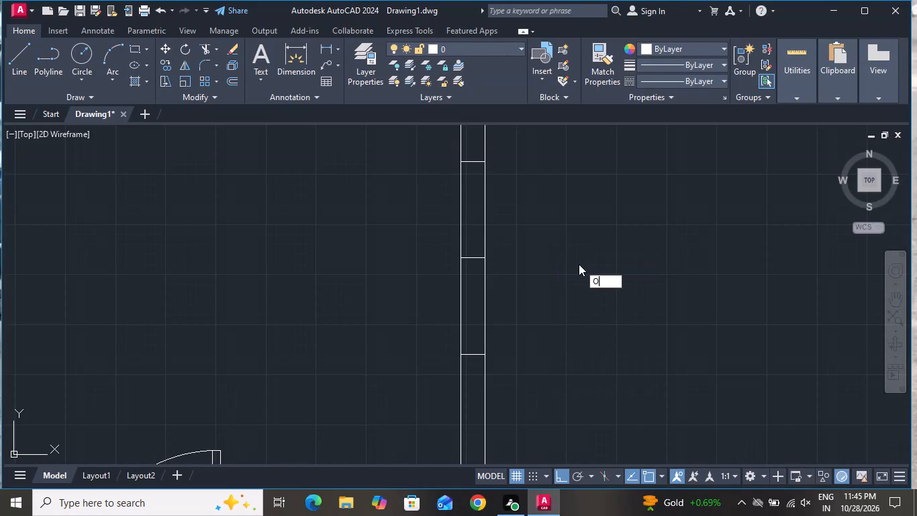
key("space")
key("2")
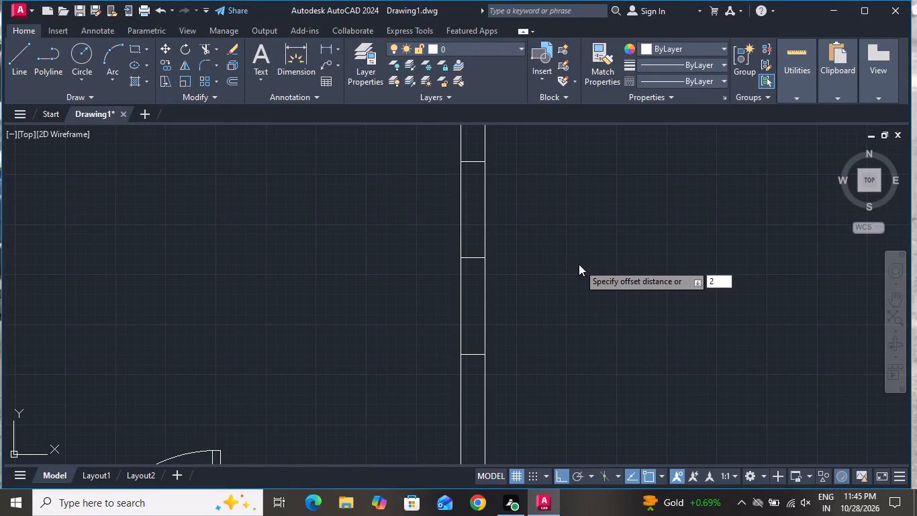
key("shift+quotedbl")
key("Return")
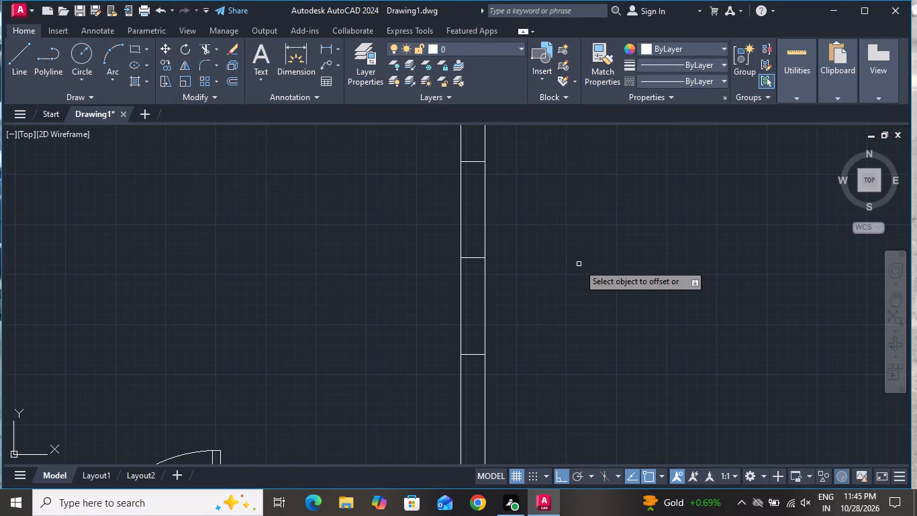
left_click(482, 355)
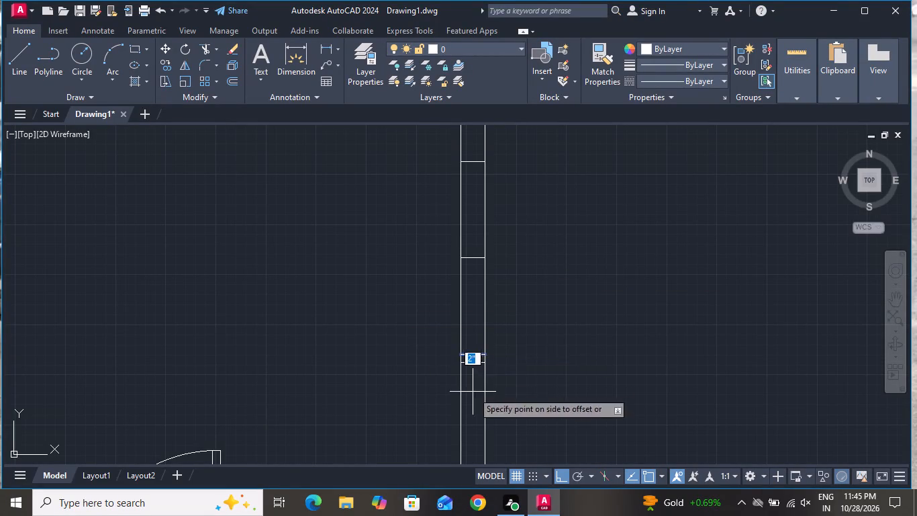
left_click(473, 396)
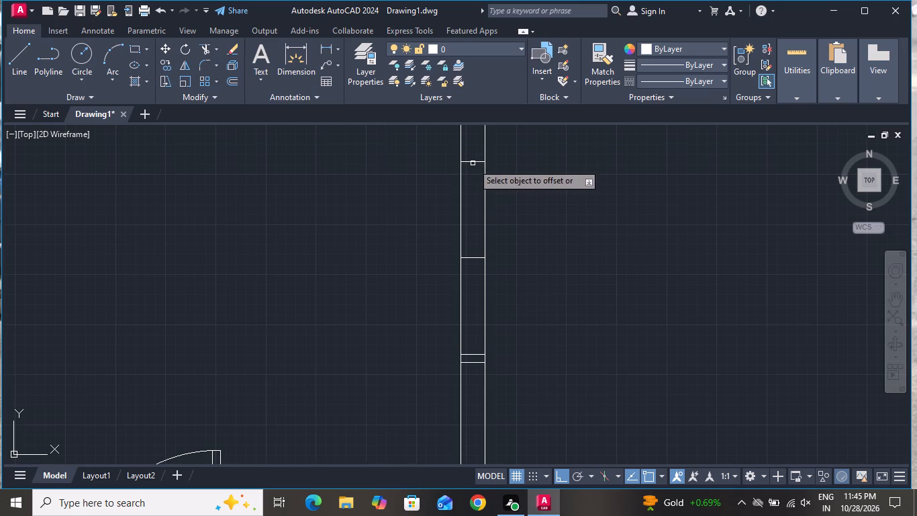
left_click(473, 163)
left_click(472, 157)
right_click(485, 174)
left_click(518, 191)
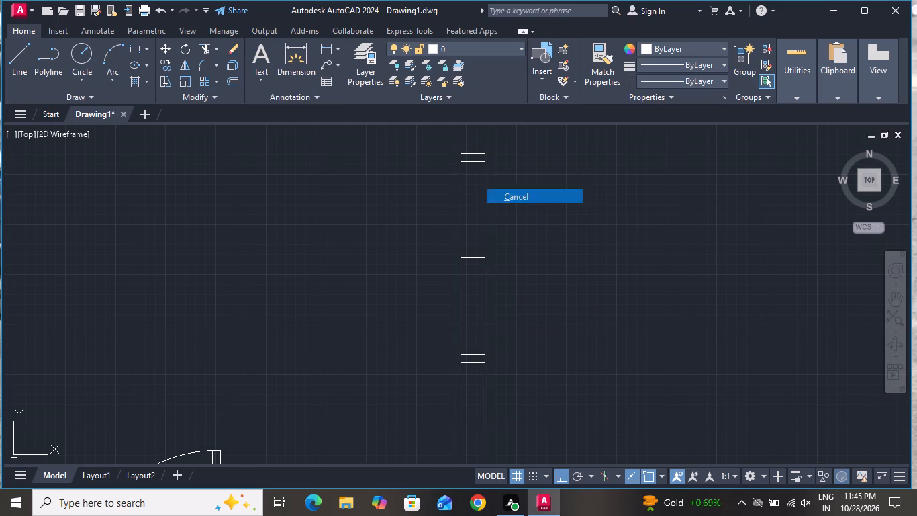
Draw a vertical line inside the right wall between the midpoints of the window opening's two inner jamb lines.
left_click(0, 52)
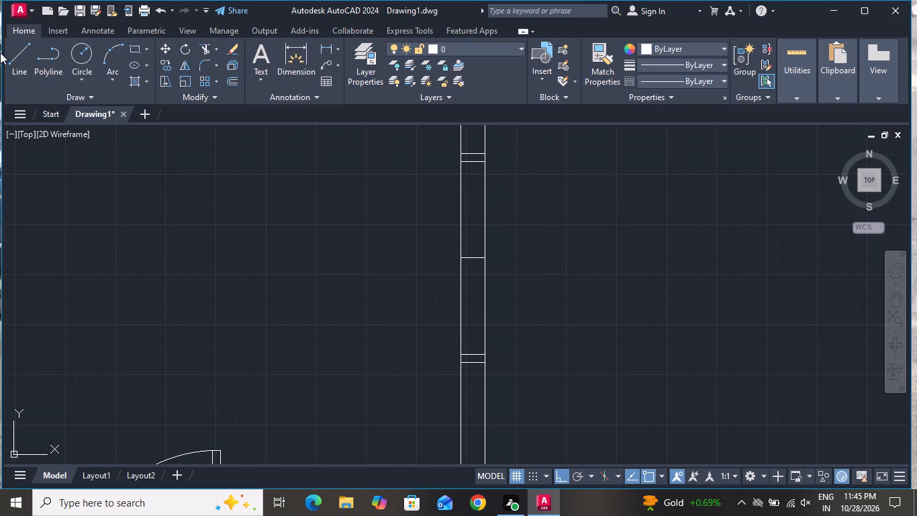
left_click(15, 59)
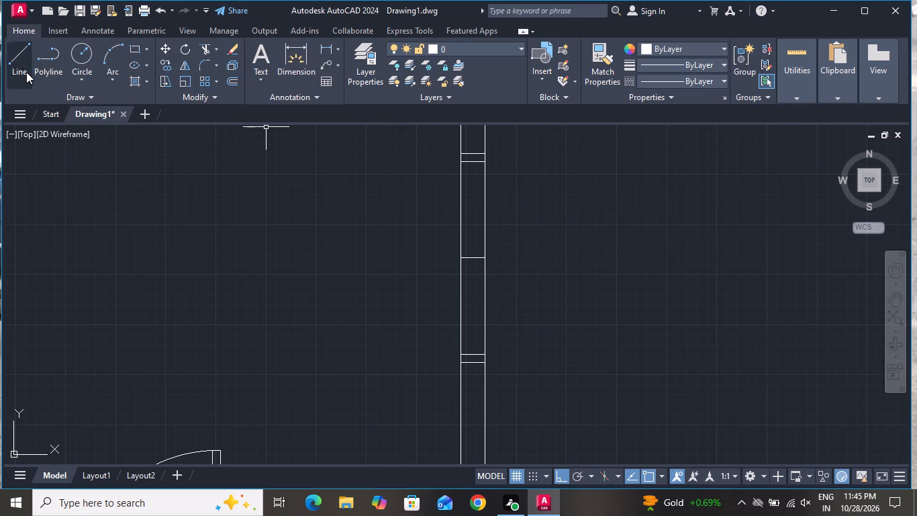
left_click(23, 67)
scroll(457, 161, "up", 1)
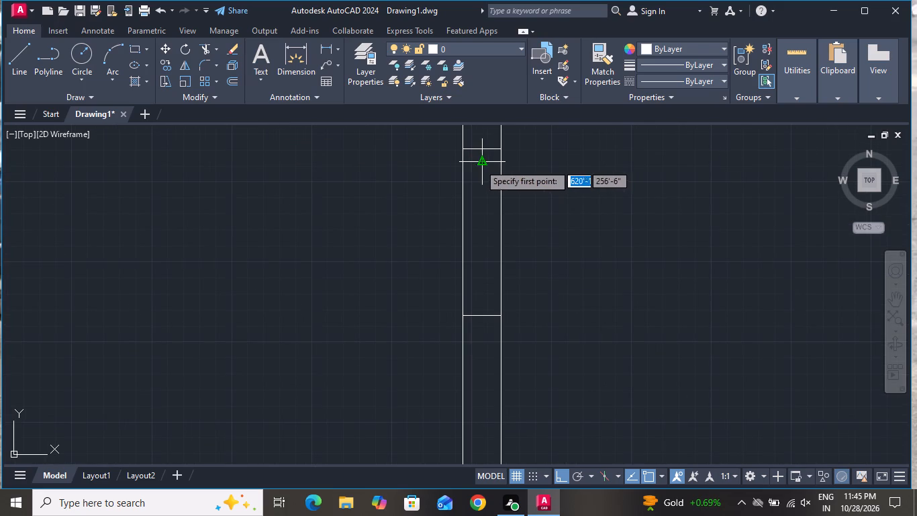
left_click(479, 163)
scroll(482, 301, "down", 3)
scroll(480, 367, "up", 3)
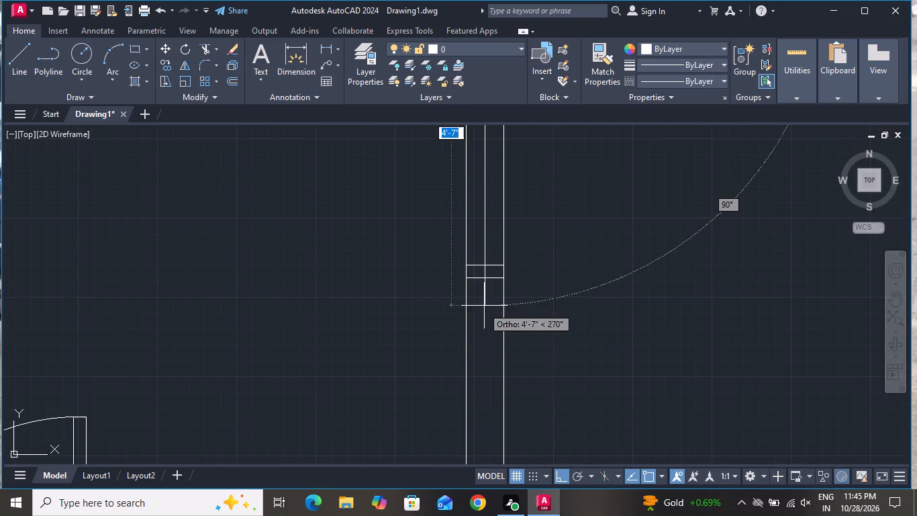
left_click(487, 262)
right_click(487, 263)
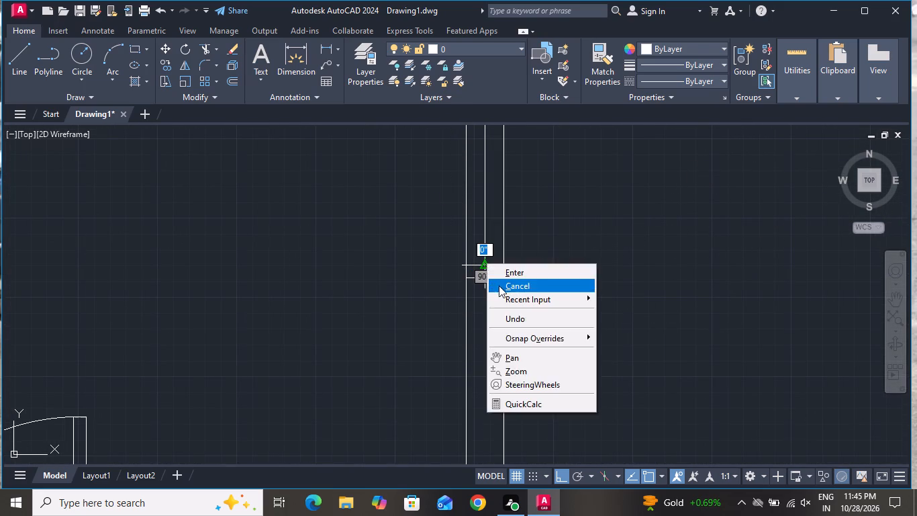
left_click(501, 286)
Offset the vertical centre line of the right-wall window 1" to each side.
scroll(516, 316, "down", 3)
type("O 1")
key("shift+quotedbl")
key("Return")
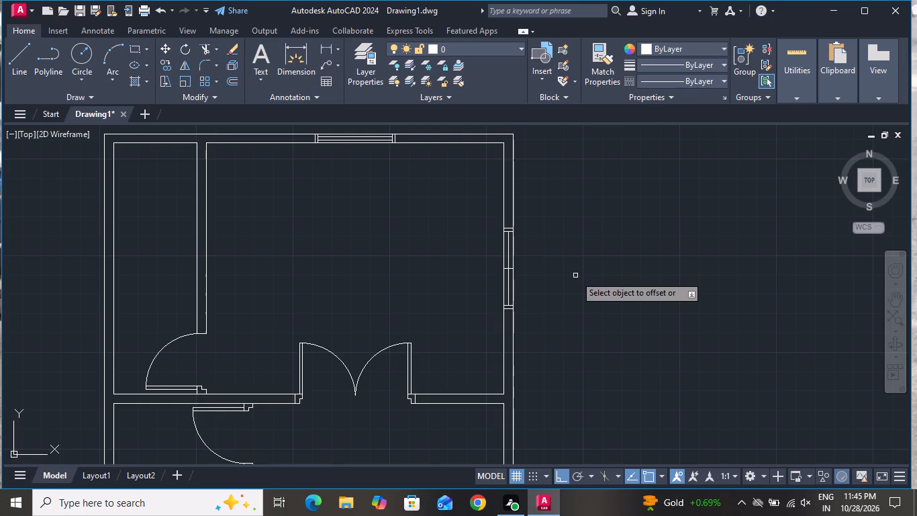
scroll(520, 269, "up", 4)
left_click(470, 249)
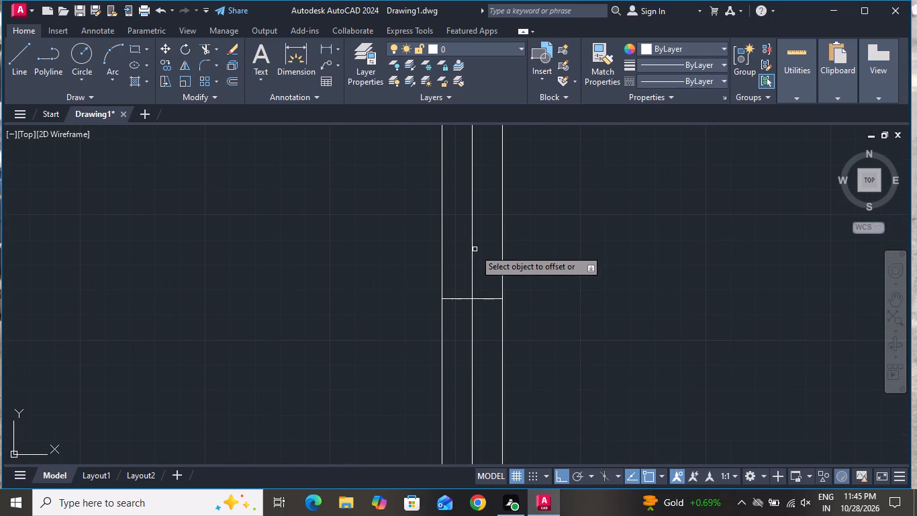
left_click(473, 253)
left_click(485, 254)
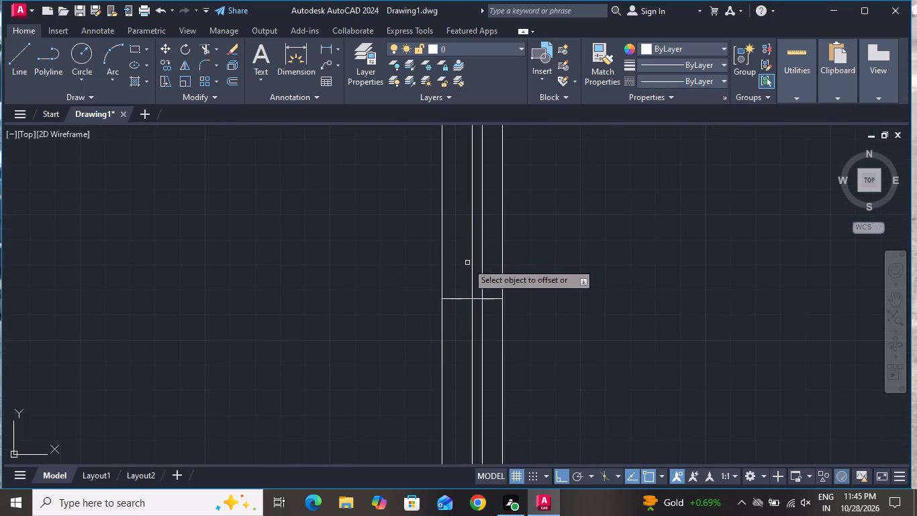
left_click(474, 256)
left_click(463, 264)
right_click(463, 265)
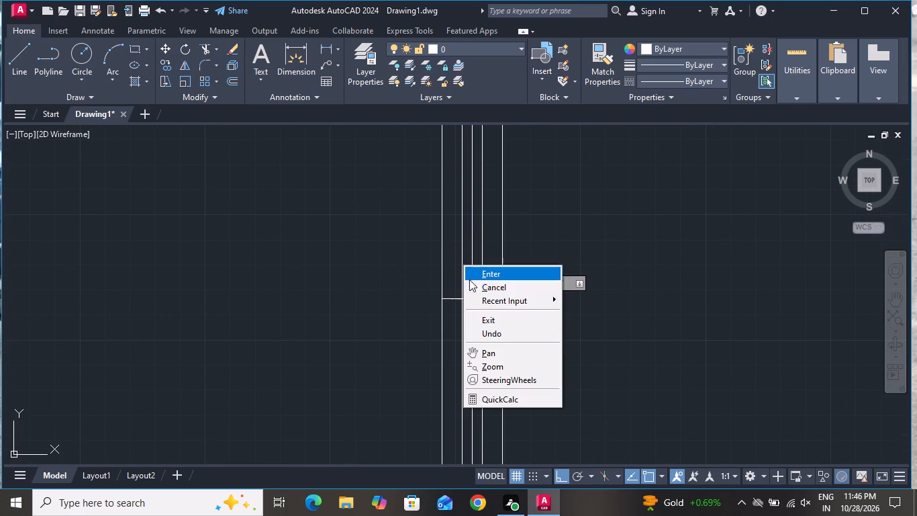
left_click(472, 284)
Delete the original vertical centre line and the middle horizontal line of the right-wall window.
scroll(479, 299, "up", 2)
left_click(473, 287)
left_click(452, 316)
scroll(452, 316, "up", 1)
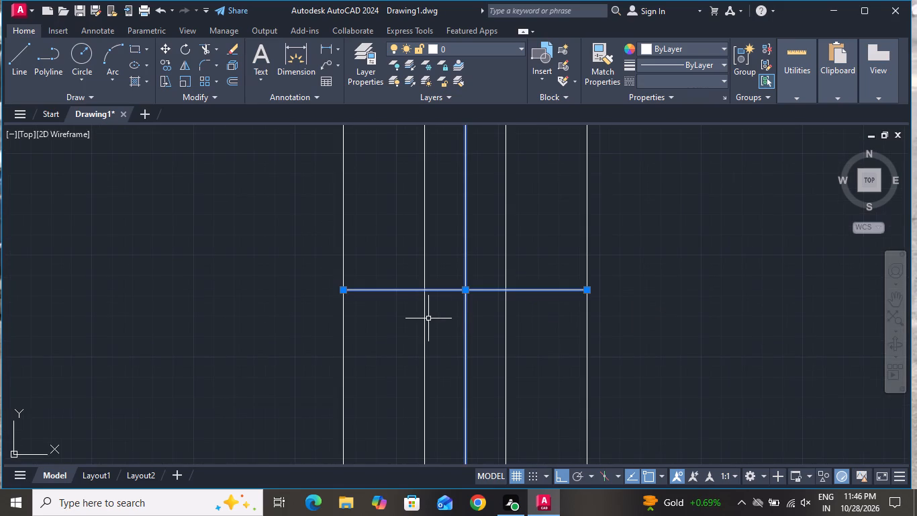
key("Delete")
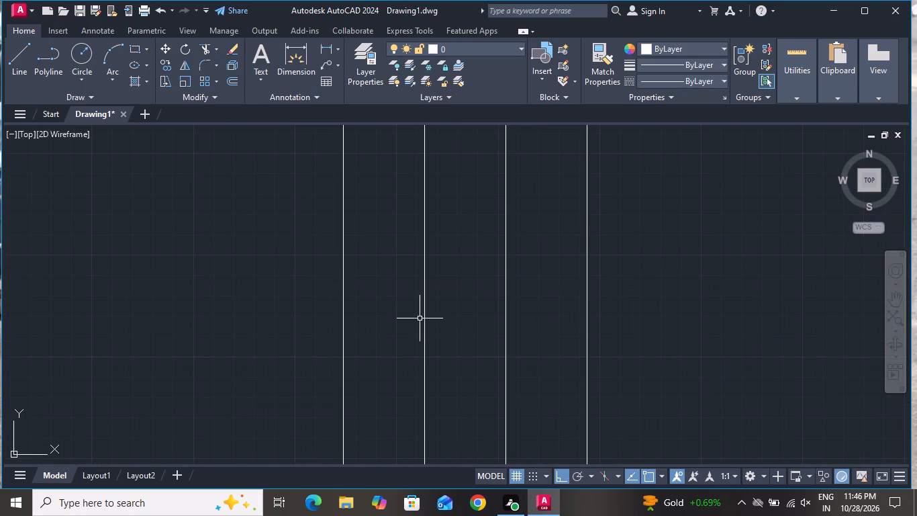
Draw a horizontal line across the left wall of the narrow upper-left room, starting from the midpoint of the wall's inner face.
scroll(456, 329, "down", 6)
scroll(393, 301, "down", 3)
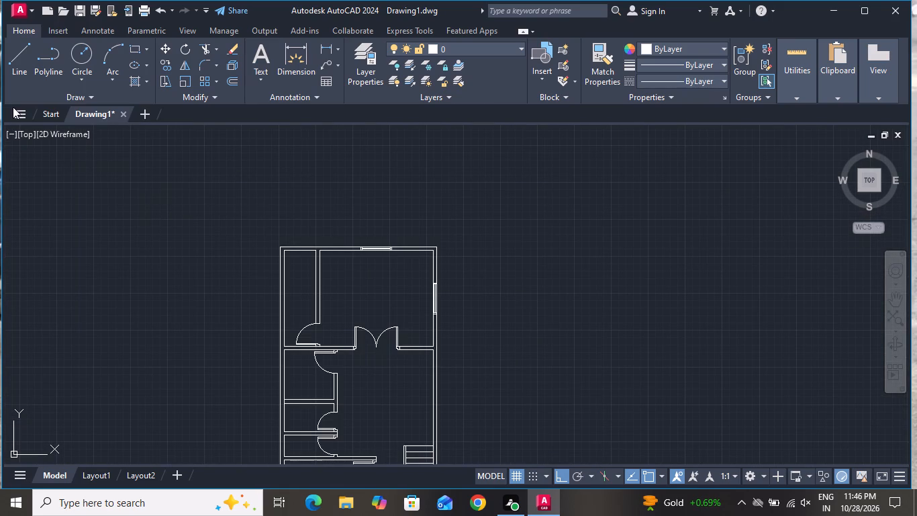
left_click(19, 42)
scroll(275, 288, "up", 2)
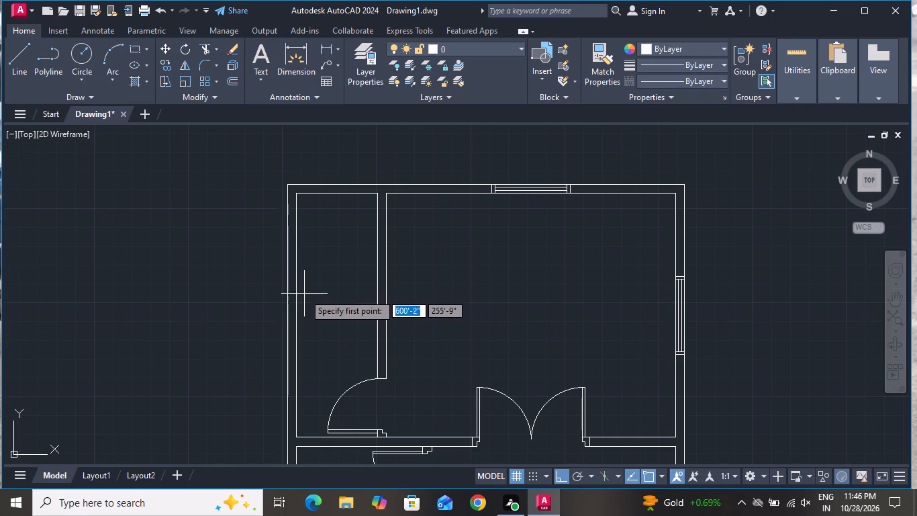
left_click(297, 314)
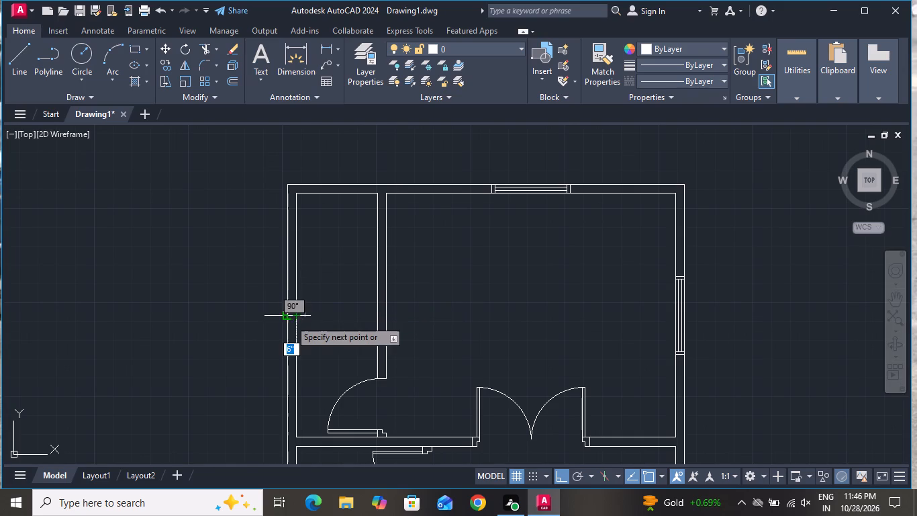
scroll(289, 316, "up", 3)
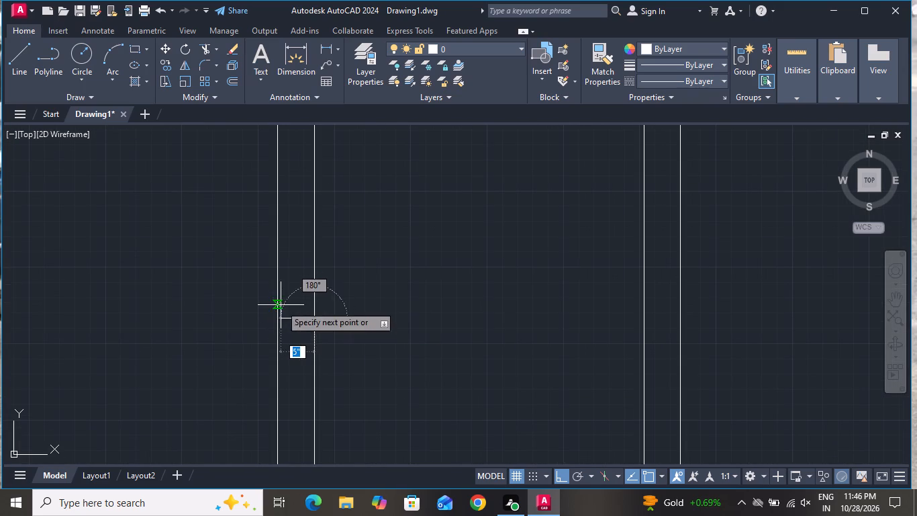
left_click(278, 316)
right_click(278, 316)
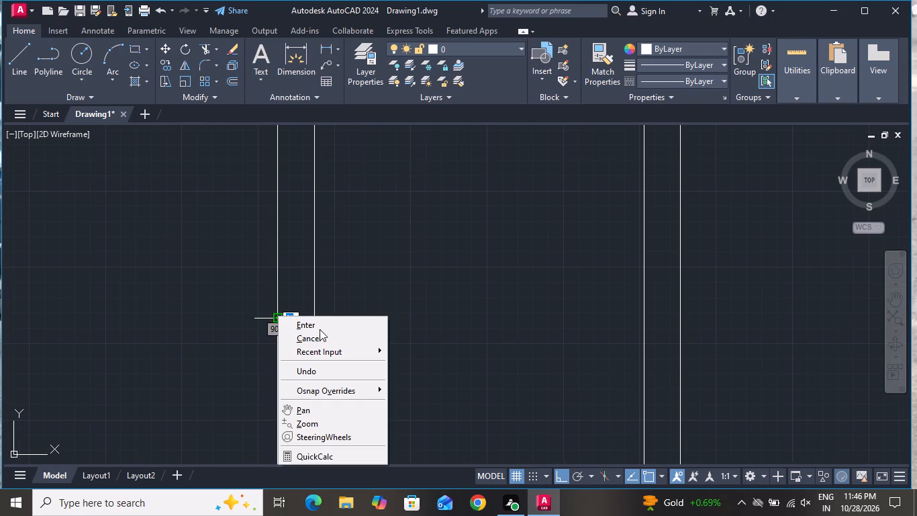
left_click(320, 331)
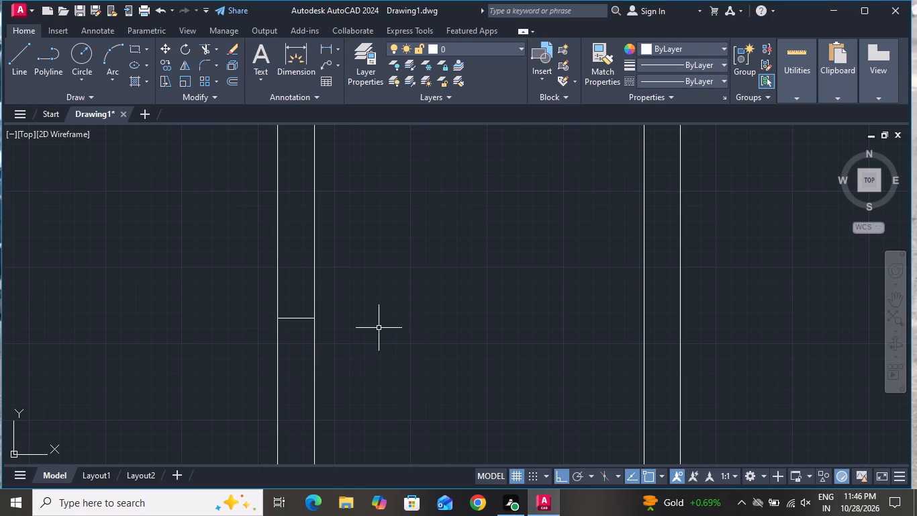
Offset the short horizontal line in the left wall 2' upward and 2' downward.
key("o")
key("space")
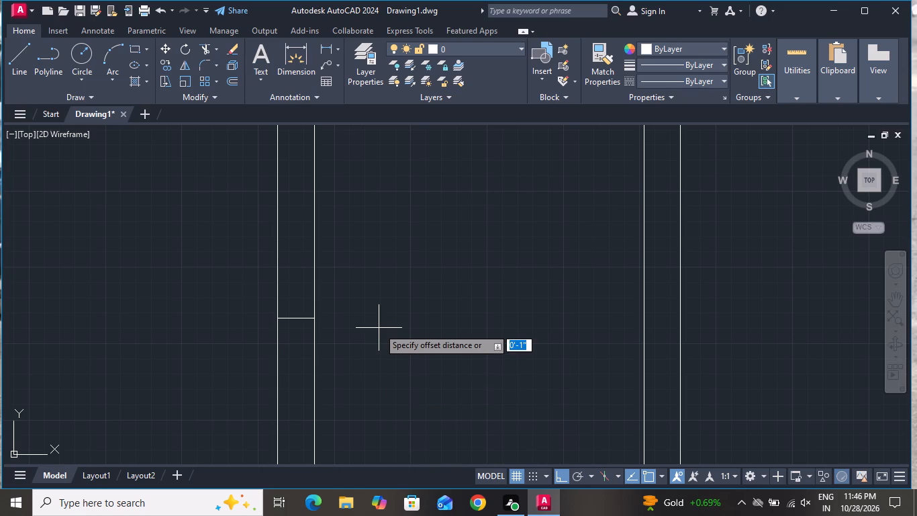
type("2'")
key("Return")
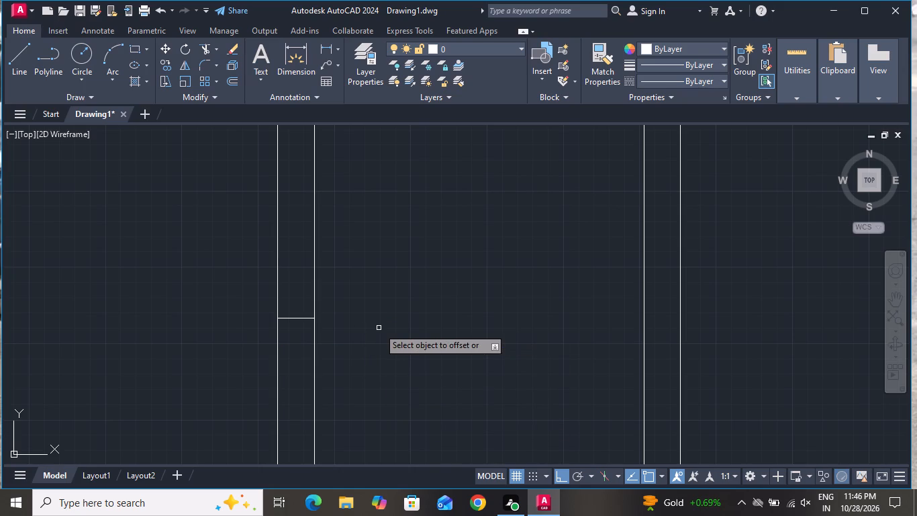
left_click(305, 316)
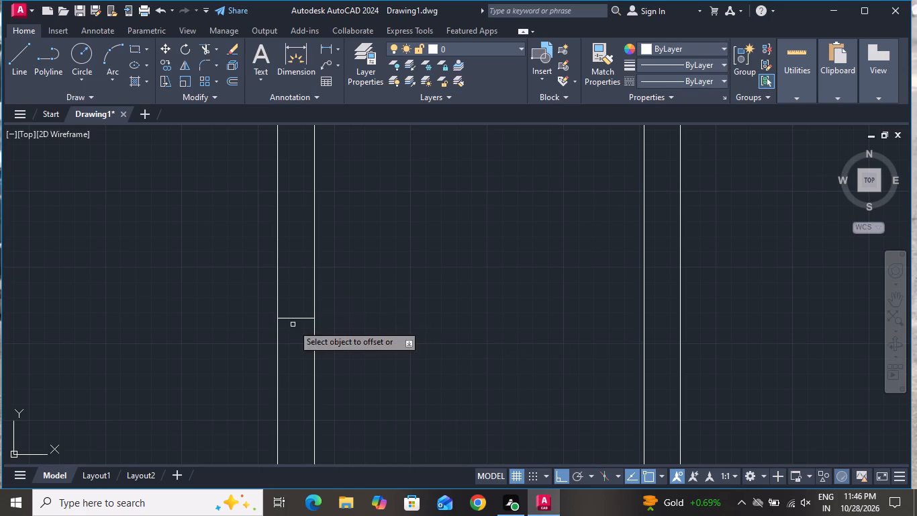
left_click(295, 318)
left_click(295, 289)
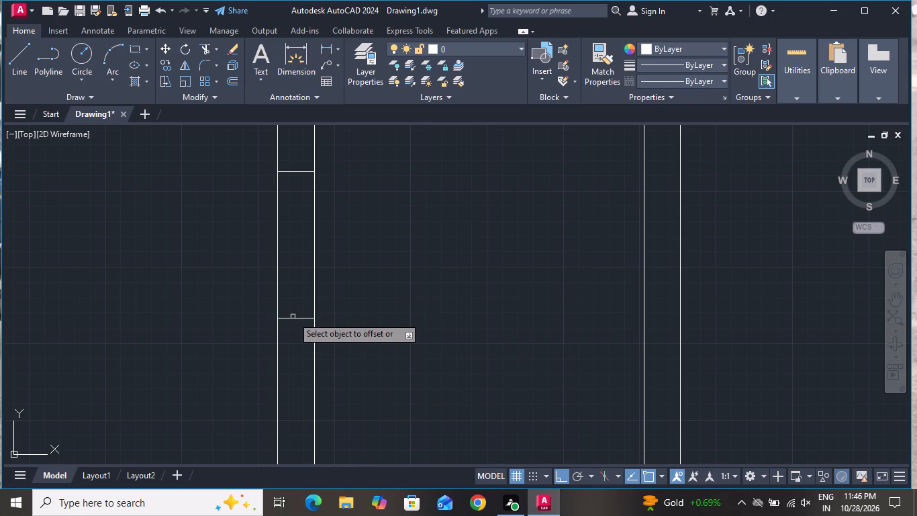
left_click(293, 316)
left_click(301, 318)
left_click(291, 370)
scroll(377, 256, "down", 2)
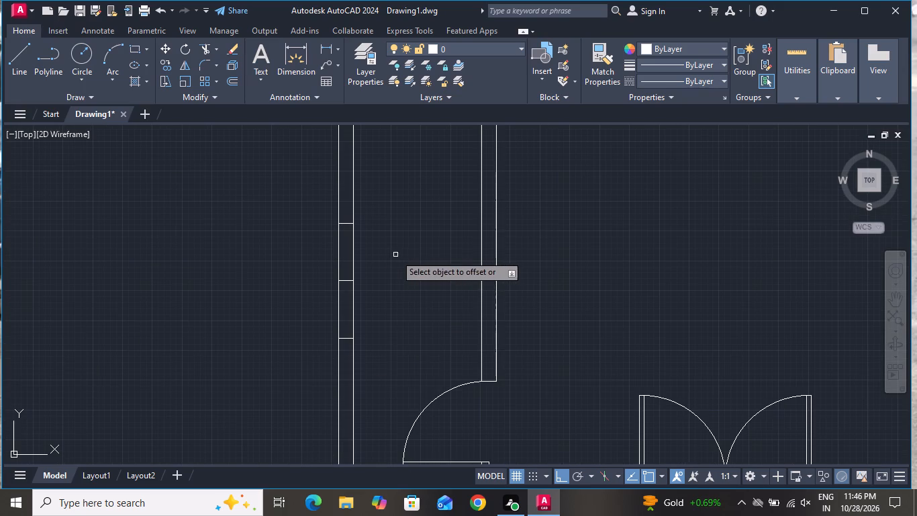
right_click(395, 253)
left_click(415, 273)
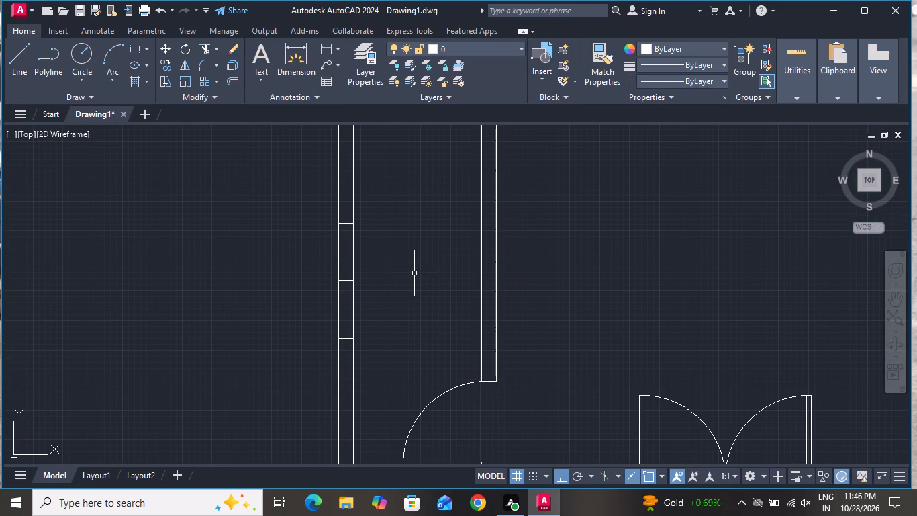
Offset the two outer horizontal lines in the left wall 2" outward, away from the middle line.
type("O")
key("space")
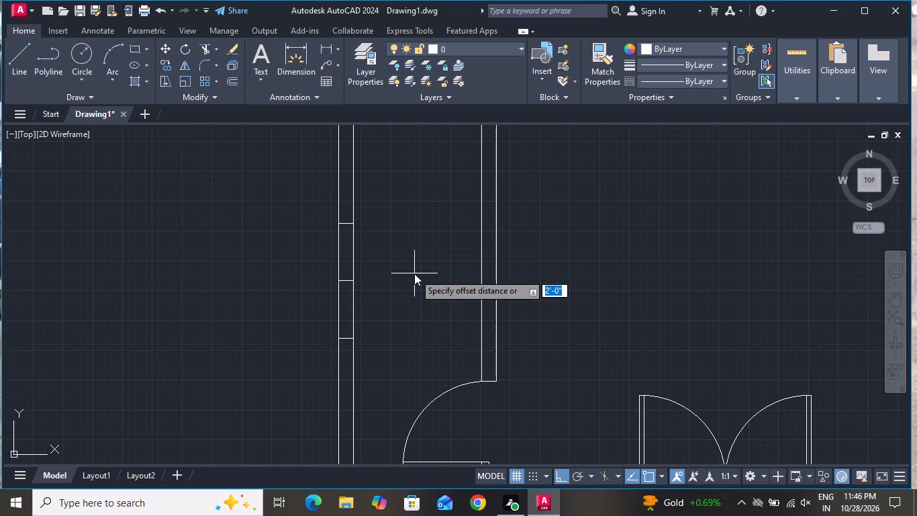
key("2")
key("shift+quotedbl")
key("Return")
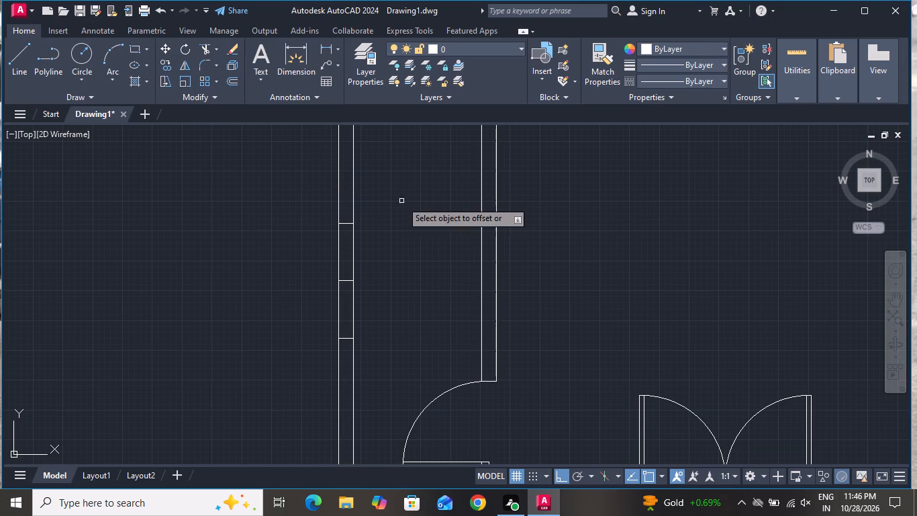
scroll(348, 230, "up", 1)
left_click(344, 219)
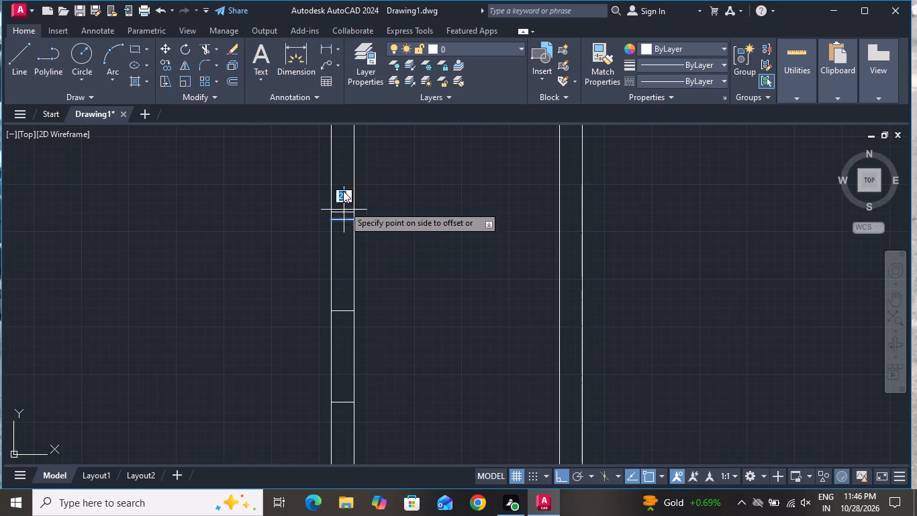
left_click(343, 191)
left_click(340, 403)
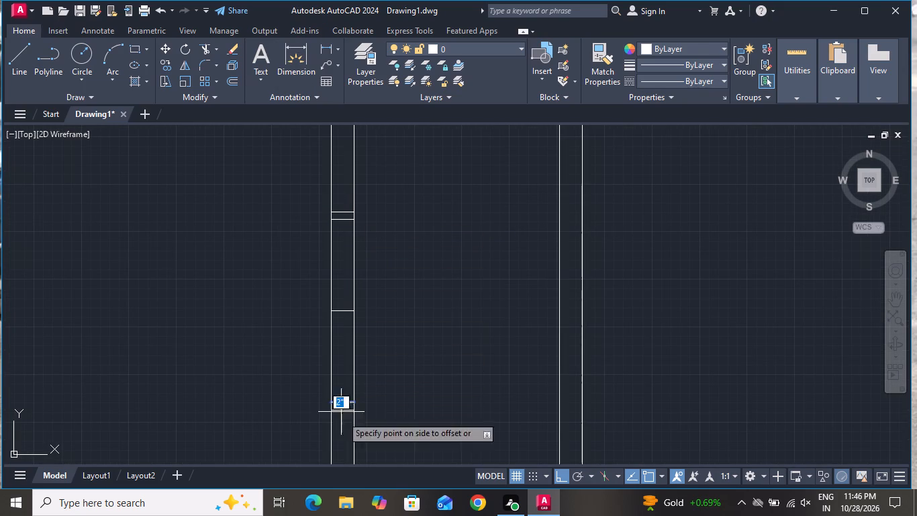
left_click(344, 425)
right_click(382, 312)
left_click(442, 337)
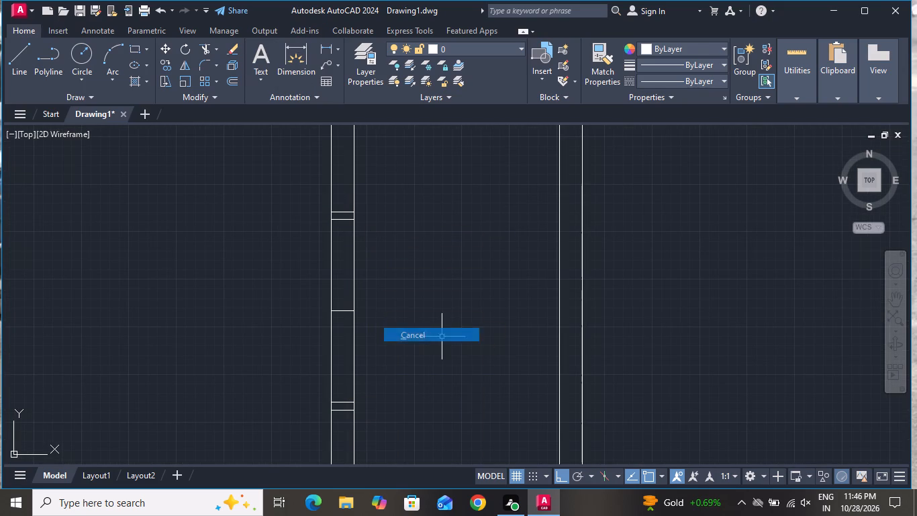
Draw a vertical line inside the left wall between the midpoints of the window opening's two inner jamb lines.
left_click(32, 48)
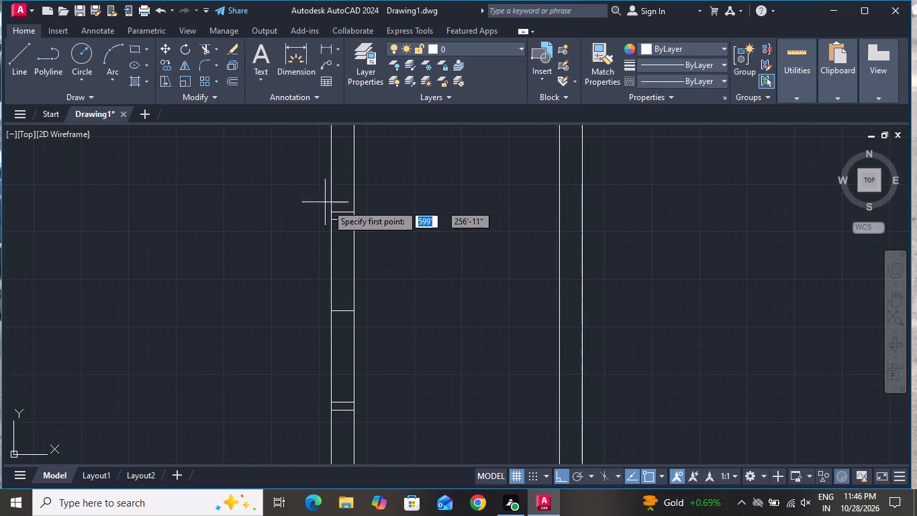
left_click(340, 221)
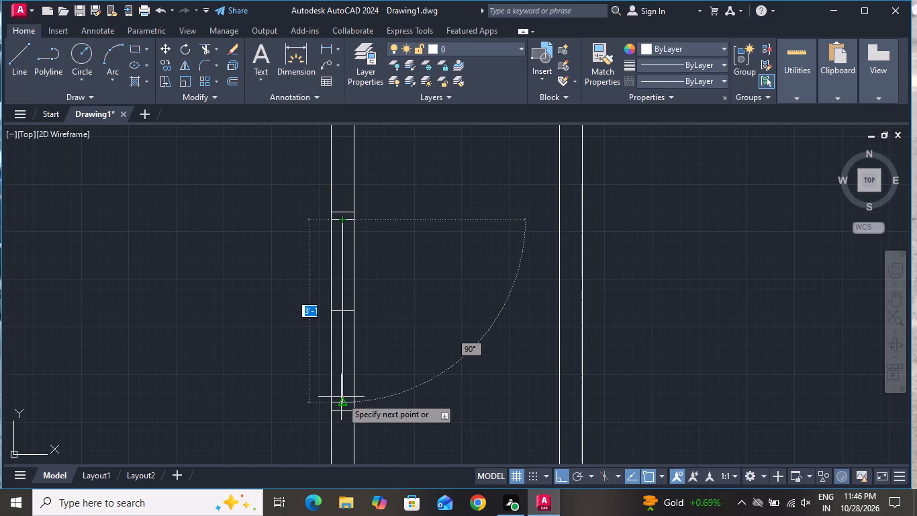
left_click(343, 402)
right_click(347, 385)
left_click(387, 259)
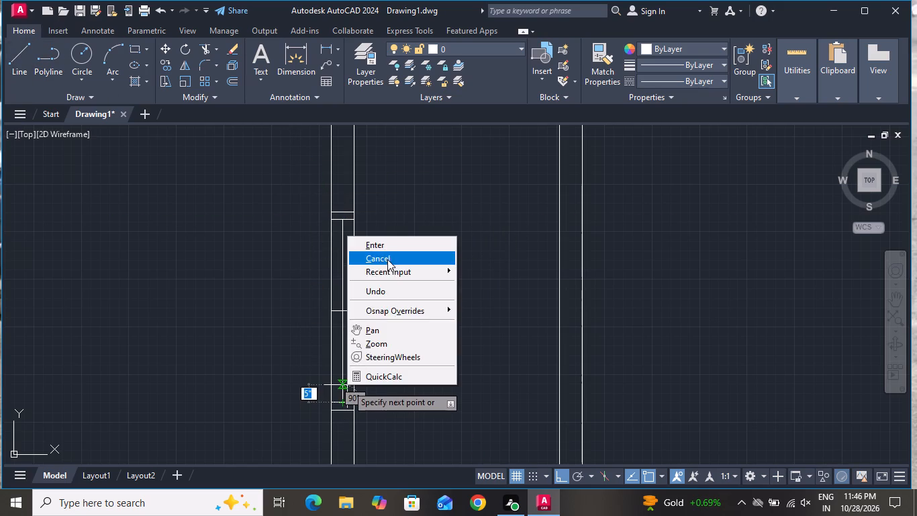
Offset the vertical centre line of the left-wall window 1" to each side.
type("O")
key("space")
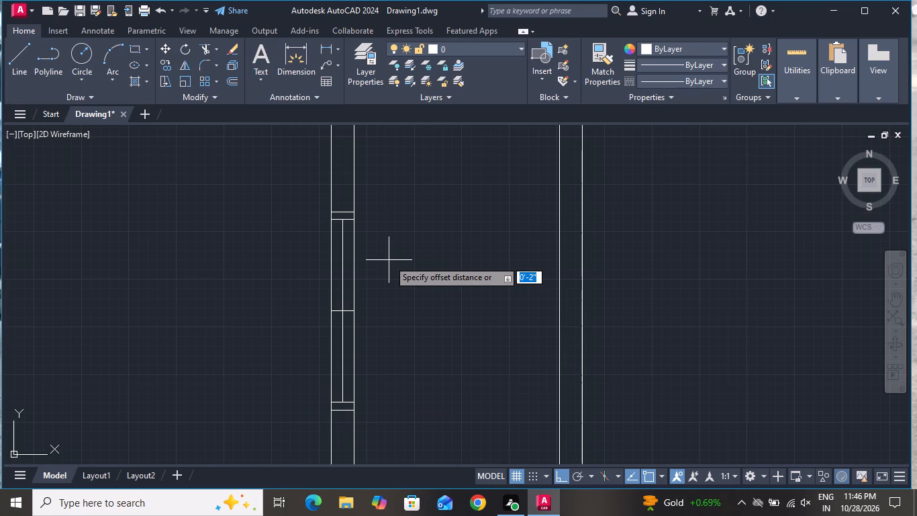
key("1")
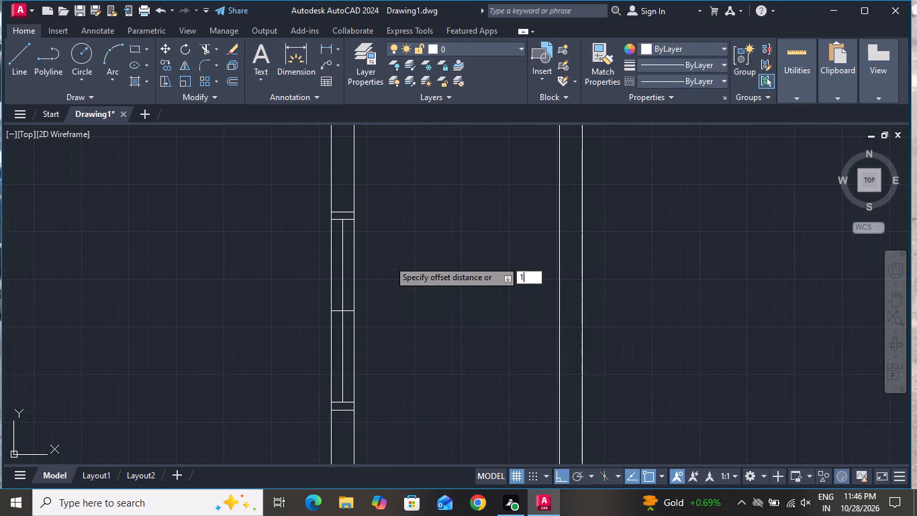
key("shift+quotedbl")
key("Return")
scroll(360, 255, "up", 2)
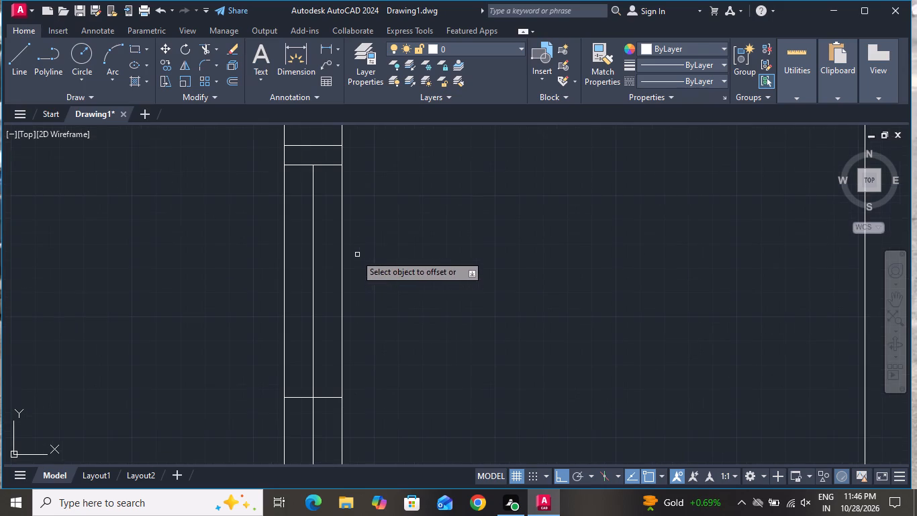
left_click(316, 259)
key("super+s")
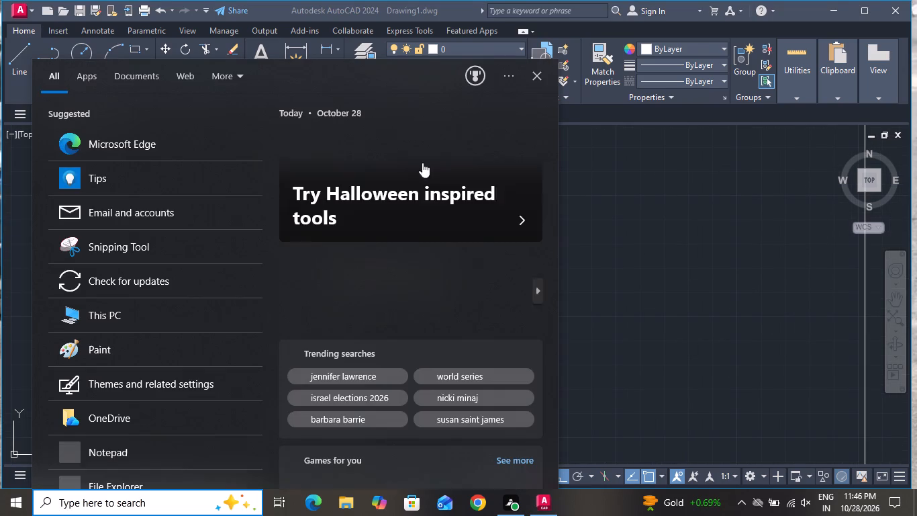
left_click(532, 77)
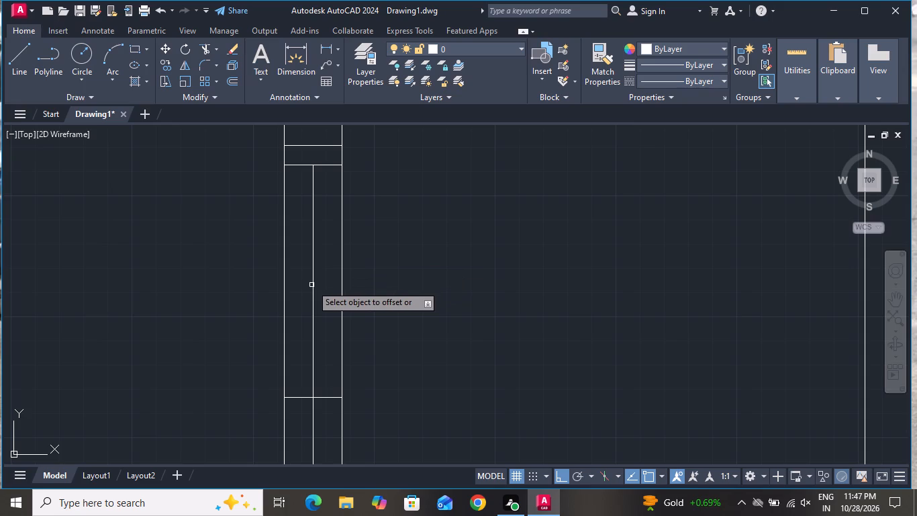
left_click(311, 284)
left_click(324, 279)
left_click(313, 283)
left_click(281, 289)
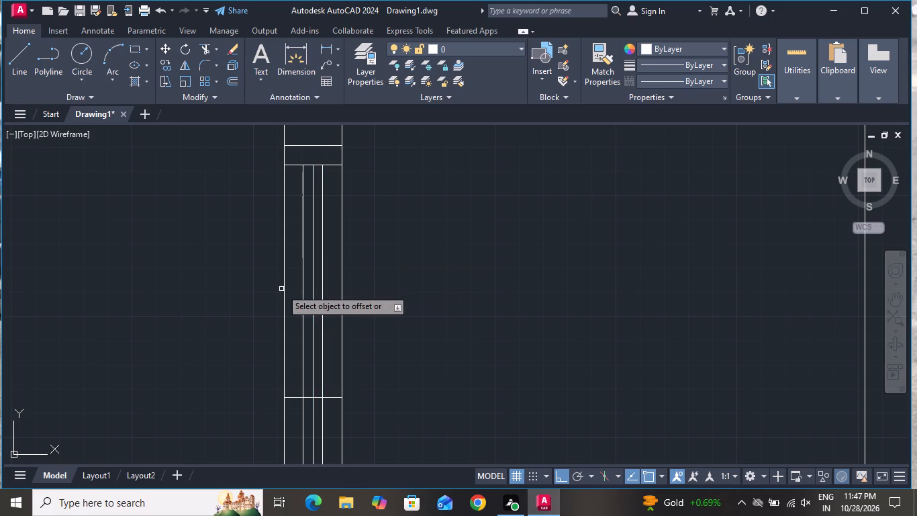
right_click(281, 288)
left_click(305, 312)
Delete the original vertical centre line and the middle horizontal line of the left-wall window.
scroll(320, 415, "up", 3)
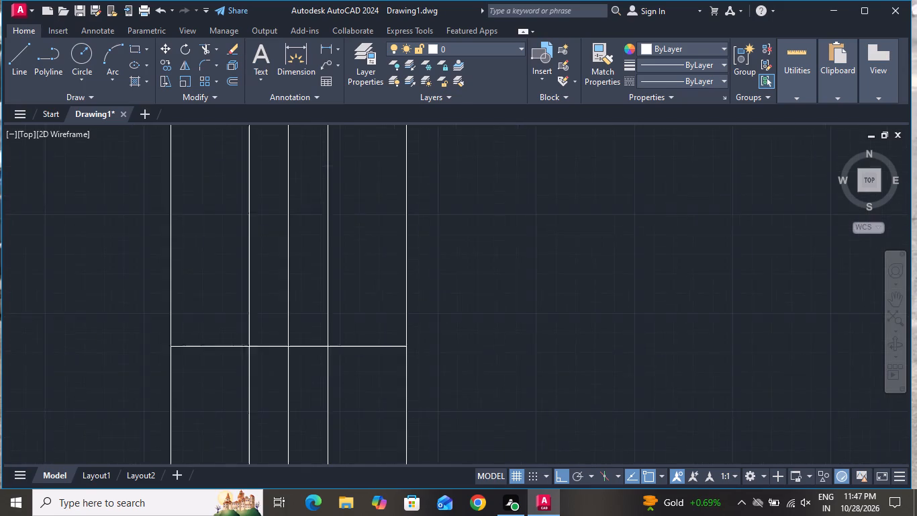
scroll(319, 415, "up", 1)
left_click(300, 290)
left_click(255, 322)
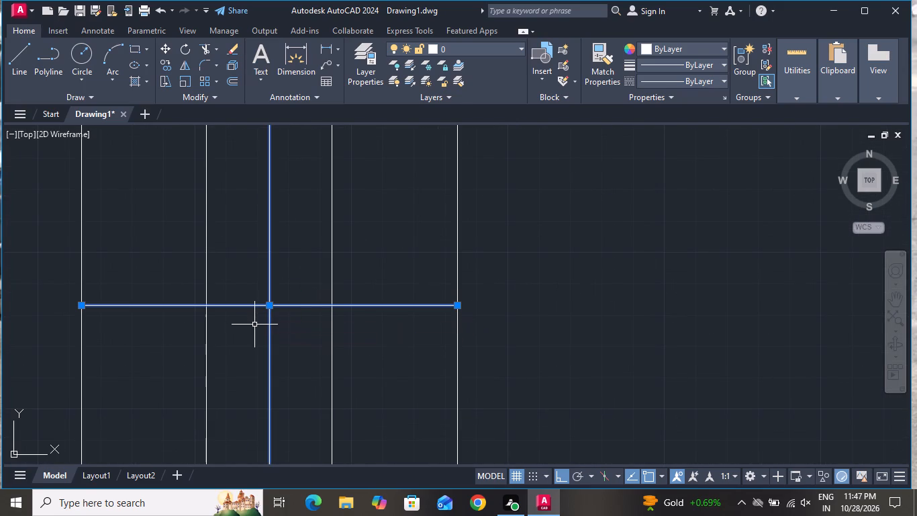
key("Delete")
scroll(358, 314, "down", 1)
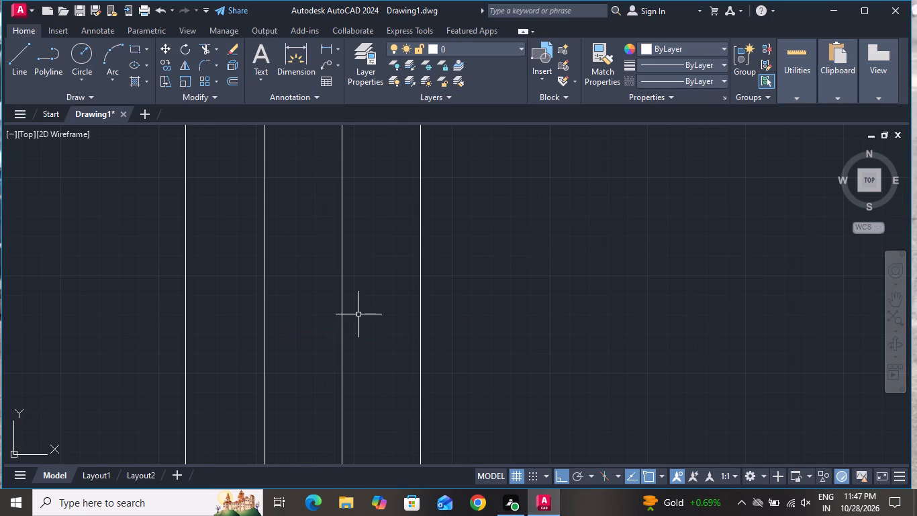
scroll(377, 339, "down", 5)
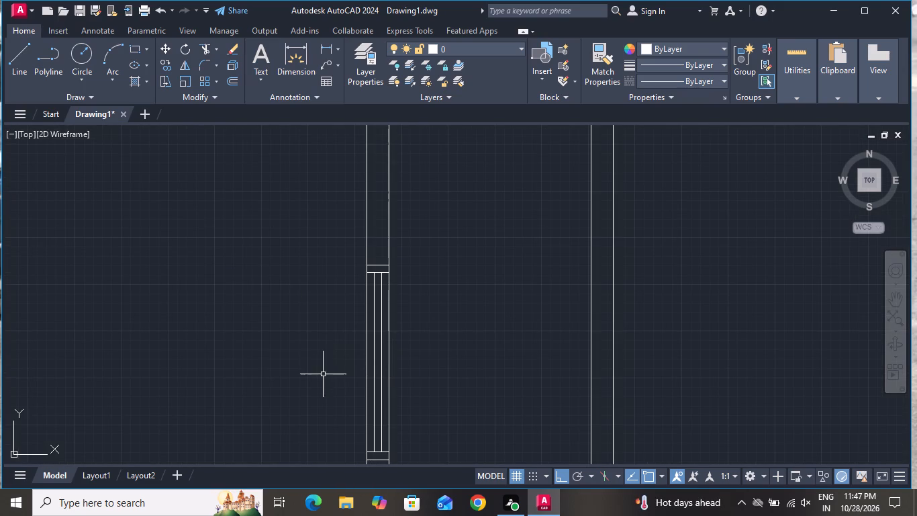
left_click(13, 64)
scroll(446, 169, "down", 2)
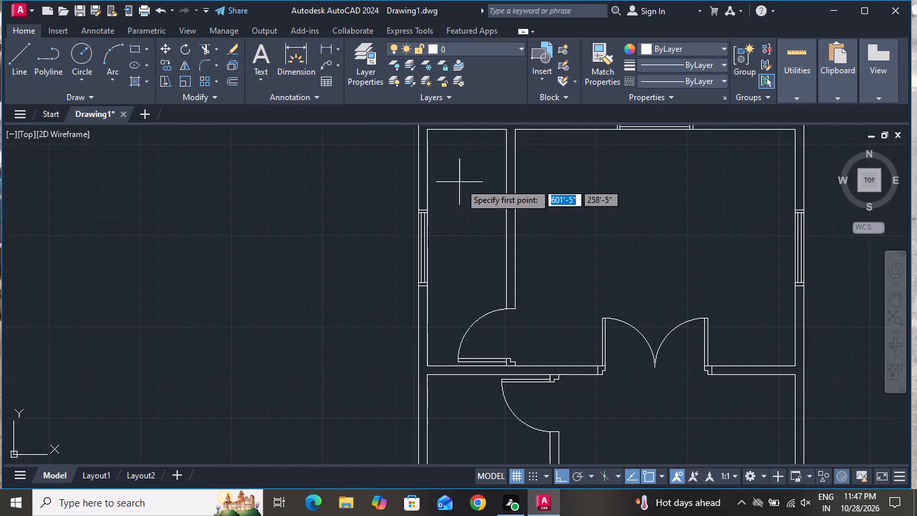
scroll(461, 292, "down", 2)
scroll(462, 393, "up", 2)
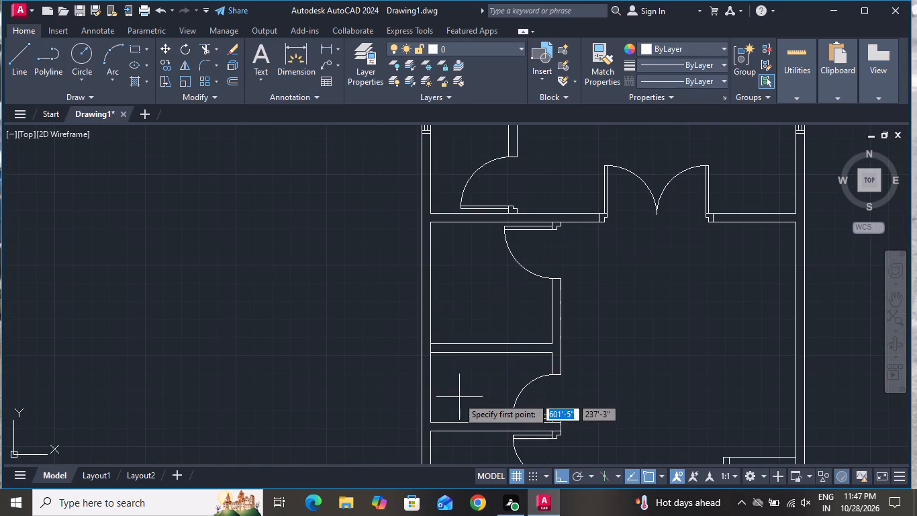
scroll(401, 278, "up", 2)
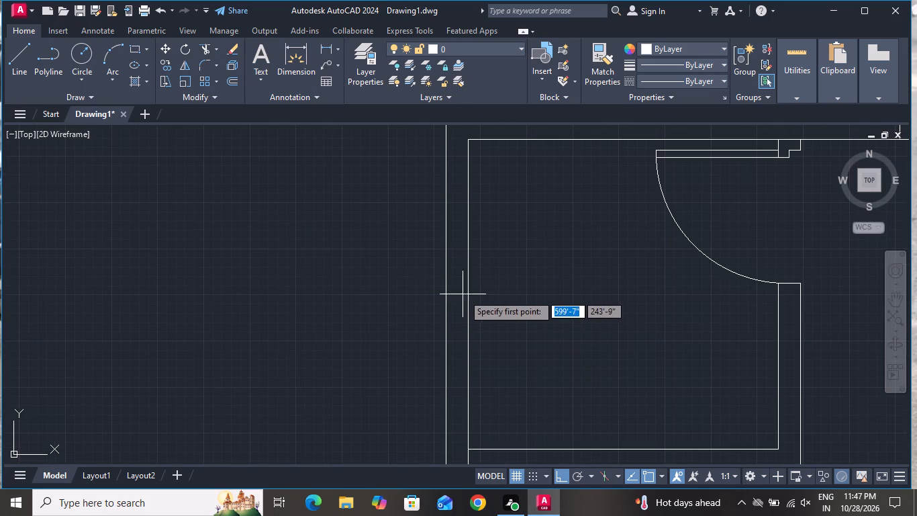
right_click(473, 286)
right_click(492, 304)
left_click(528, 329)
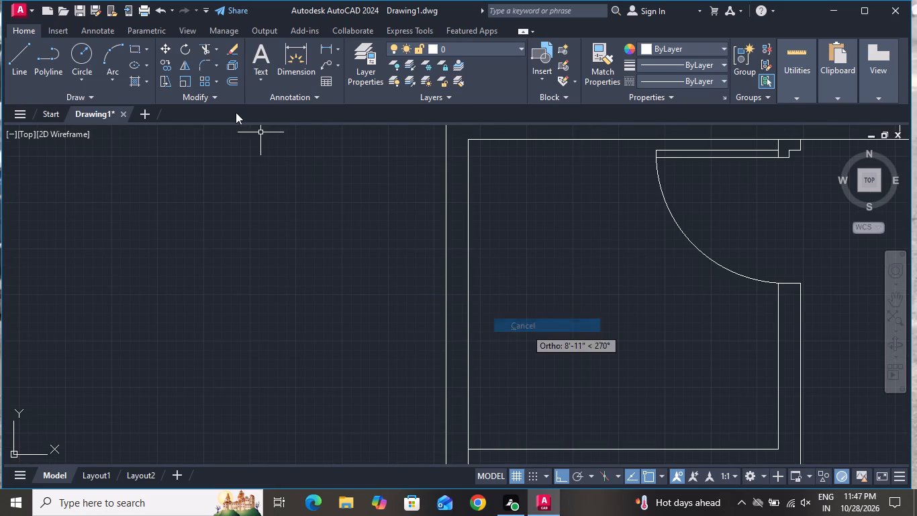
Trim the left wall's inner line between the two partition lines below the left-hand room with the downward-swinging door.
left_click(201, 47)
scroll(436, 187, "down", 2)
scroll(447, 305, "up", 2)
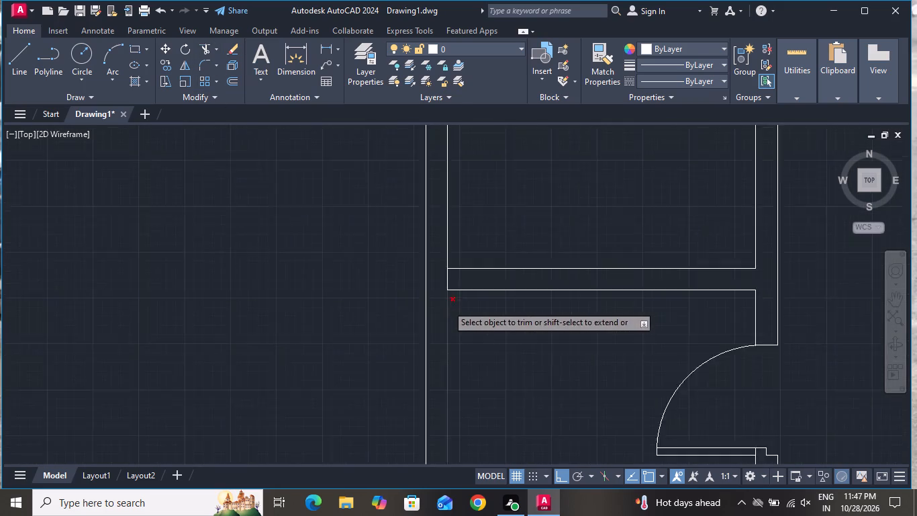
scroll(447, 305, "up", 1)
left_click(436, 261)
left_click(458, 263)
right_click(458, 264)
left_click(479, 284)
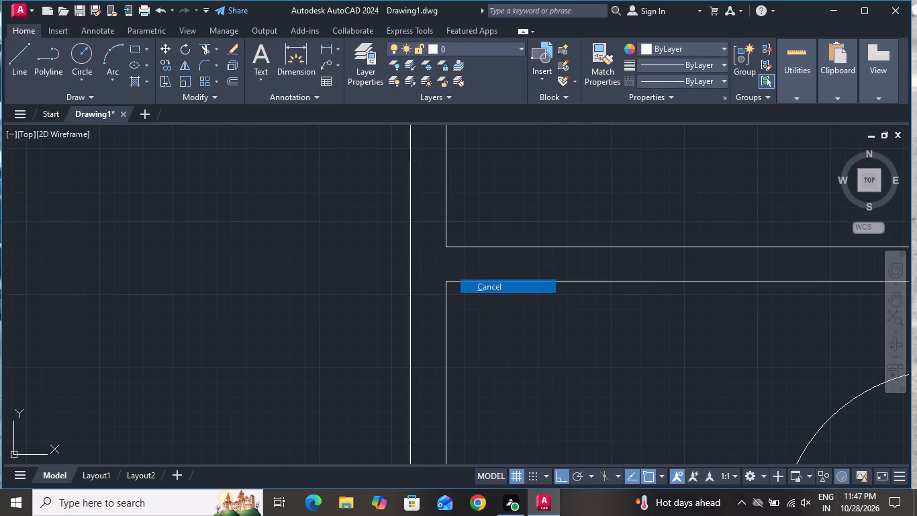
Draw a horizontal line across the left wall's thickness at the midpoint of the inner wall line of the room below the upper-left one.
scroll(480, 291, "down", 4)
left_click(24, 64)
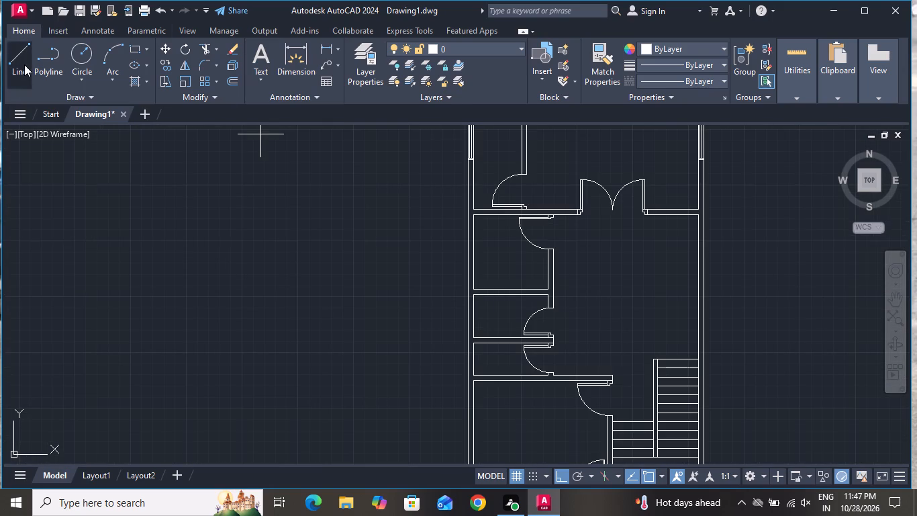
scroll(473, 270, "up", 1)
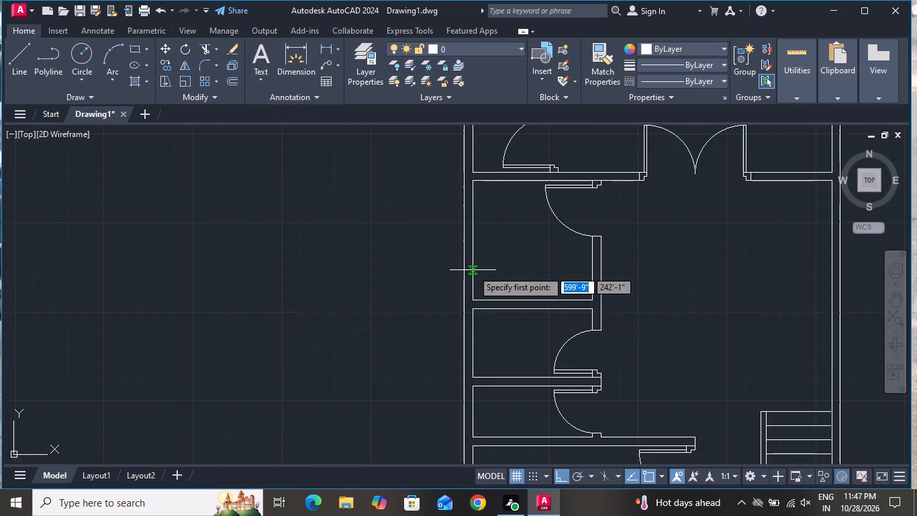
left_click(475, 236)
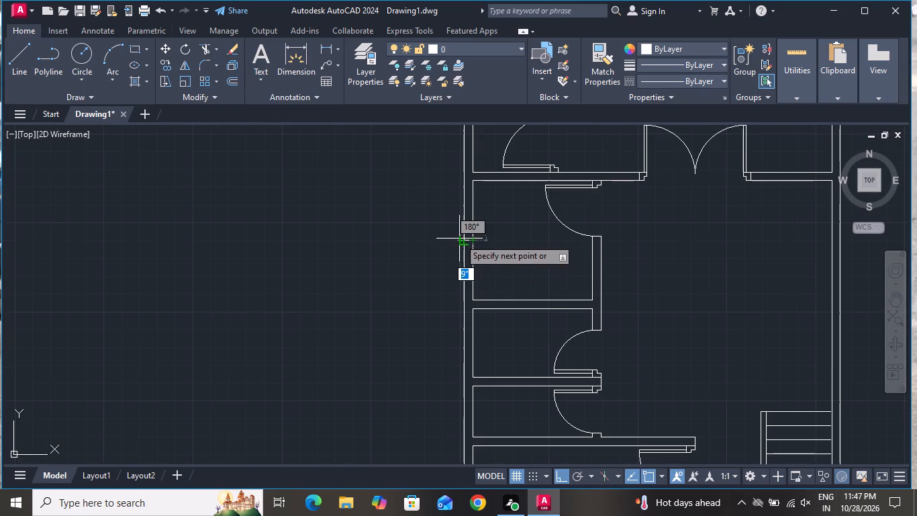
scroll(459, 240, "up", 3)
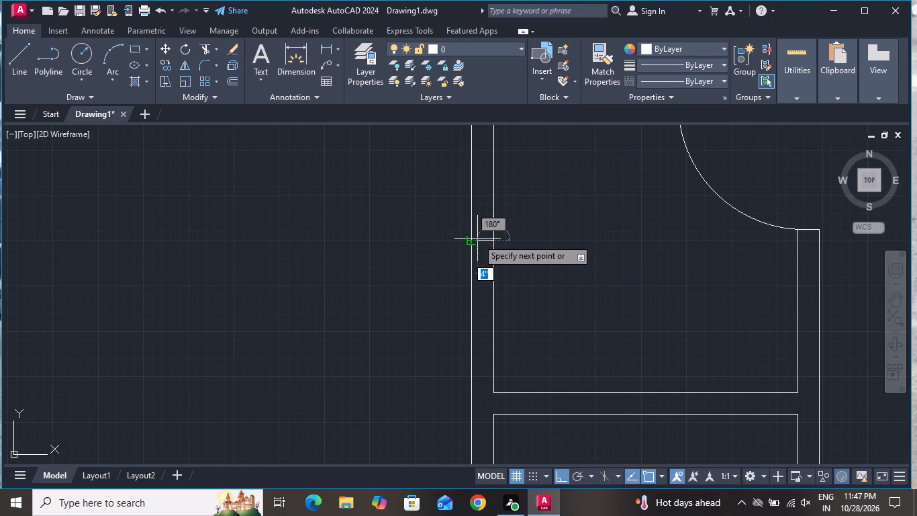
left_click(474, 237)
right_click(474, 237)
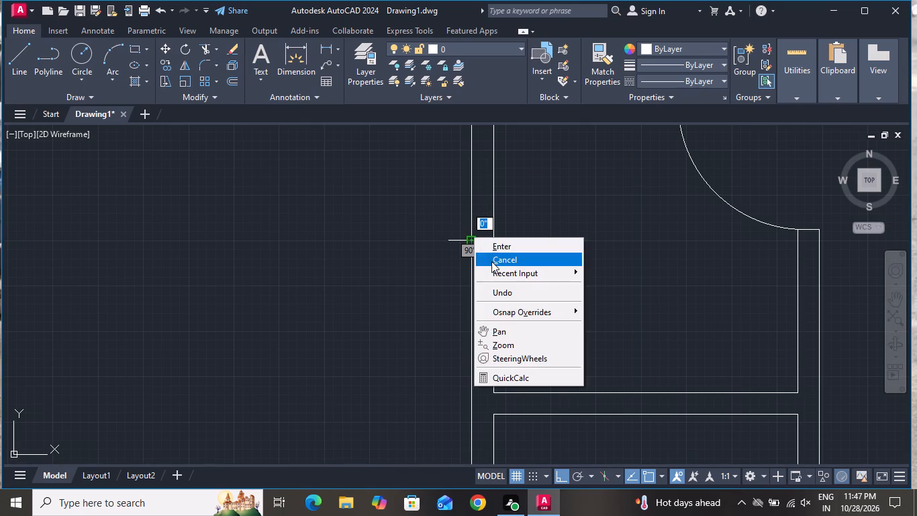
left_click(492, 261)
Offset the new horizontal line across the left wall 2' upward and 2' downward.
type("O")
key("space")
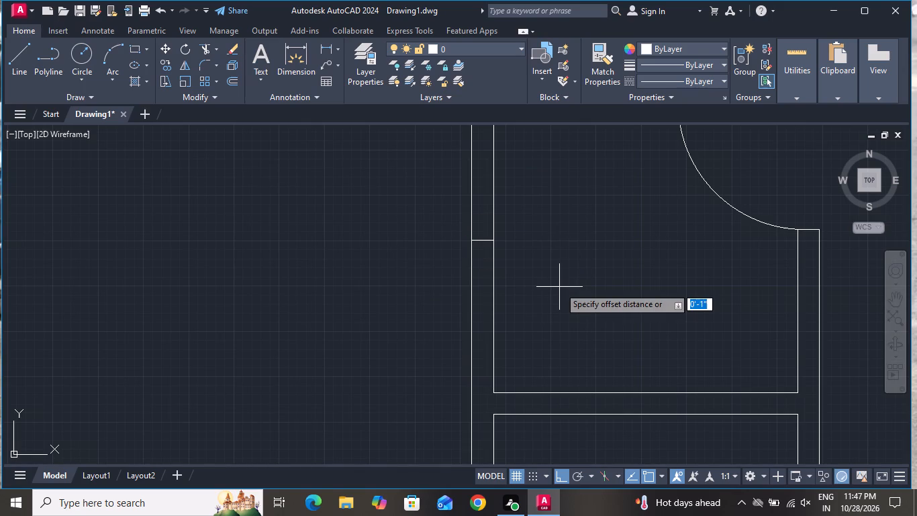
type("2'")
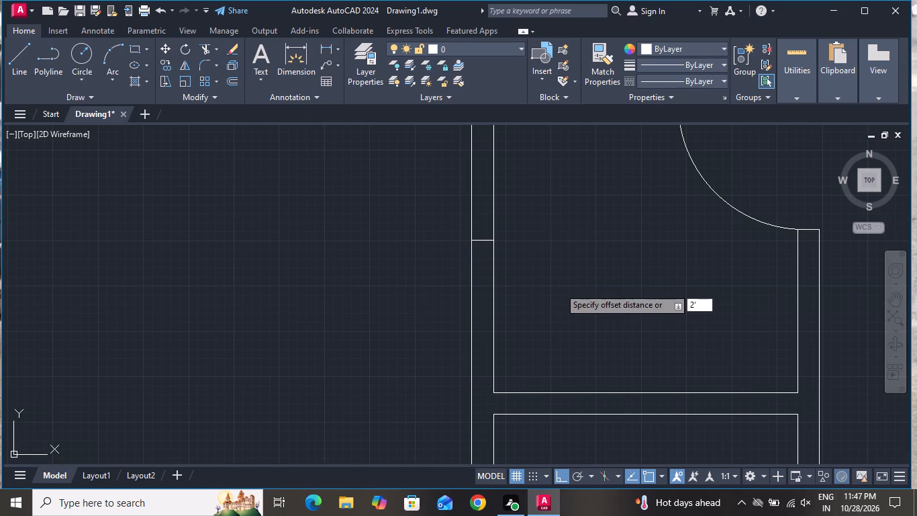
key("Return")
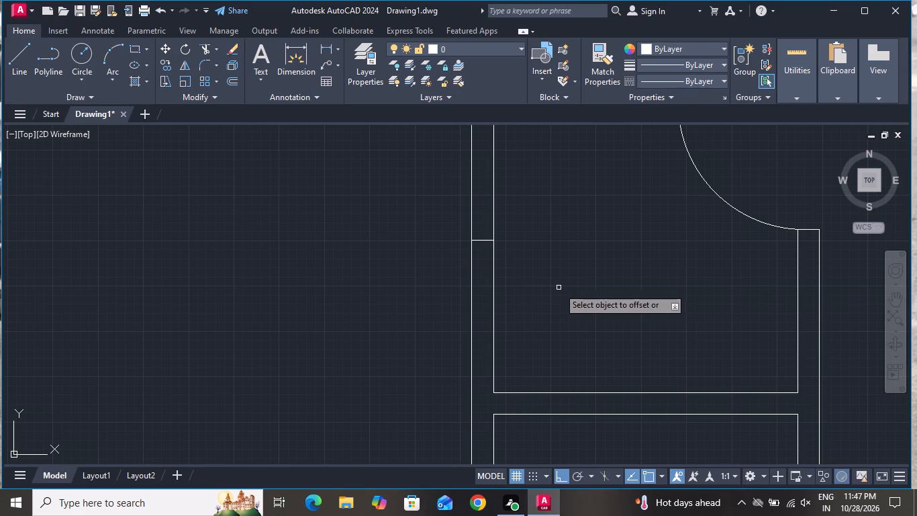
left_click(481, 243)
left_click(481, 199)
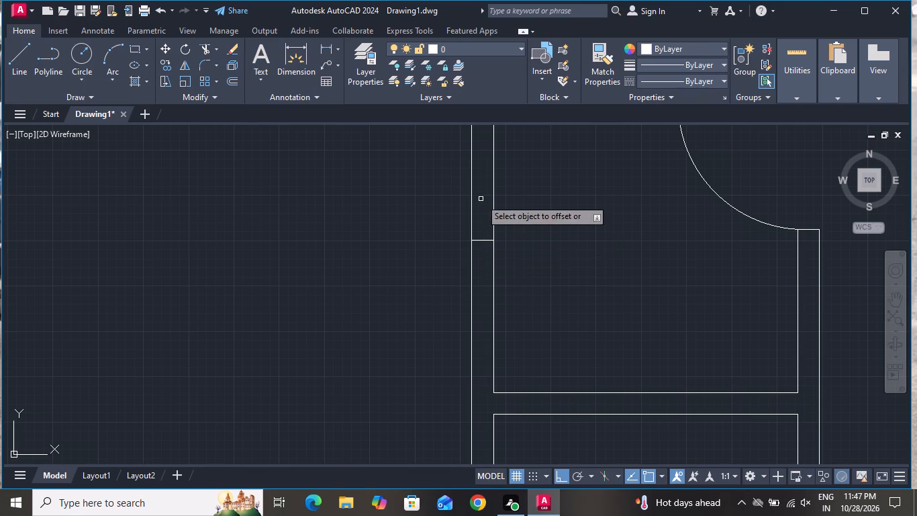
left_click(483, 239)
left_click(483, 277)
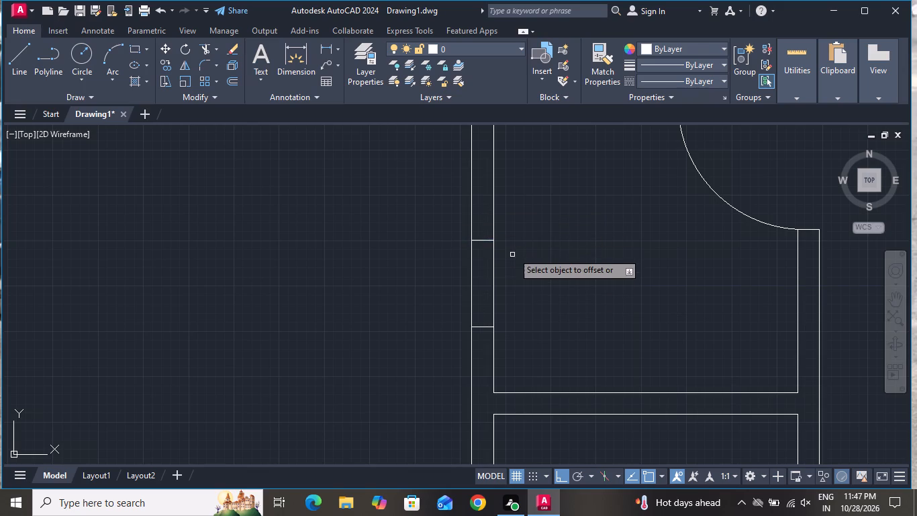
scroll(513, 247, "down", 3)
scroll(501, 249, "up", 3)
left_click(521, 236)
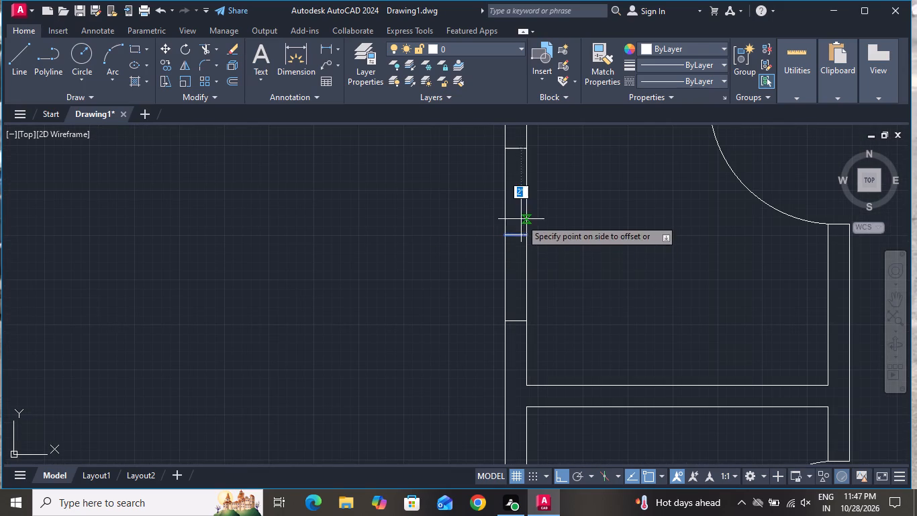
left_click(520, 212)
right_click(546, 230)
left_click(552, 255)
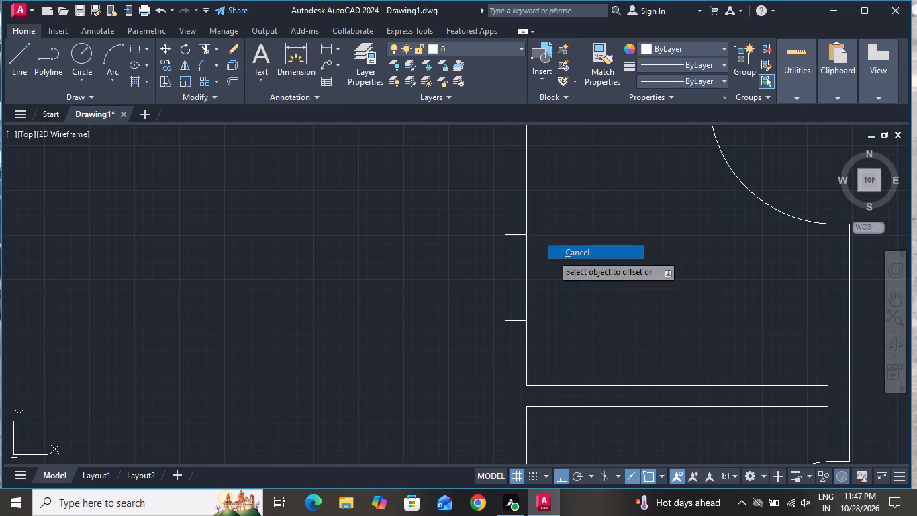
Offset the two outer horizontal lines of the second left-wall window opening 2" outward, away from its middle line.
type("O")
key("space")
key("2")
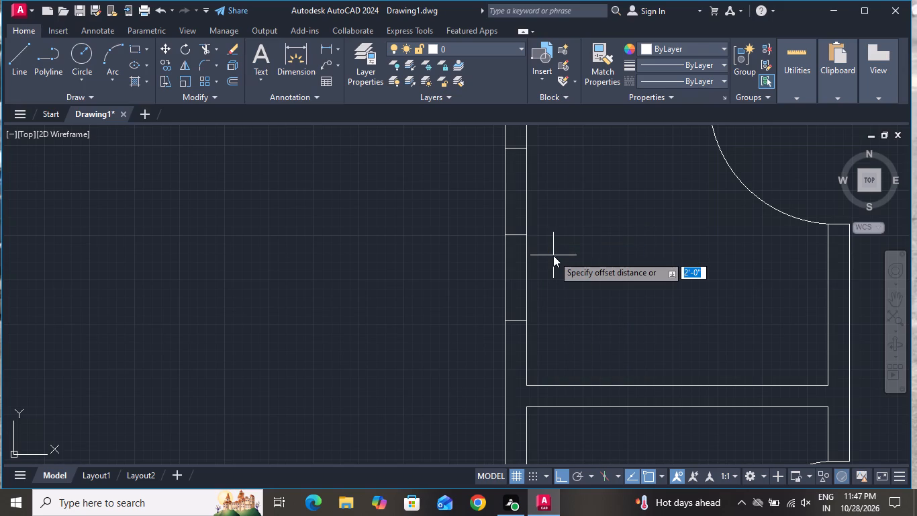
key("shift+quotedbl")
key("Return")
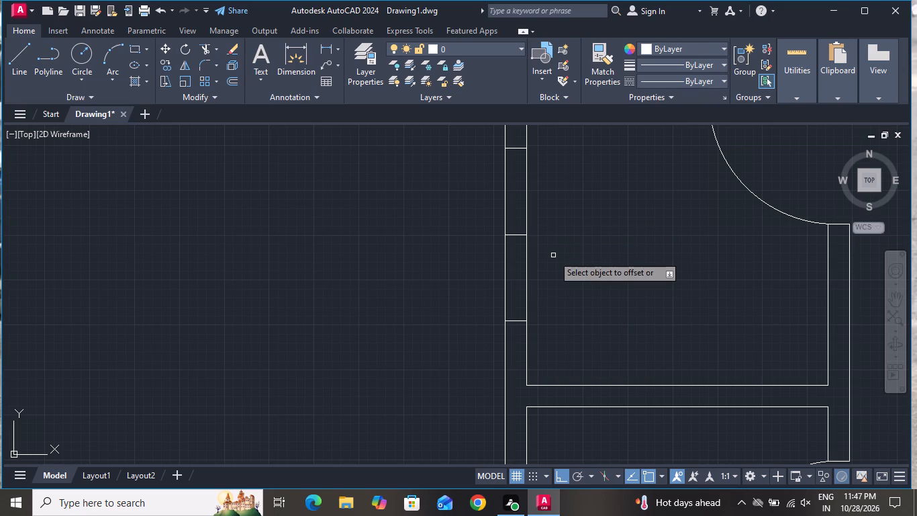
scroll(568, 351, "down", 1)
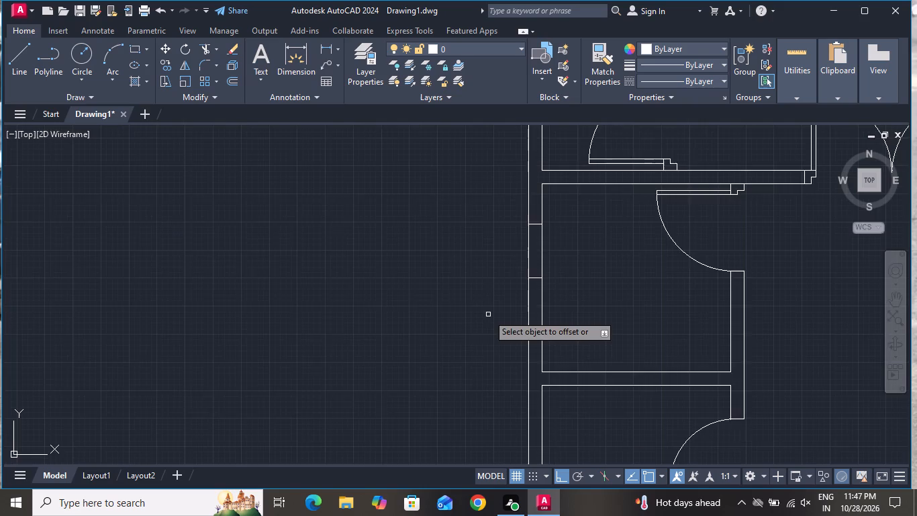
scroll(487, 315, "down", 1)
scroll(568, 252, "up", 2)
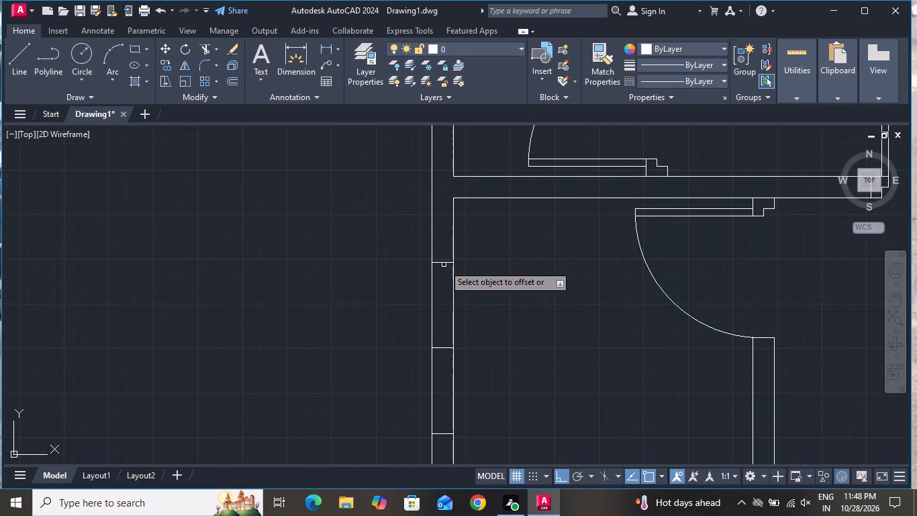
left_click(445, 262)
left_click(444, 254)
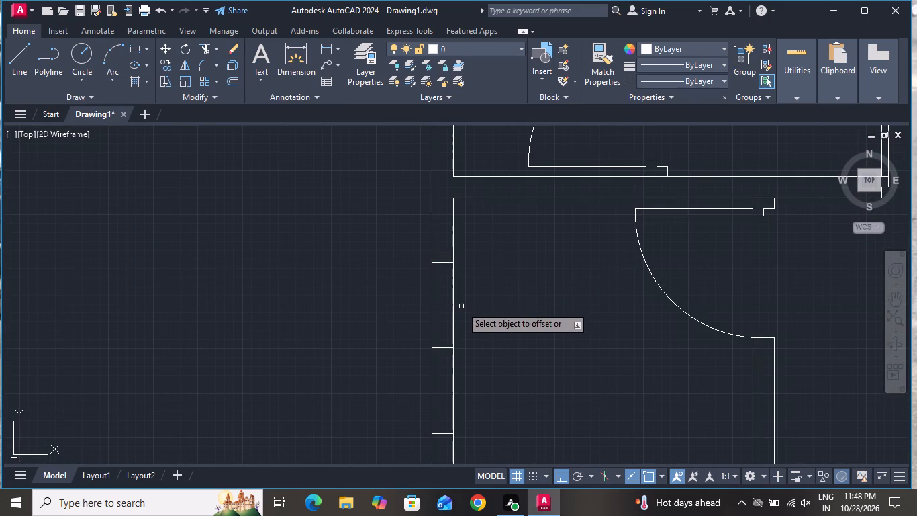
scroll(546, 316, "down", 1)
scroll(464, 412, "up", 2)
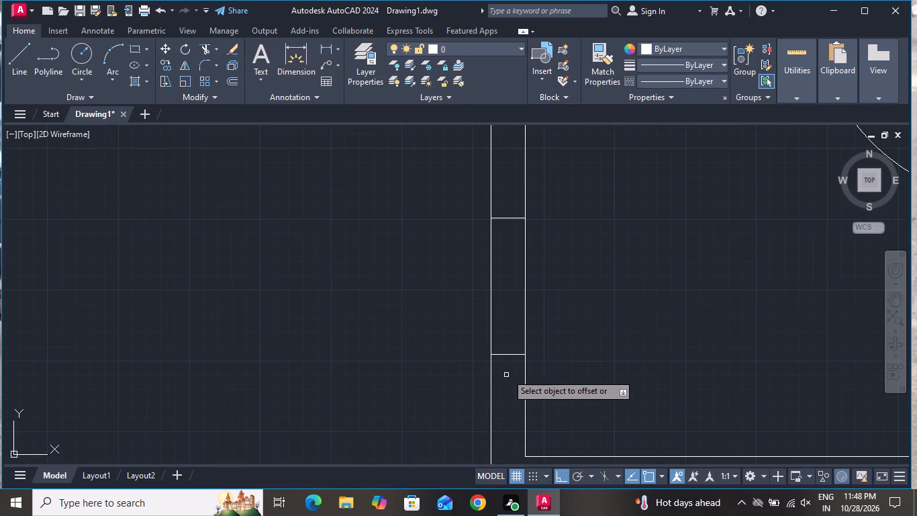
scroll(512, 368, "up", 2)
left_click(511, 335)
left_click(514, 353)
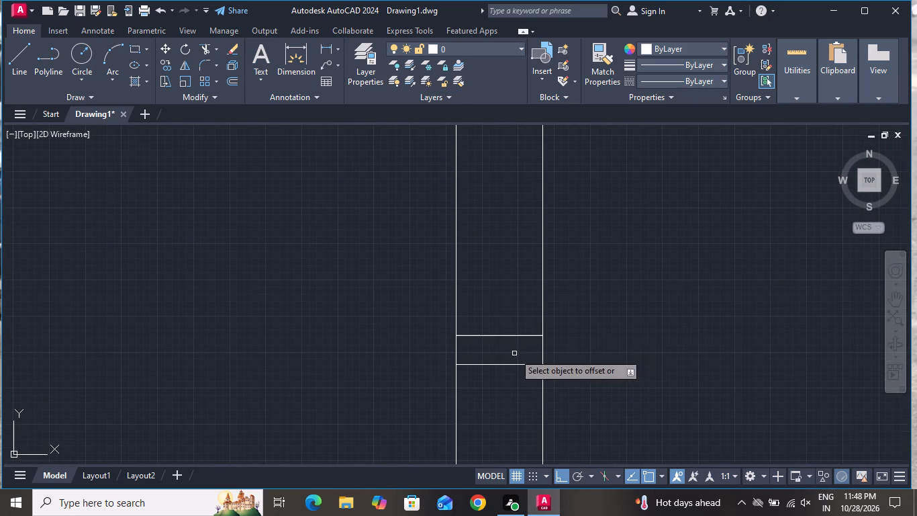
right_click(579, 288)
left_click(601, 302)
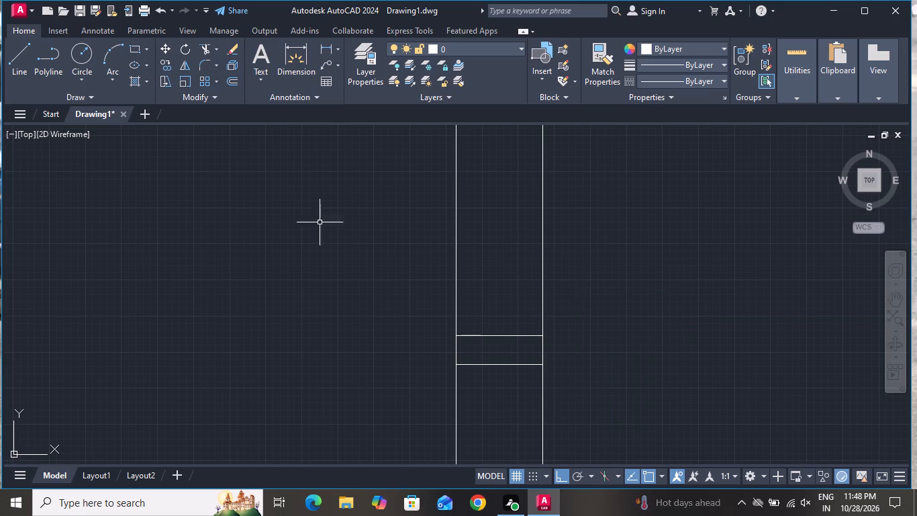
Draw a vertical line inside the left wall between the midpoints of the second window opening's two inner jamb lines.
left_click(28, 68)
scroll(379, 300, "down", 2)
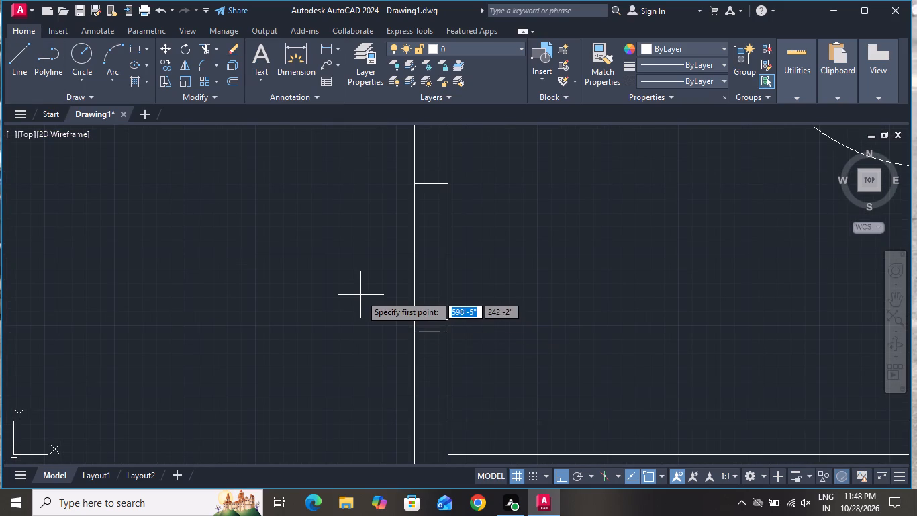
scroll(355, 302, "down", 2)
scroll(402, 206, "up", 2)
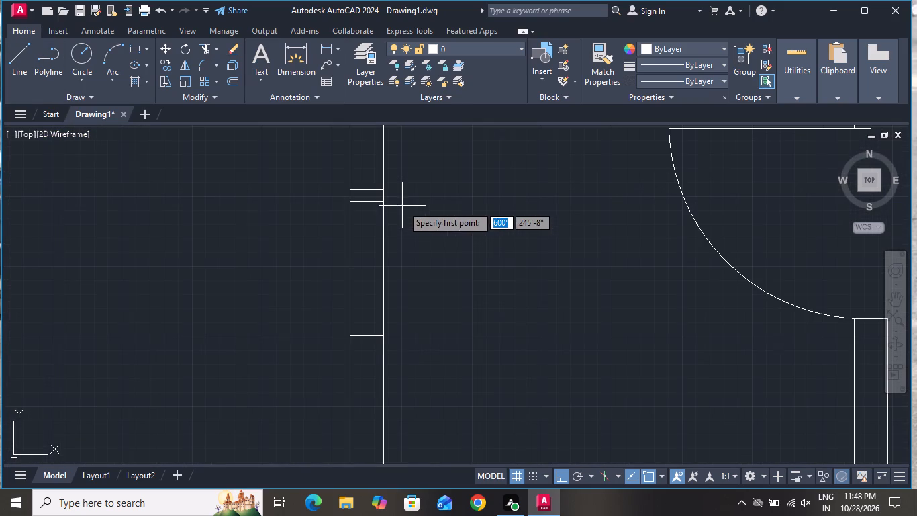
scroll(363, 198, "up", 1)
left_click(363, 198)
scroll(386, 304, "down", 5)
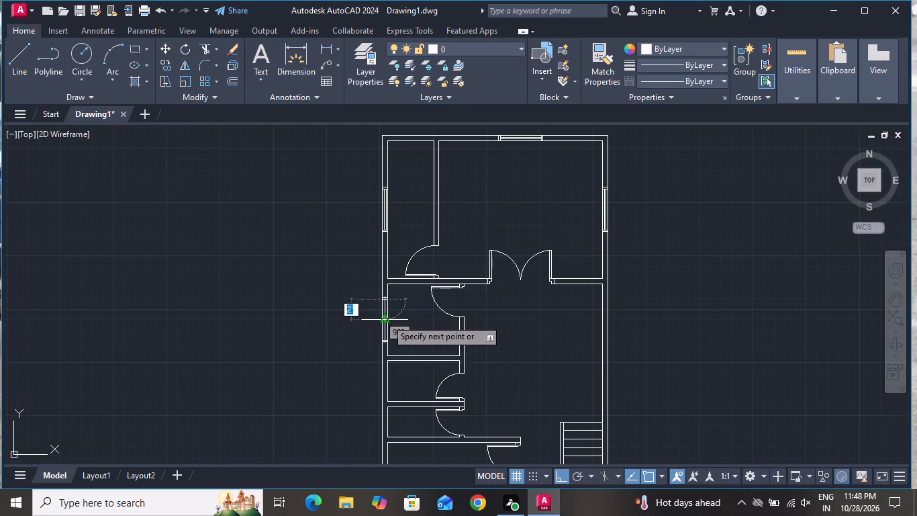
scroll(381, 357, "up", 3)
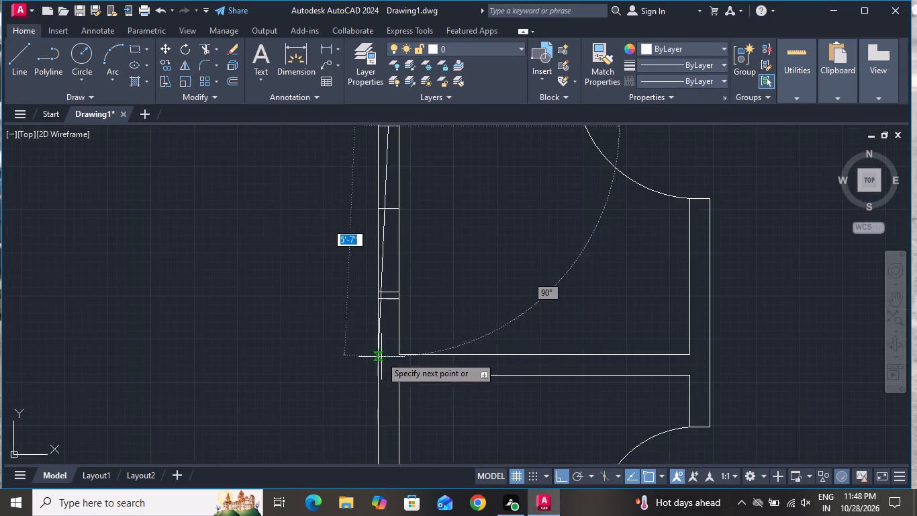
scroll(384, 300, "up", 2)
left_click(389, 280)
right_click(389, 282)
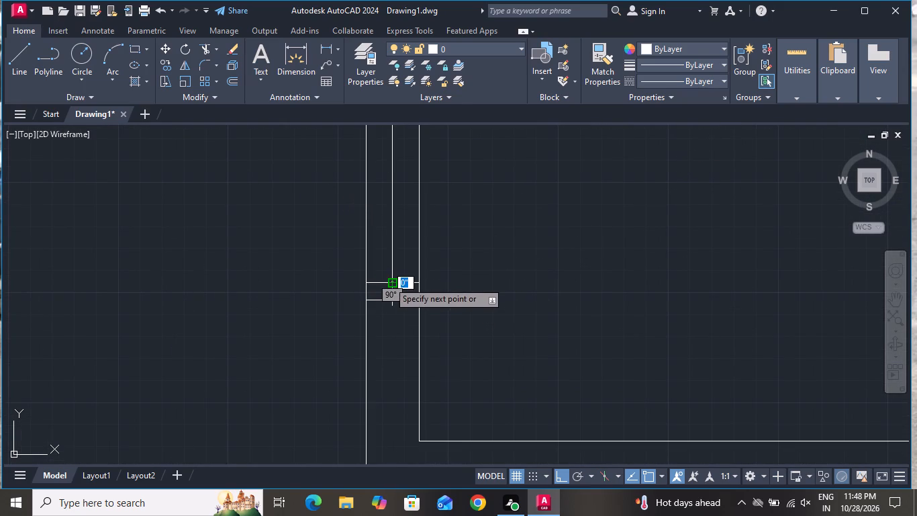
left_click(410, 310)
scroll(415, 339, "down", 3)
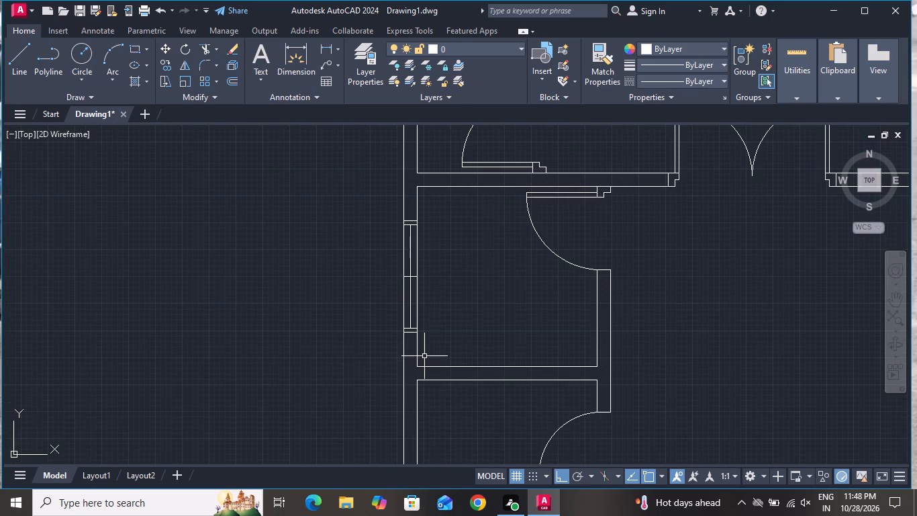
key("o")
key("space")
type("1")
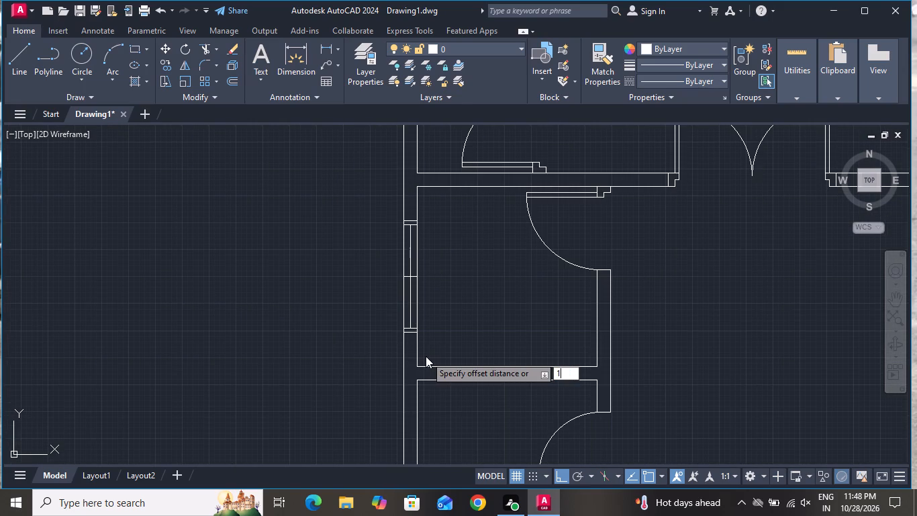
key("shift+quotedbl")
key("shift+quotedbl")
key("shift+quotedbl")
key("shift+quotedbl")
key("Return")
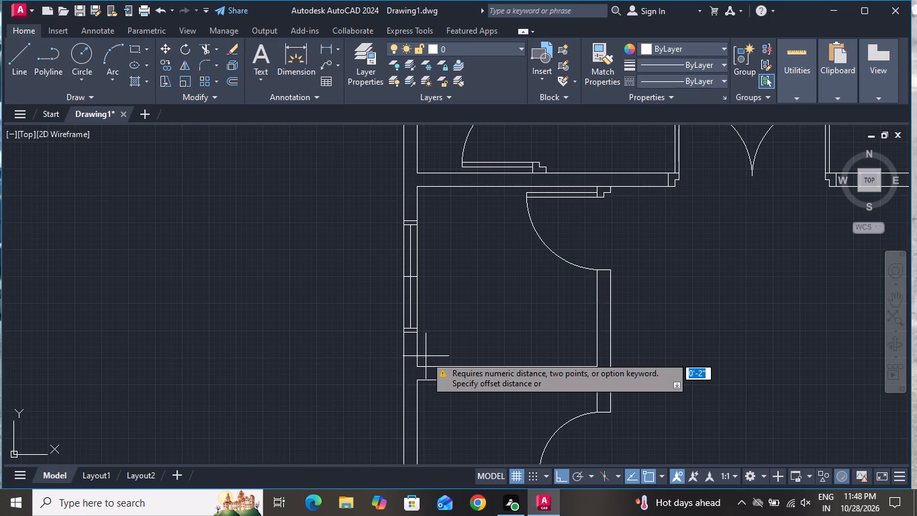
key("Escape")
Offset the vertical middle line of the second left-wall window 1" to each side.
type("O 1")
key("shift+quotedbl")
key("Return")
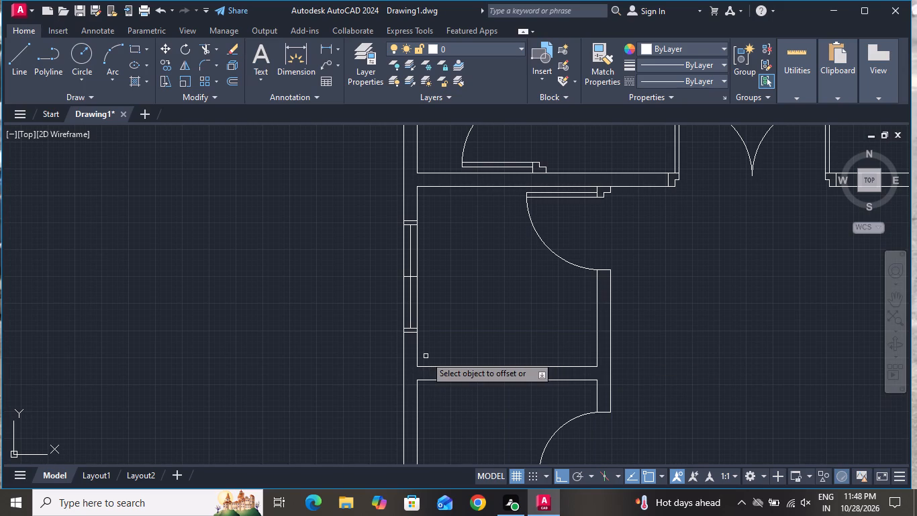
scroll(351, 206, "up", 3)
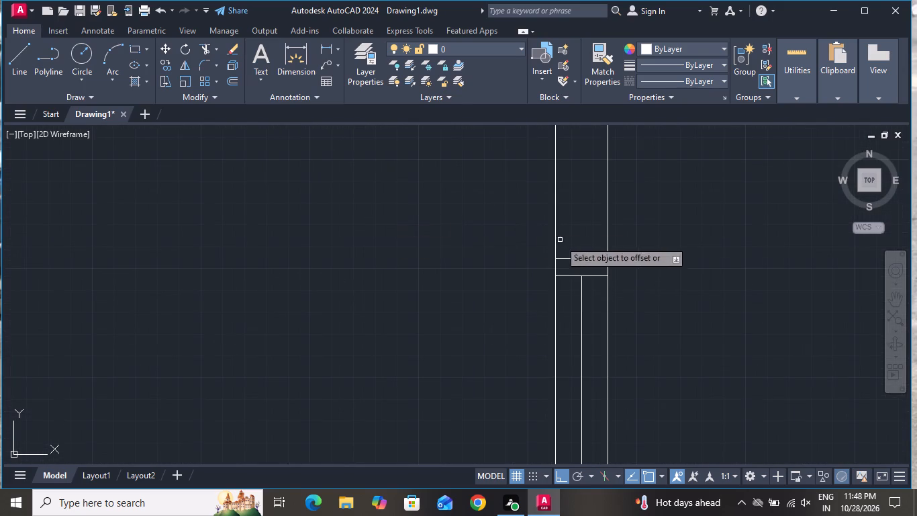
left_click(579, 321)
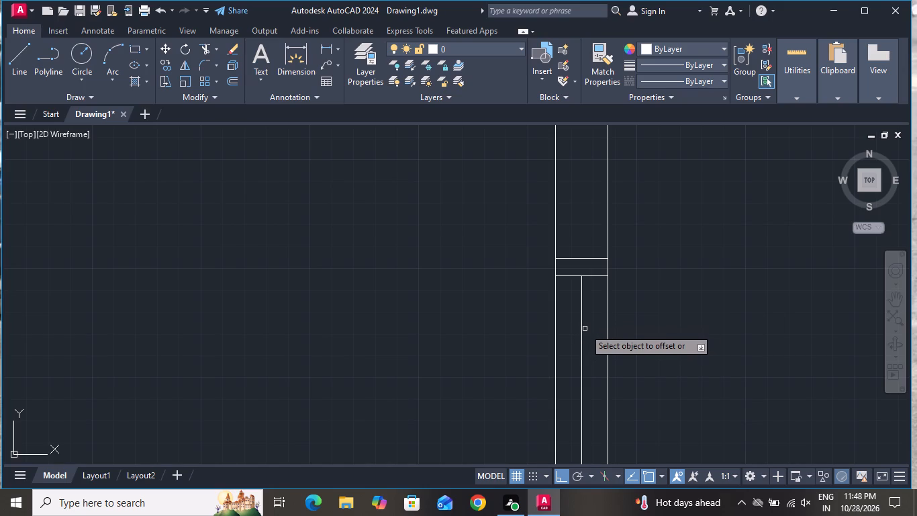
left_click(581, 334)
left_click(614, 324)
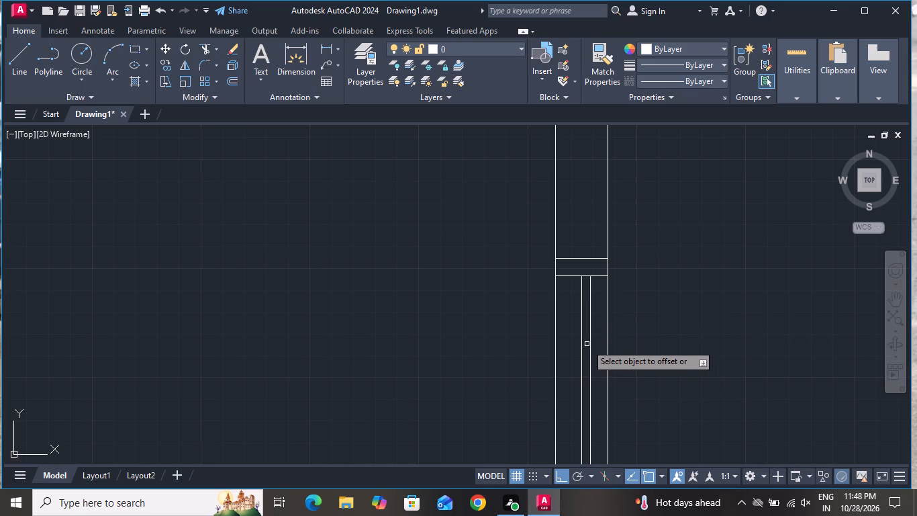
left_click(581, 347)
left_click(569, 351)
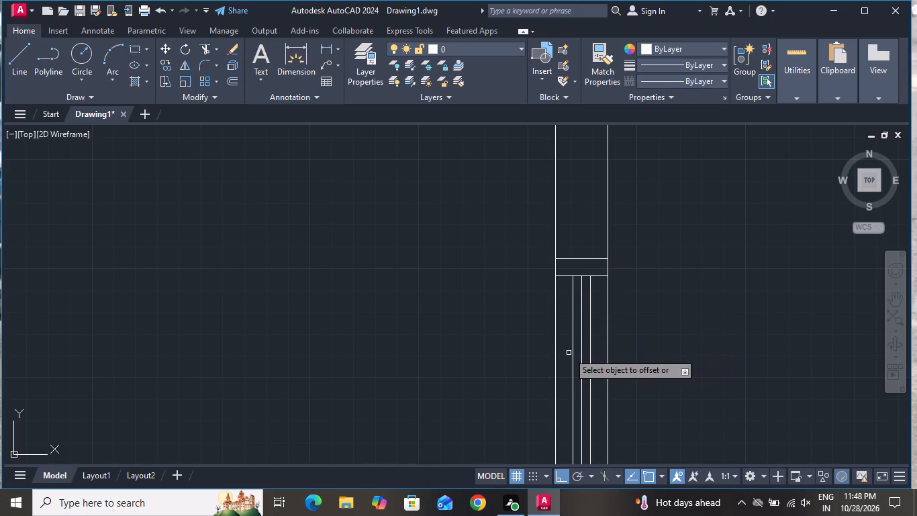
right_click(569, 353)
left_click(596, 234)
Delete the second left-wall window's original vertical middle line and the horizontal line across its middle.
scroll(587, 374, "up", 1)
scroll(551, 279, "down", 3)
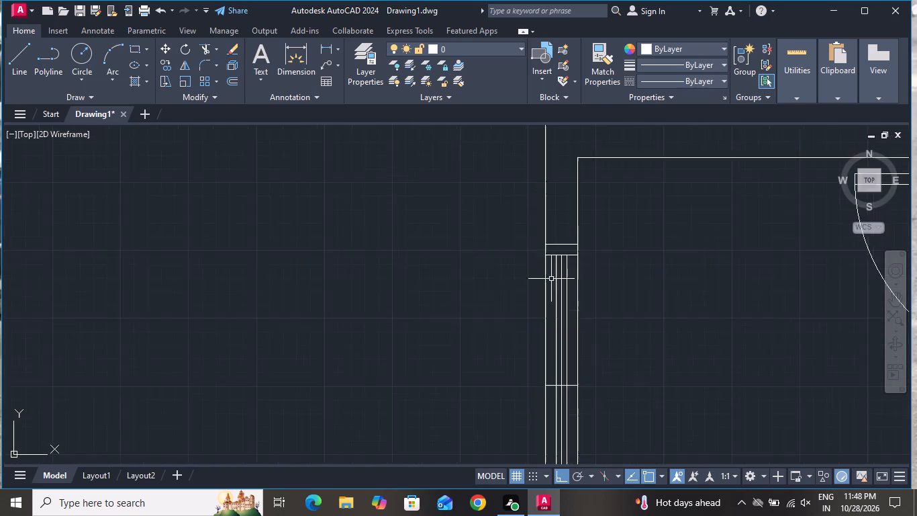
scroll(553, 367, "up", 4)
scroll(585, 226, "up", 2)
left_click(587, 212)
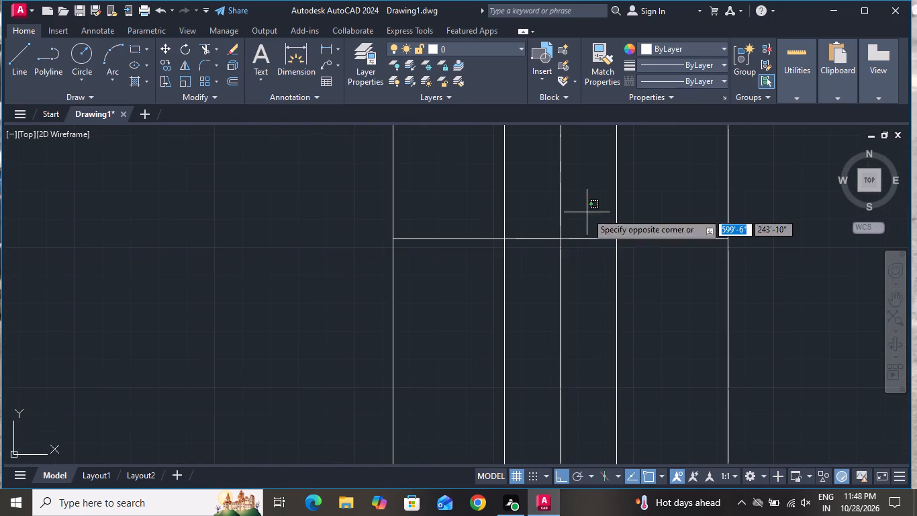
left_click(545, 265)
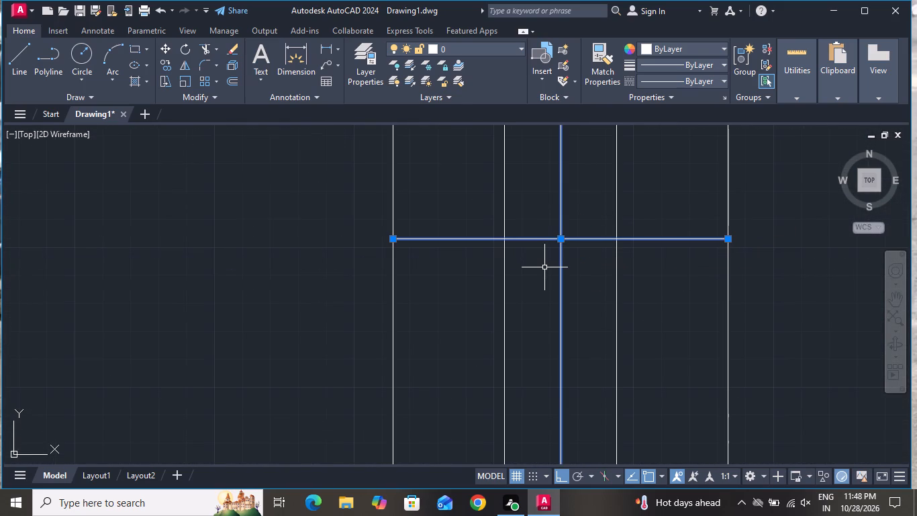
key("Delete")
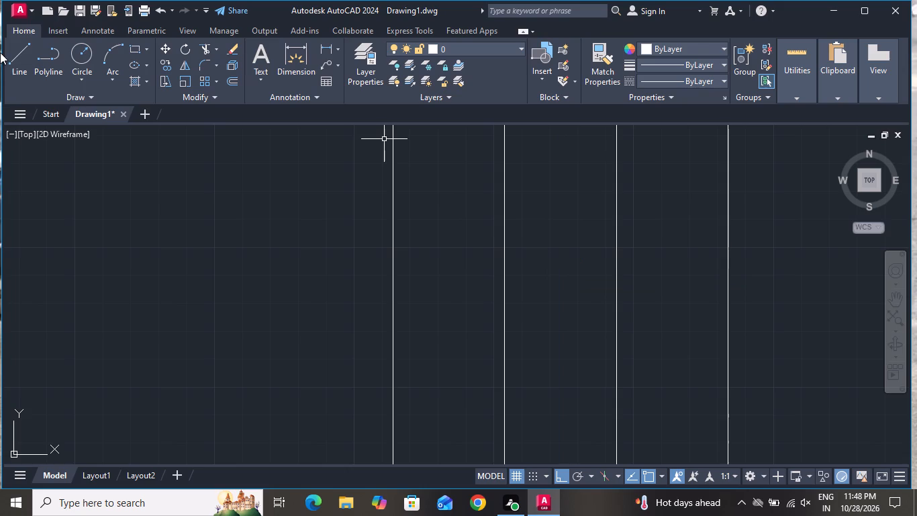
Draw a horizontal line across the left wall's thickness at the midpoint of the inner wall line of the small room below the second window.
left_click(18, 58)
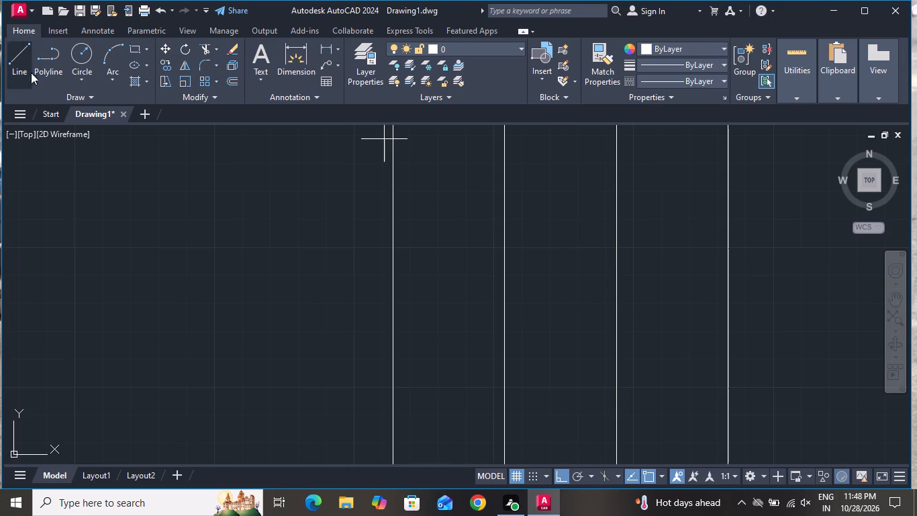
scroll(184, 182, "down", 6)
scroll(465, 332, "down", 1)
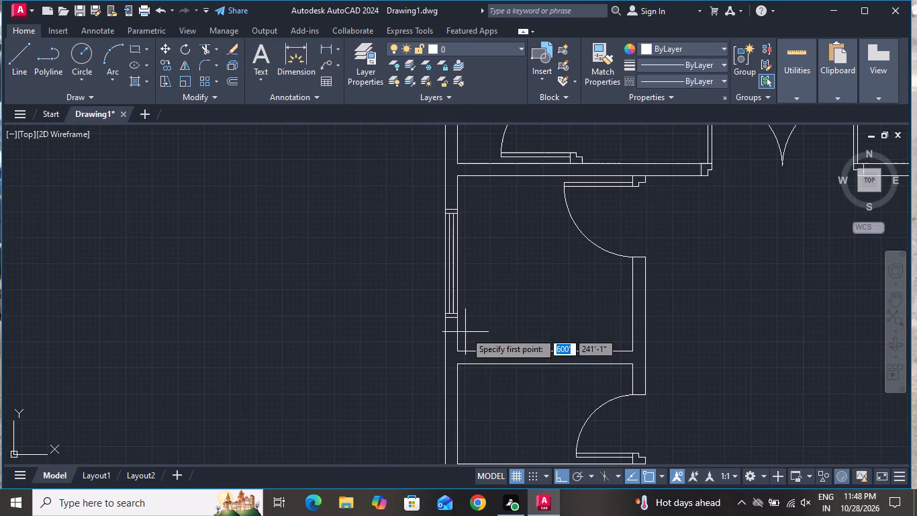
scroll(466, 377, "down", 2)
scroll(473, 420, "up", 2)
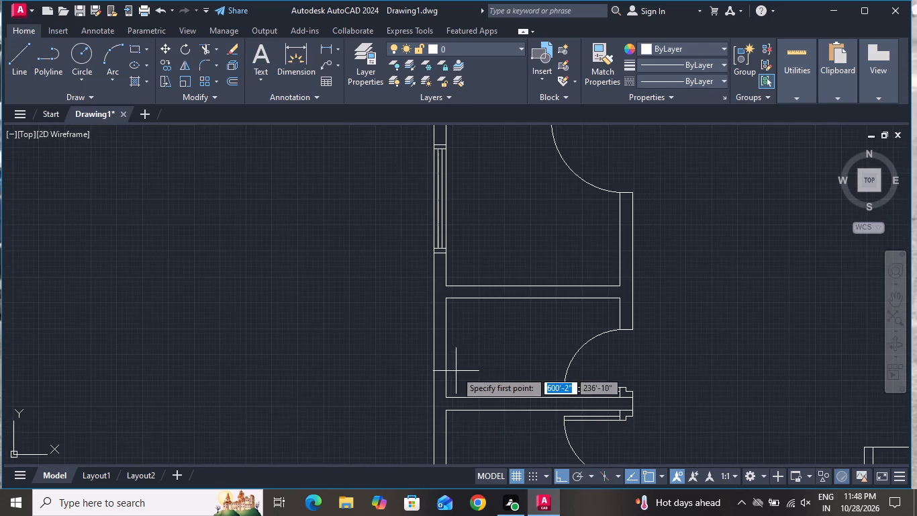
scroll(450, 355, "up", 1)
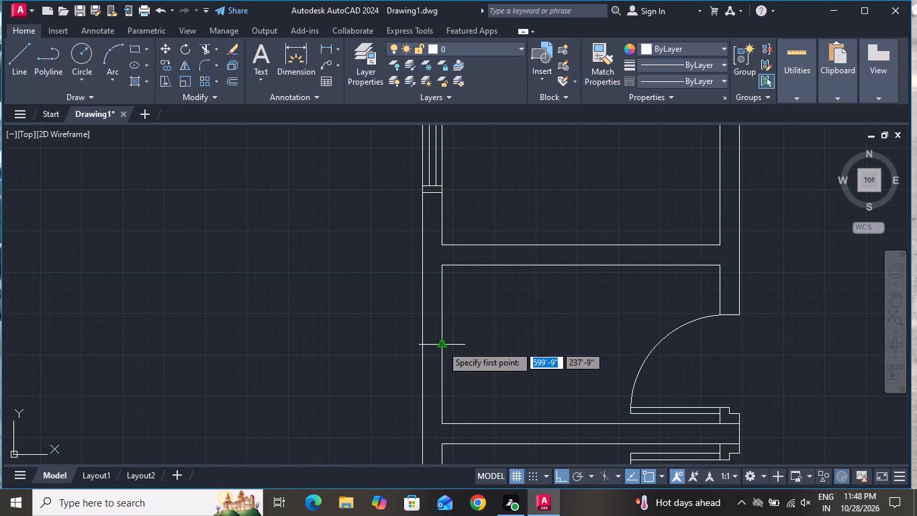
left_click(442, 345)
left_click(426, 345)
right_click(430, 349)
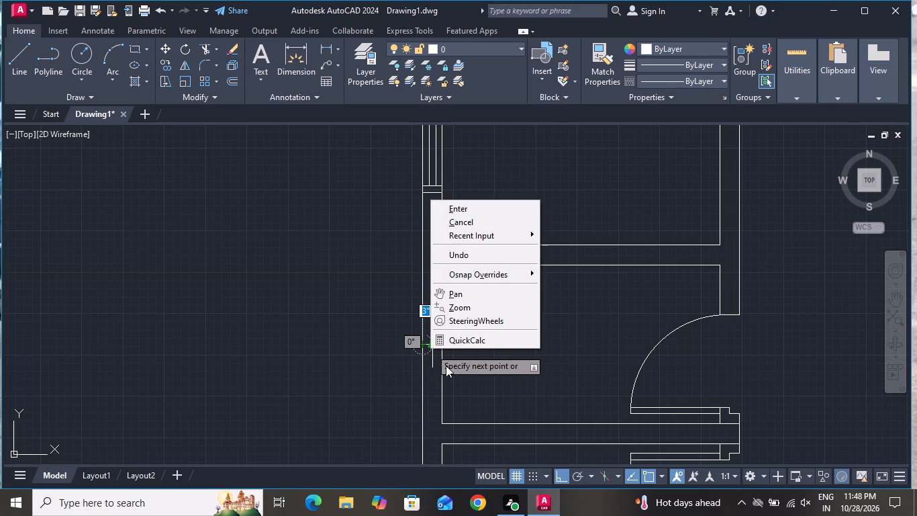
left_click(458, 230)
left_click(458, 224)
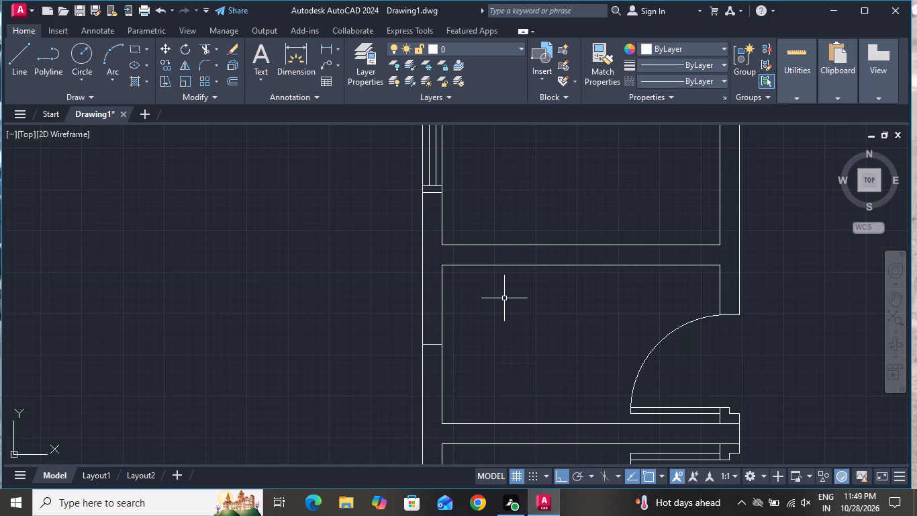
Offset the small room's new horizontal line across the left wall 1' upward and 1' downward.
type("O")
key("space")
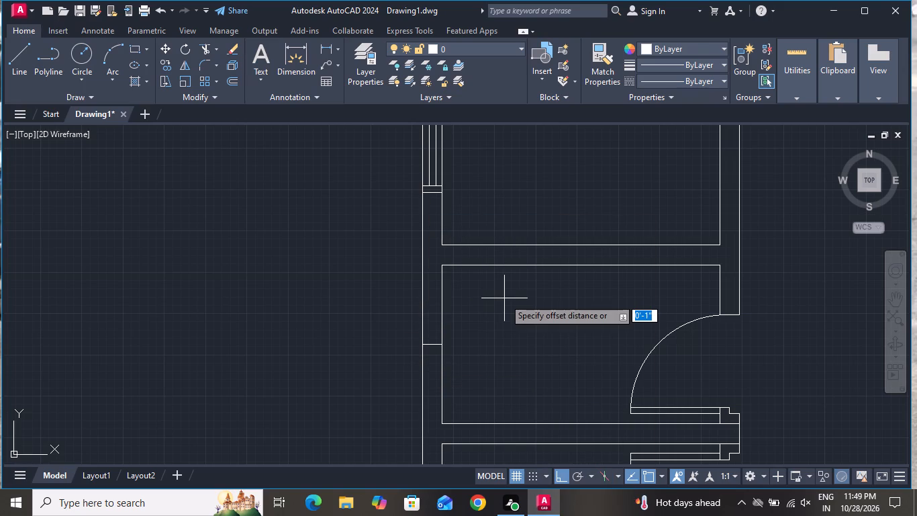
type("1'")
key("Return")
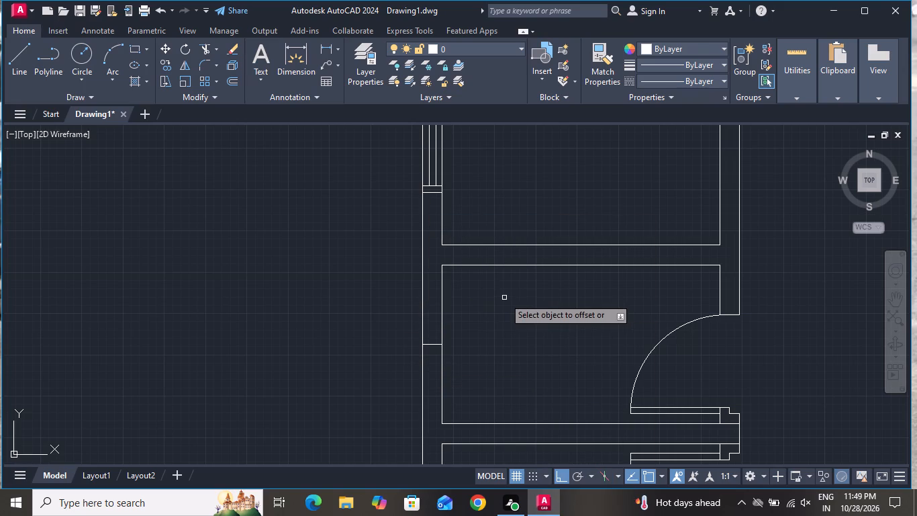
left_click(431, 345)
left_click(428, 320)
left_click(434, 345)
left_click(436, 380)
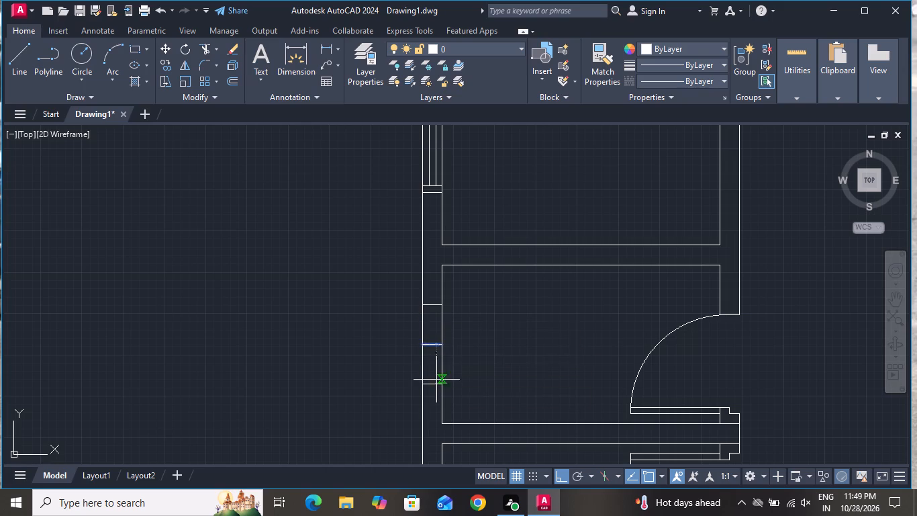
right_click(465, 330)
left_click(495, 347)
Offset the two outer horizontal lines of the third left-wall window opening 2" outward, away from its middle line.
type("O")
key("space")
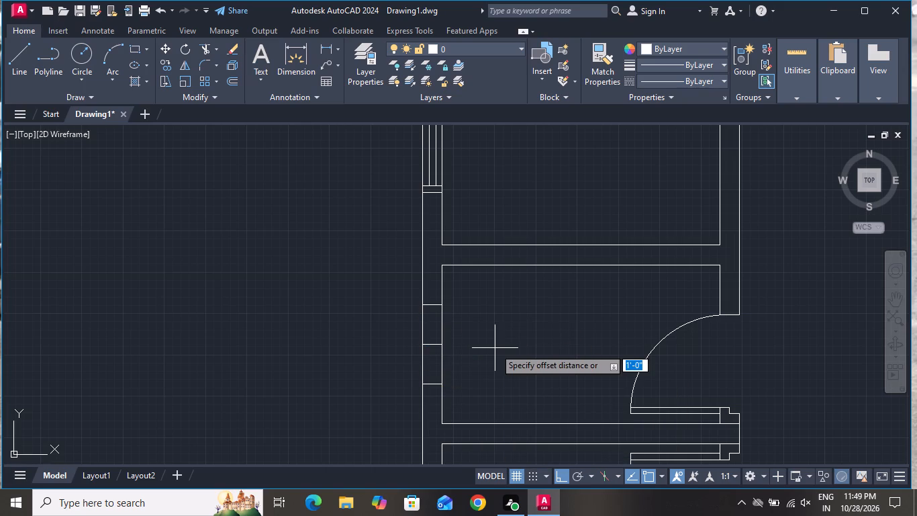
key("2")
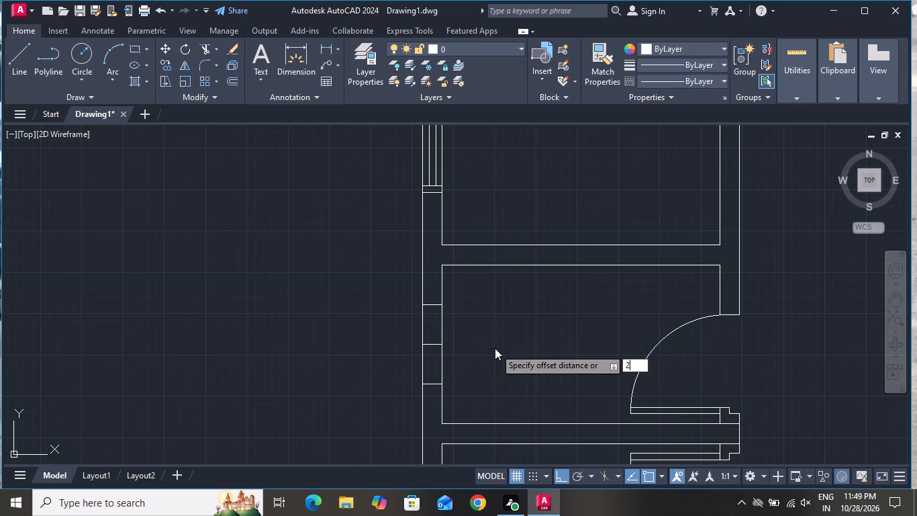
key("shift+quotedbl")
key("Return")
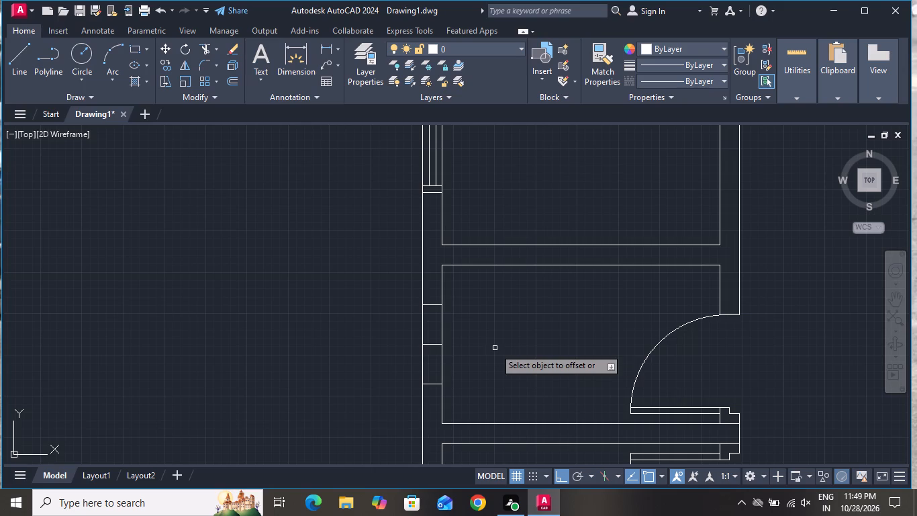
left_click(436, 307)
left_click(436, 292)
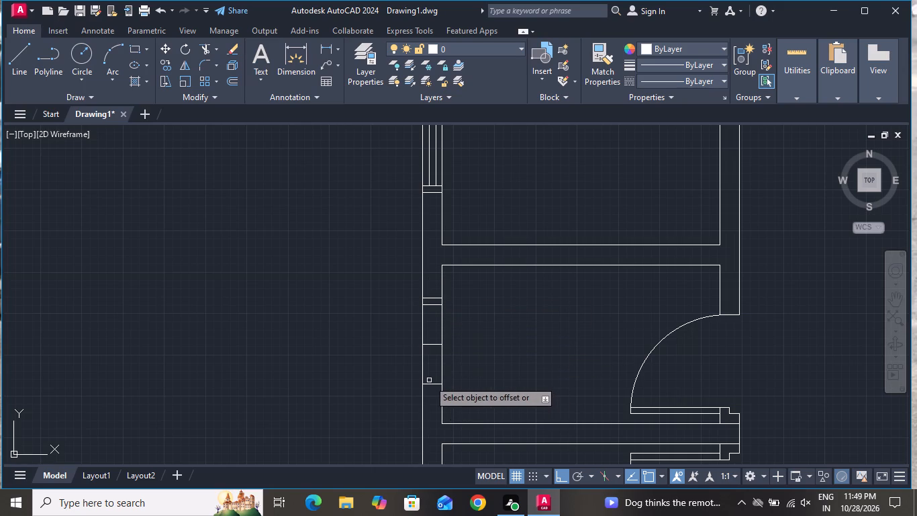
left_click(428, 386)
left_click(430, 400)
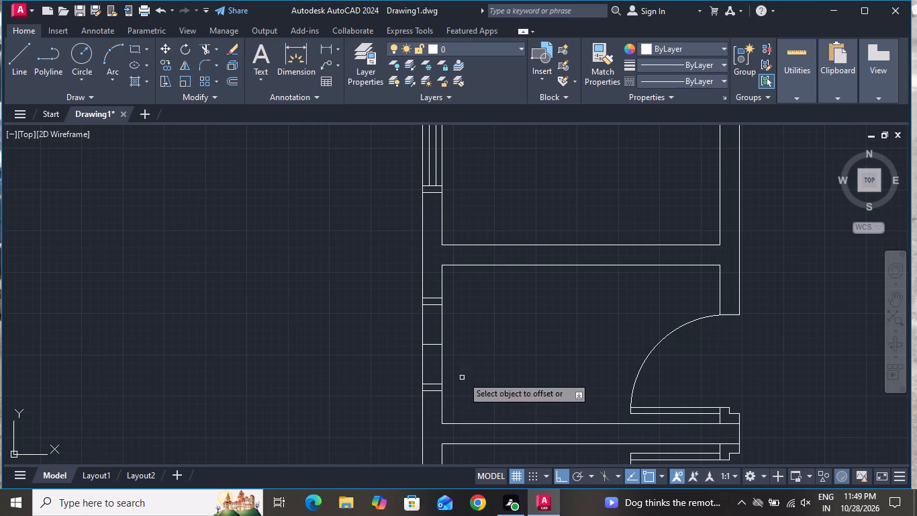
right_click(475, 336)
left_click(502, 360)
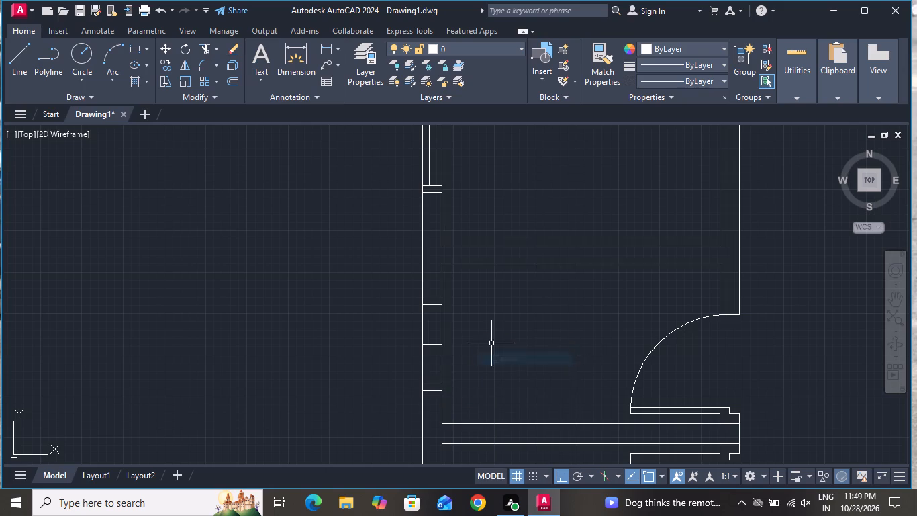
Draw a vertical line inside the left wall between the midpoints of the third window opening's two inner jamb lines.
left_click(26, 62)
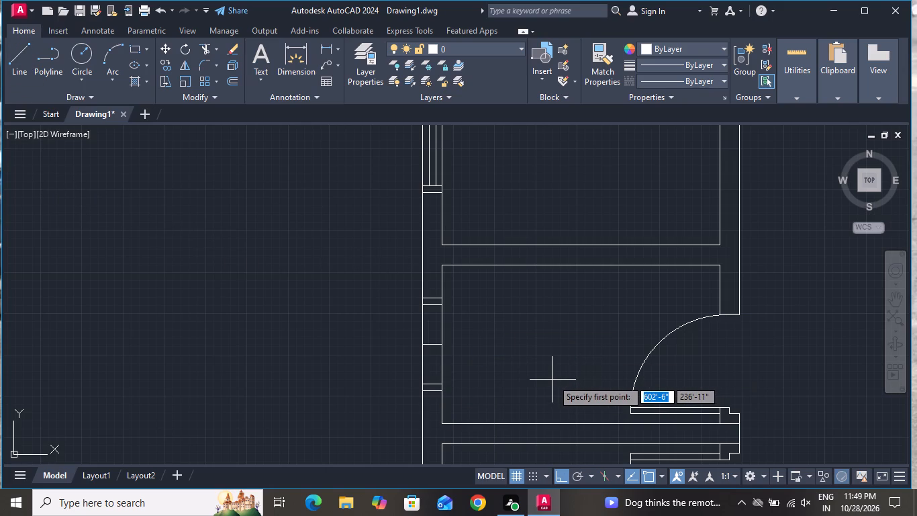
scroll(438, 333, "up", 4)
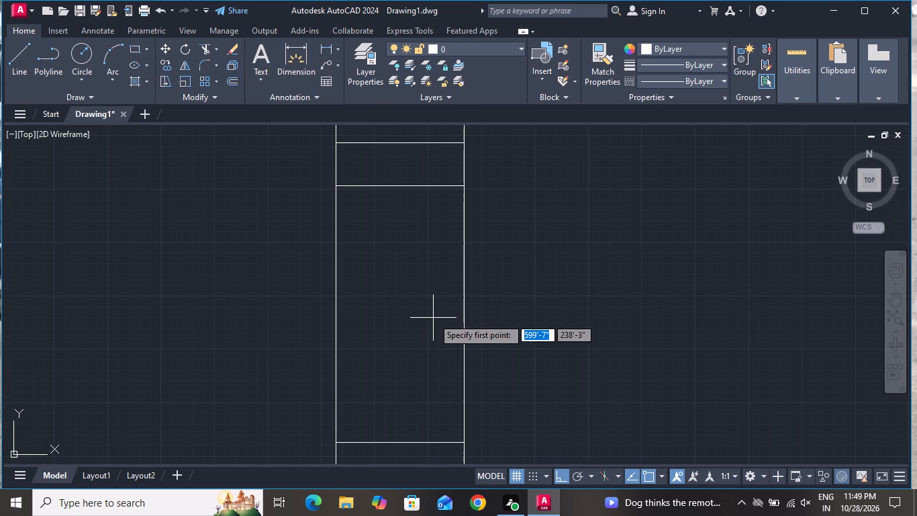
left_click(397, 185)
scroll(407, 272, "down", 4)
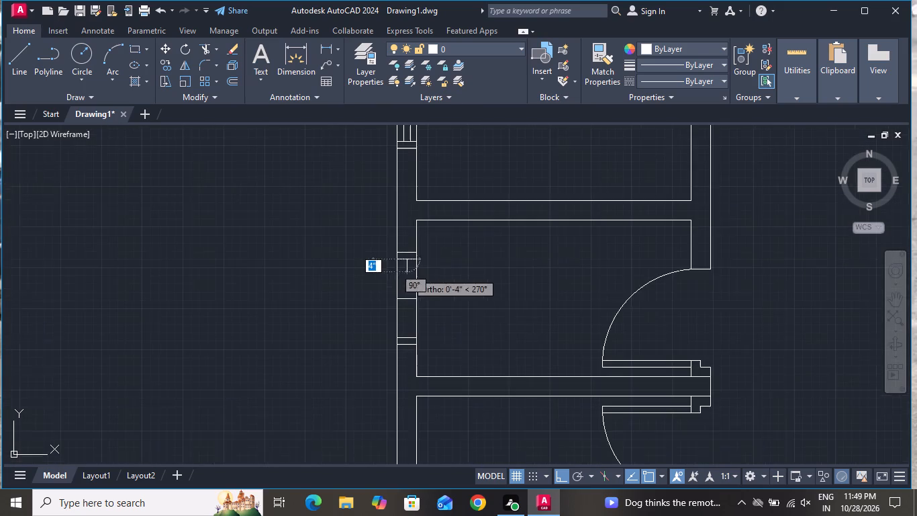
scroll(419, 357, "up", 4)
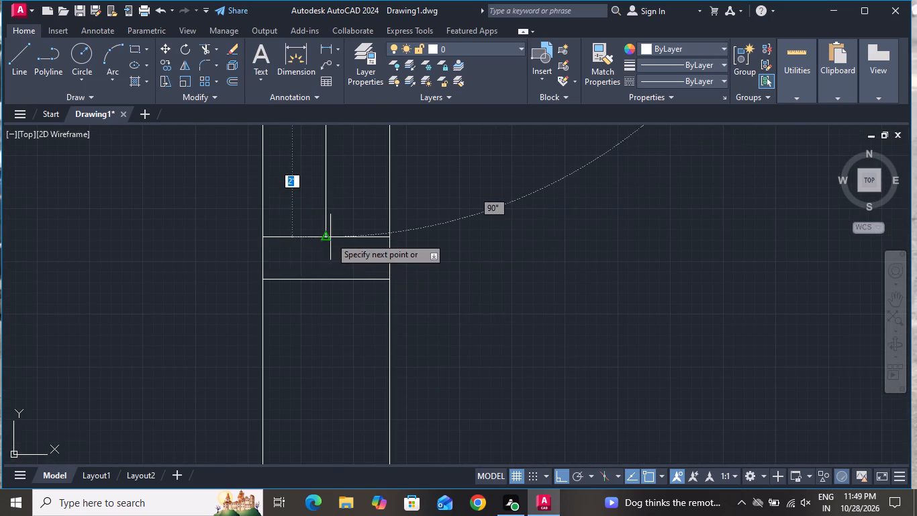
left_click(329, 237)
right_click(329, 237)
left_click(341, 255)
Offset the third left-wall window's vertical centre line 1" to each side.
scroll(397, 298, "down", 2)
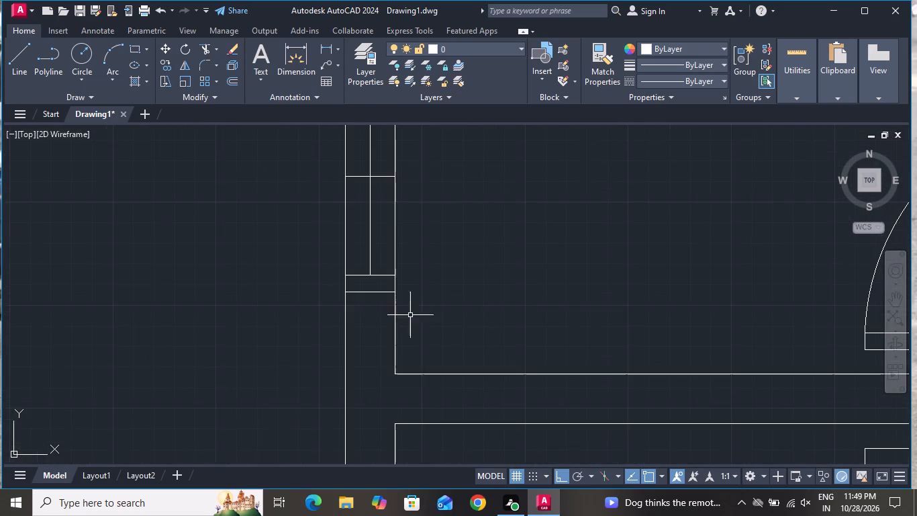
scroll(442, 374, "down", 1)
type("O")
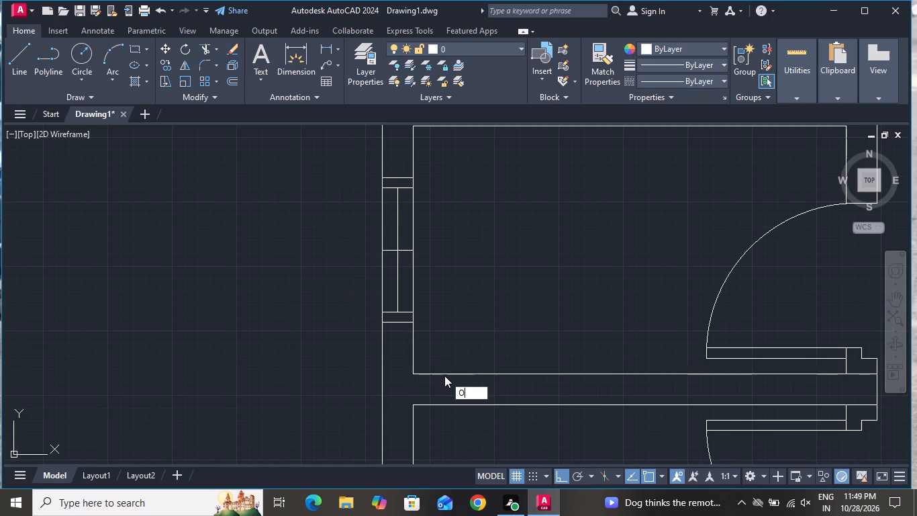
key("space")
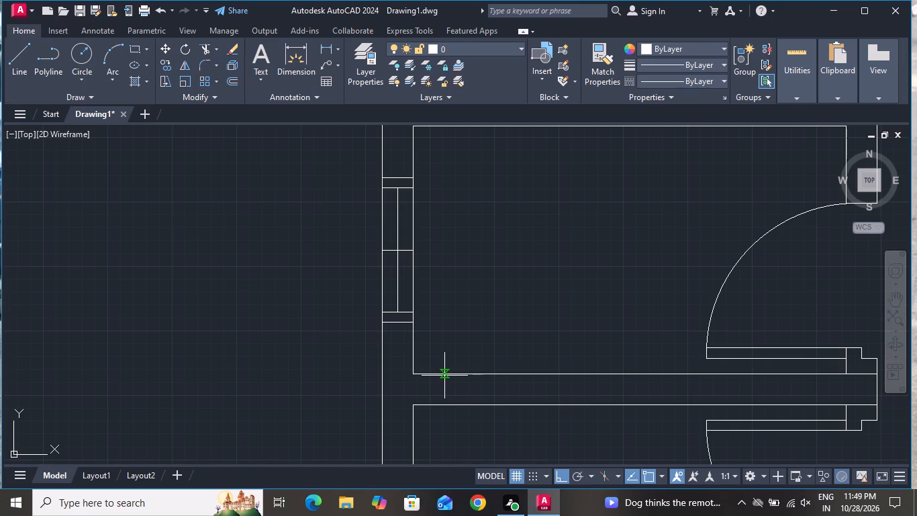
key("1")
key("shift+quotedbl")
key("Return")
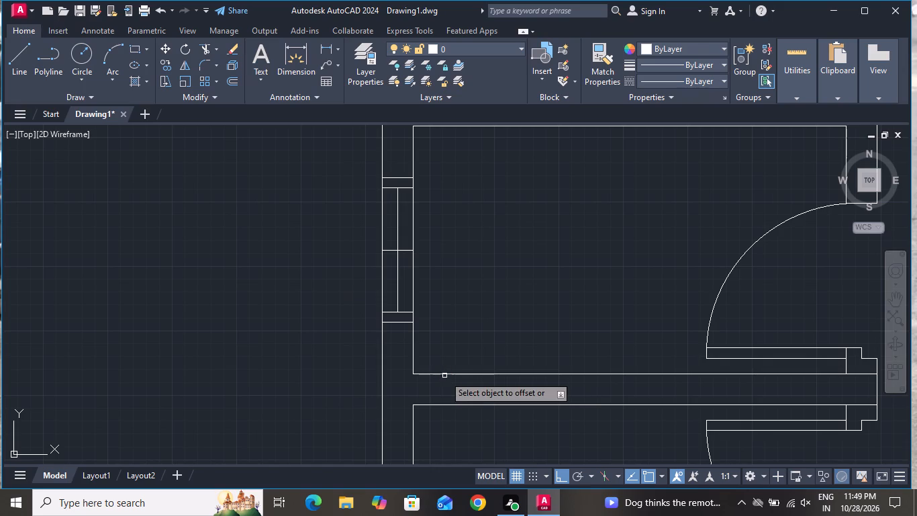
scroll(420, 387, "up", 1)
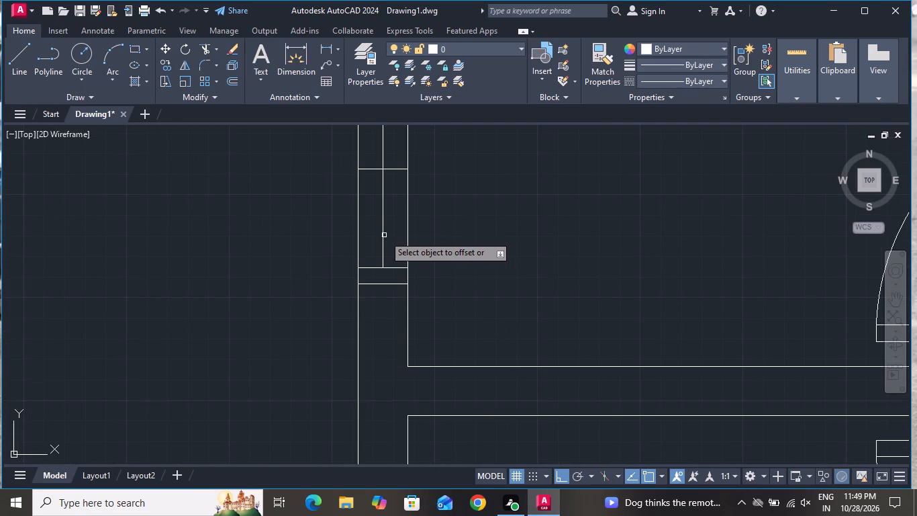
left_click(384, 234)
left_click(399, 236)
left_click(382, 237)
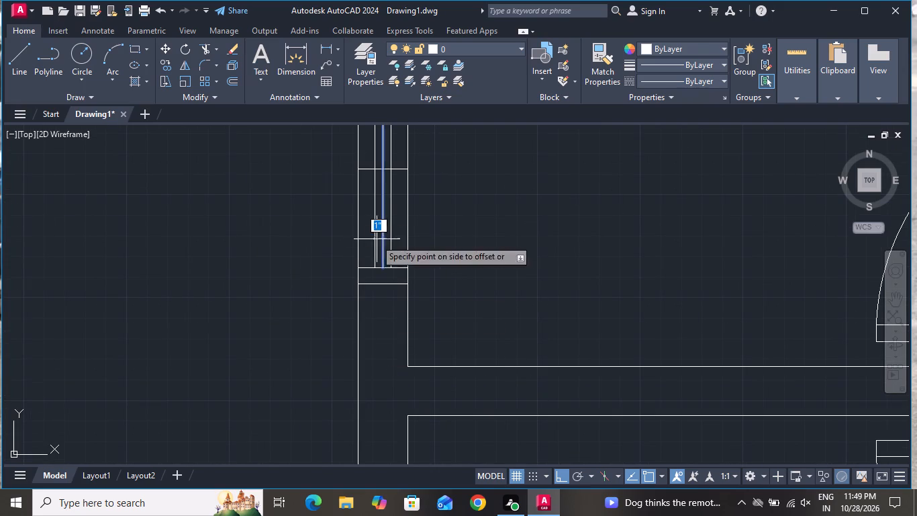
left_click(370, 241)
right_click(466, 265)
left_click(491, 285)
Delete the third window's vertical centre line and the horizontal middle line crossing it.
scroll(493, 296, "down", 2)
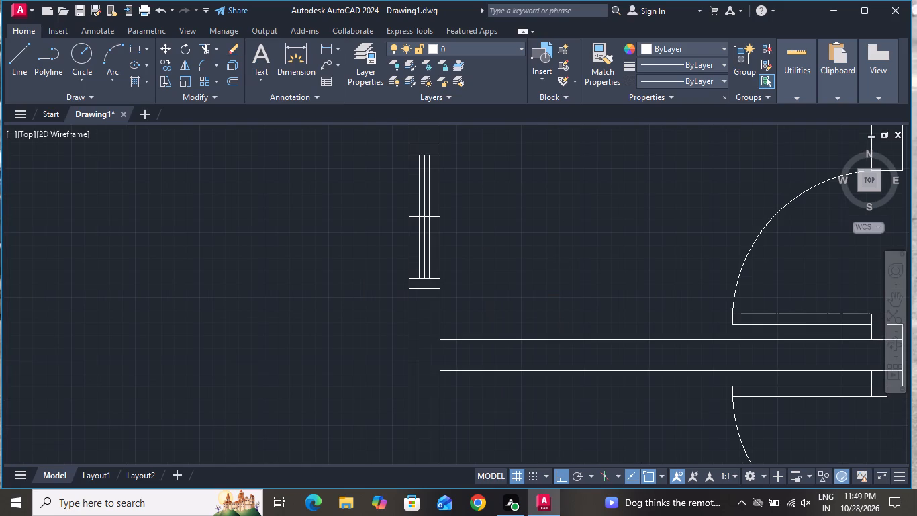
scroll(450, 261, "up", 3)
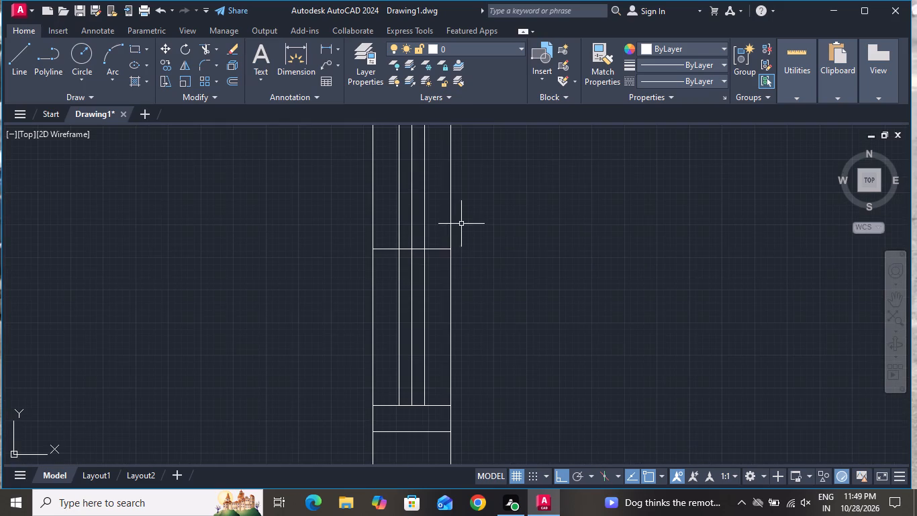
scroll(432, 247, "up", 1)
left_click(401, 245)
left_click(397, 264)
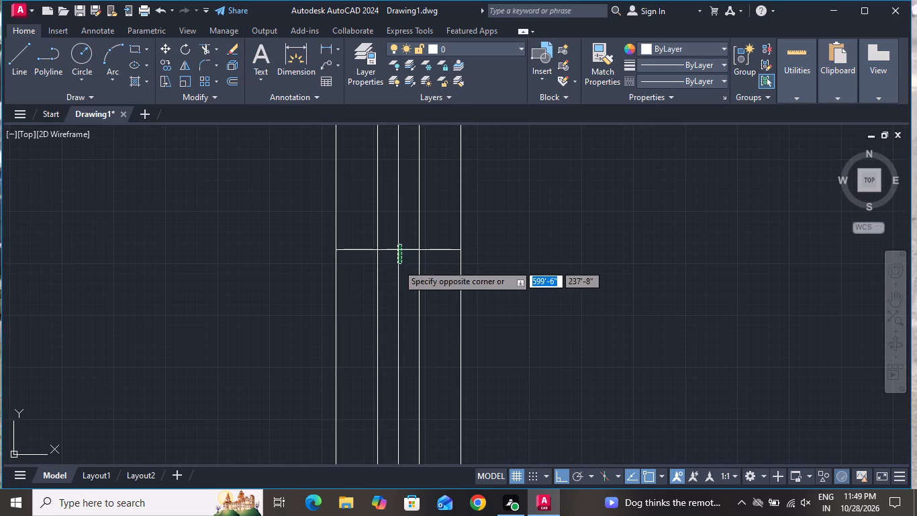
key("Delete")
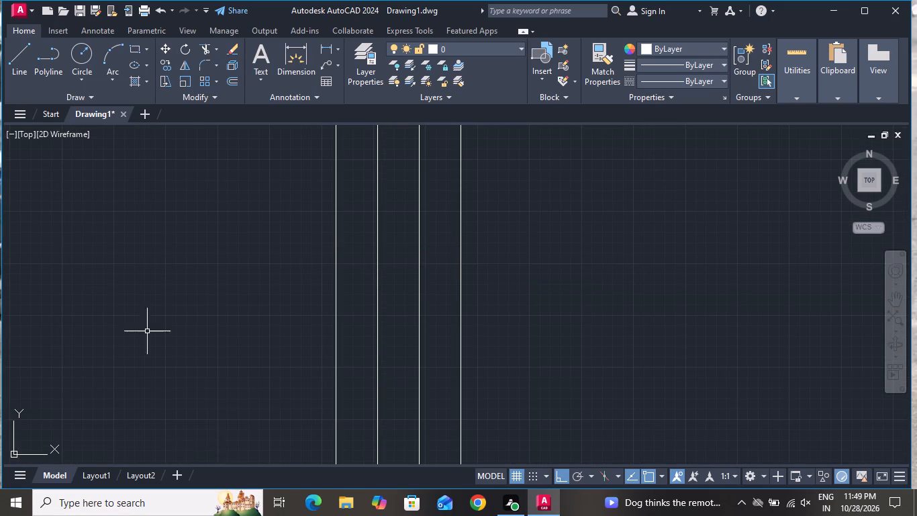
Draw a horizontal line across the left wall at the midpoint of the inner wall line of the room below the third window.
scroll(120, 262, "up", 1)
left_click(15, 58)
scroll(230, 187, "down", 4)
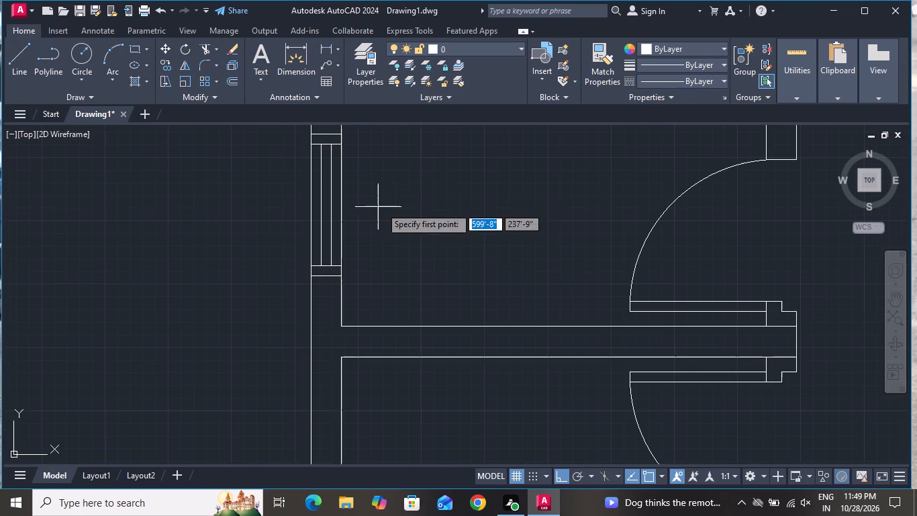
scroll(475, 254, "down", 4)
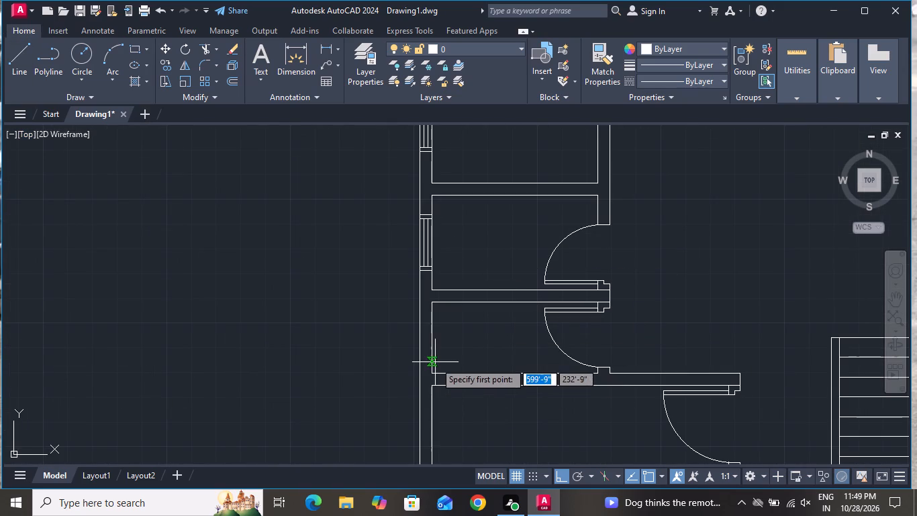
scroll(438, 376, "up", 1)
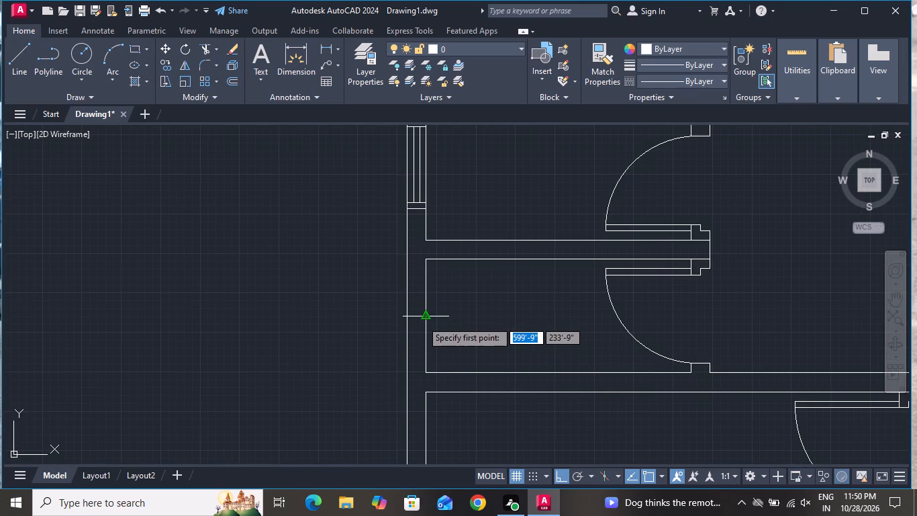
left_click(422, 318)
left_click(406, 321)
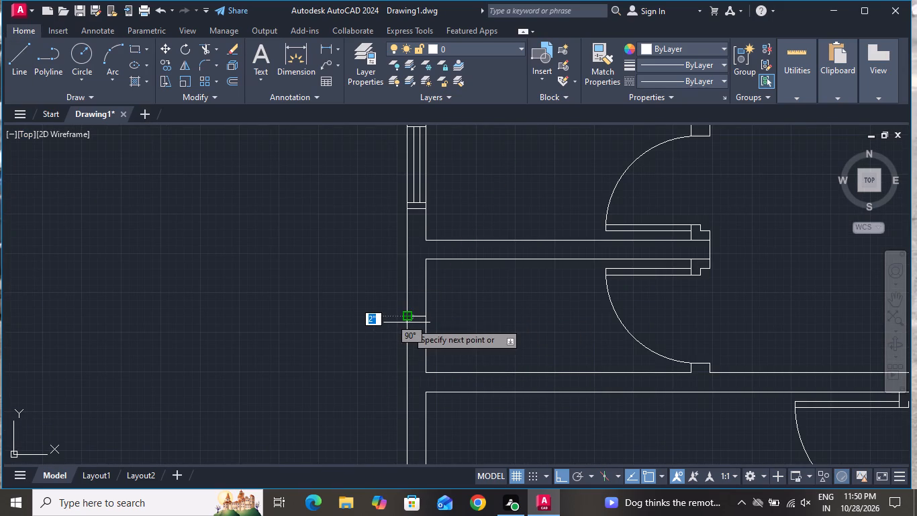
right_click(407, 322)
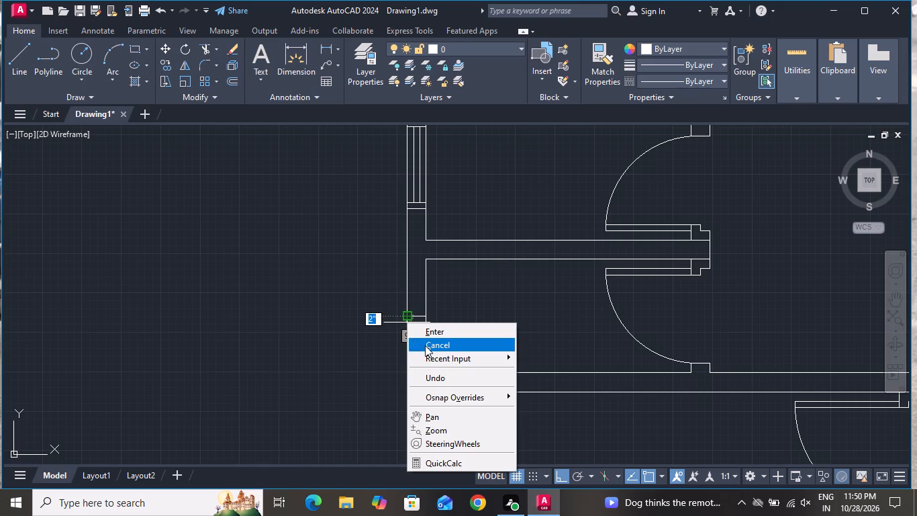
left_click(425, 345)
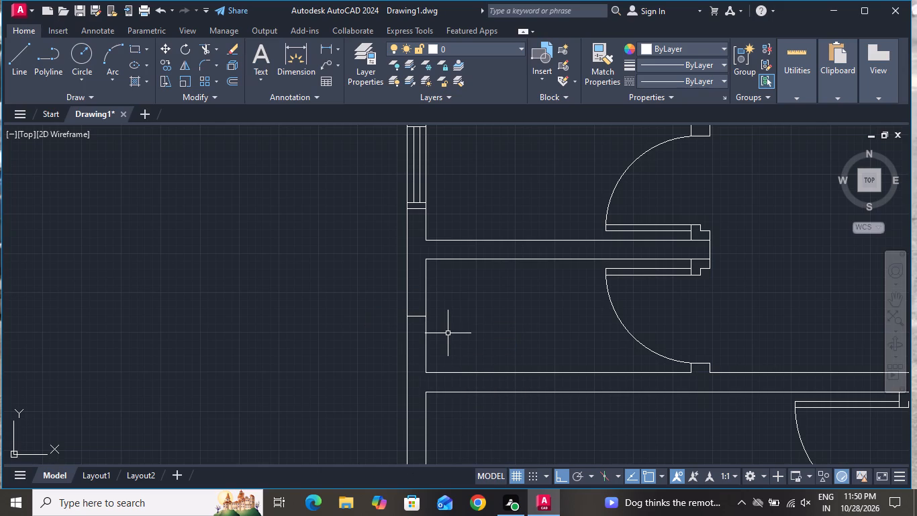
Offset the new horizontal line across the left wall 1' upward and 1' downward for the fourth window opening.
type("O")
key("space")
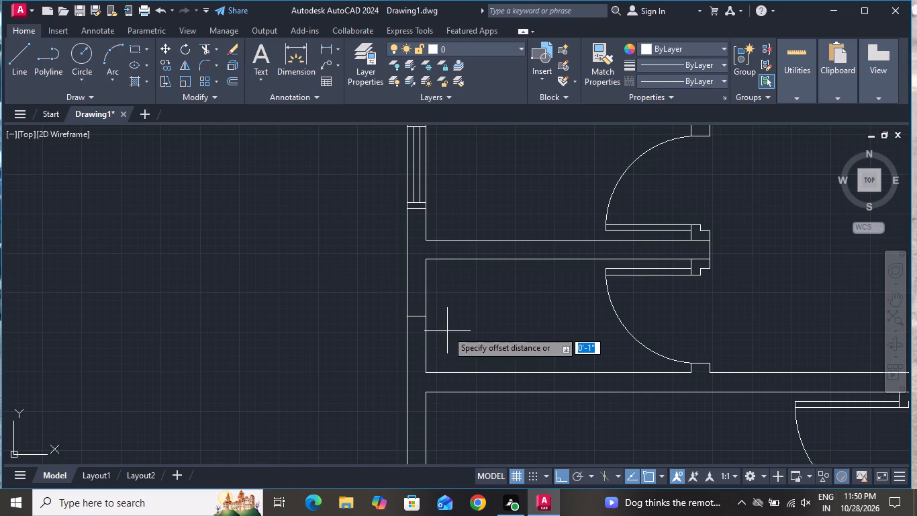
key("1")
key("apostrophe")
key("Return")
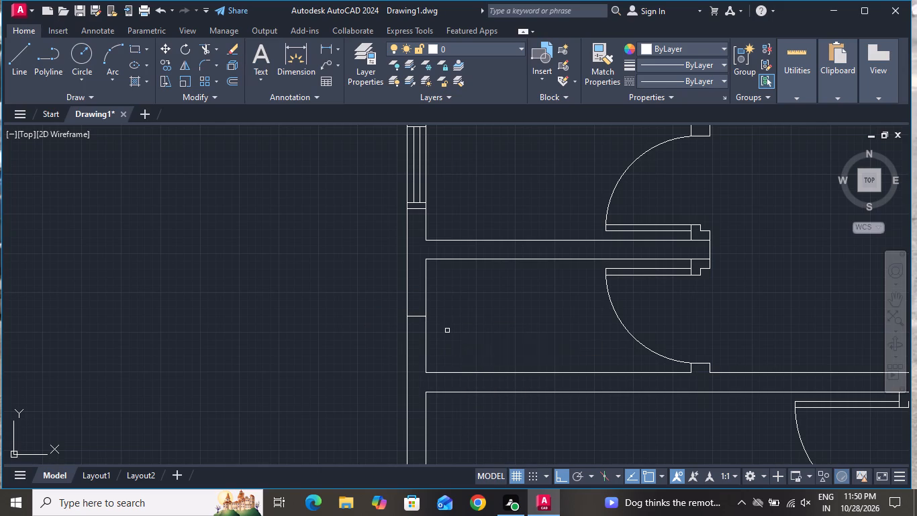
scroll(444, 329, "up", 1)
scroll(450, 311, "down", 2)
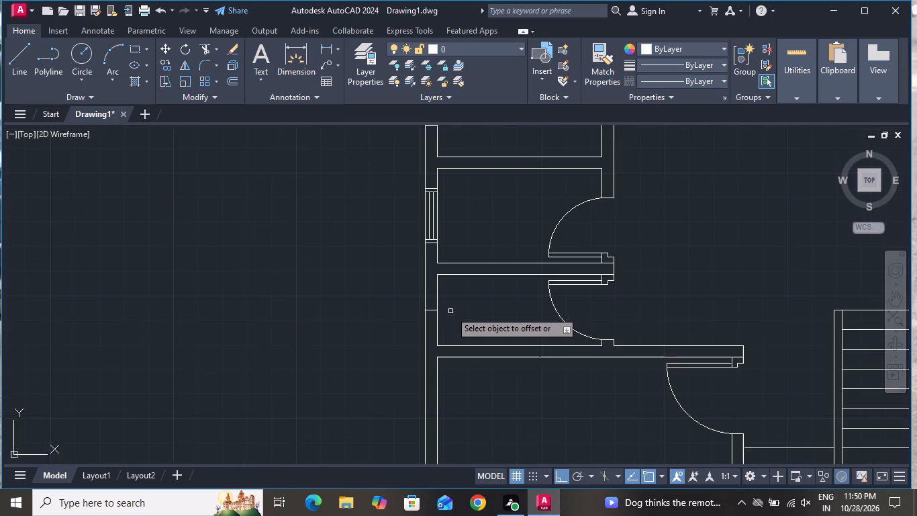
scroll(437, 323, "up", 3)
left_click(416, 275)
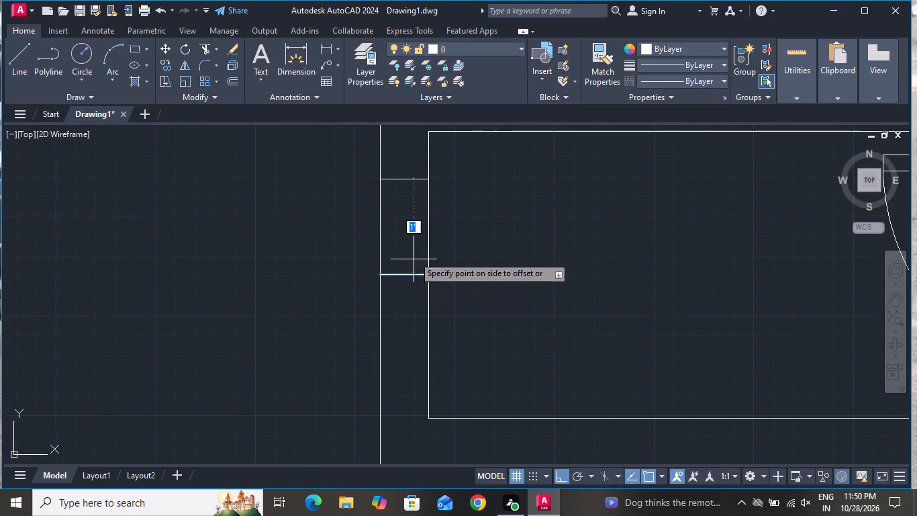
left_click(412, 221)
left_click(412, 274)
left_click(414, 327)
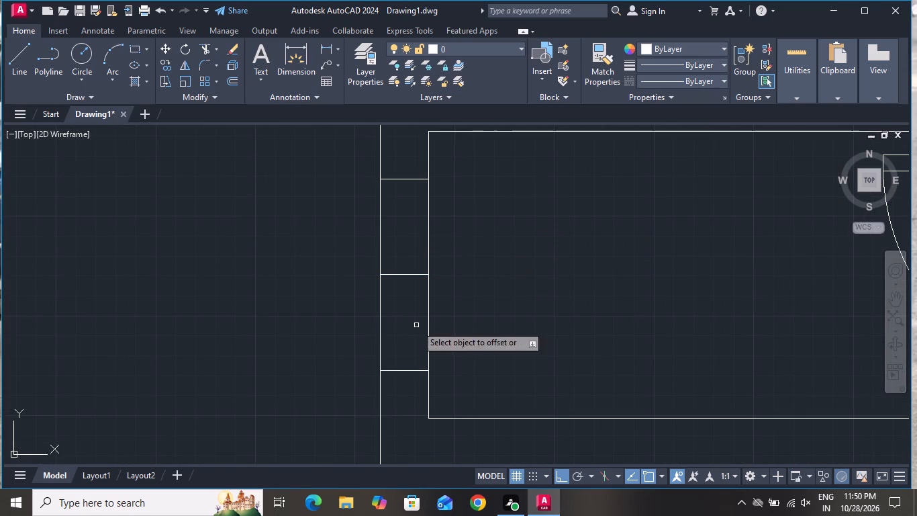
right_click(507, 252)
left_click(519, 269)
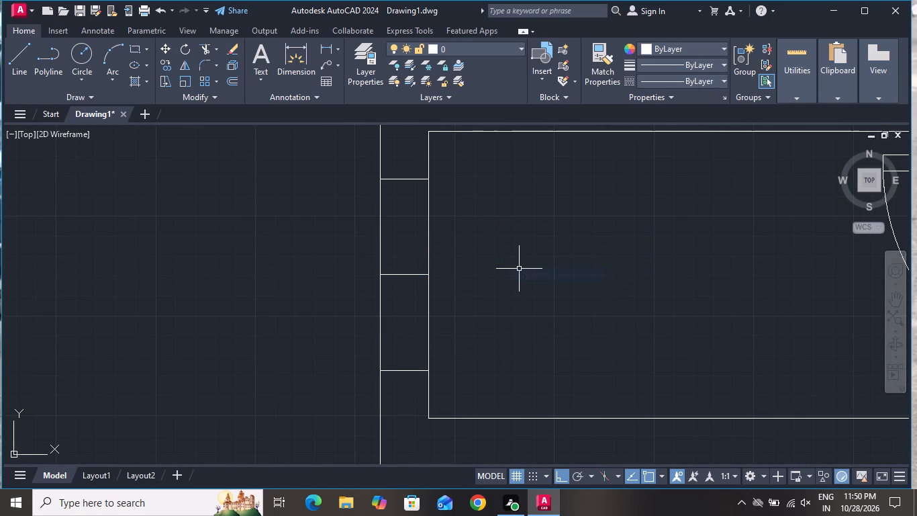
Offset the two outer horizontal lines of the fourth left-wall window opening 2" outward, away from its middle line.
type("O")
key("space")
key("2")
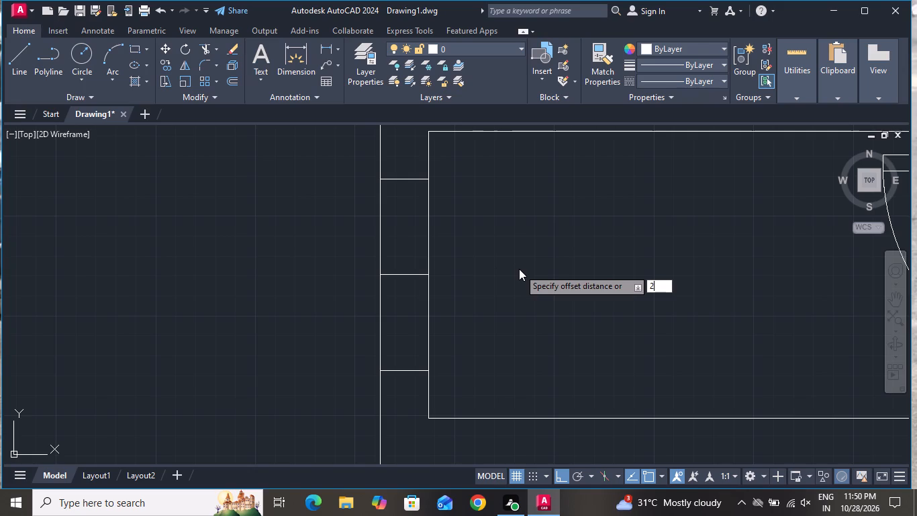
key("shift+quotedbl")
key("Return")
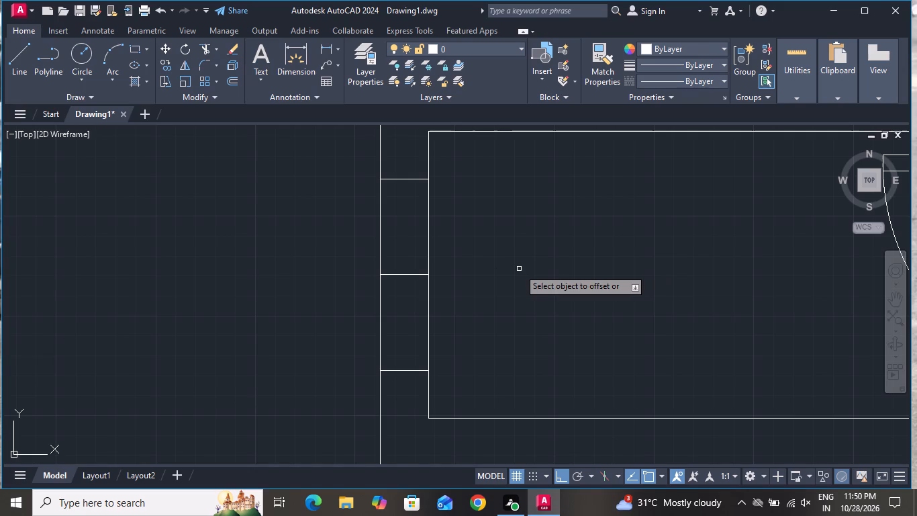
left_click(406, 177)
left_click(411, 159)
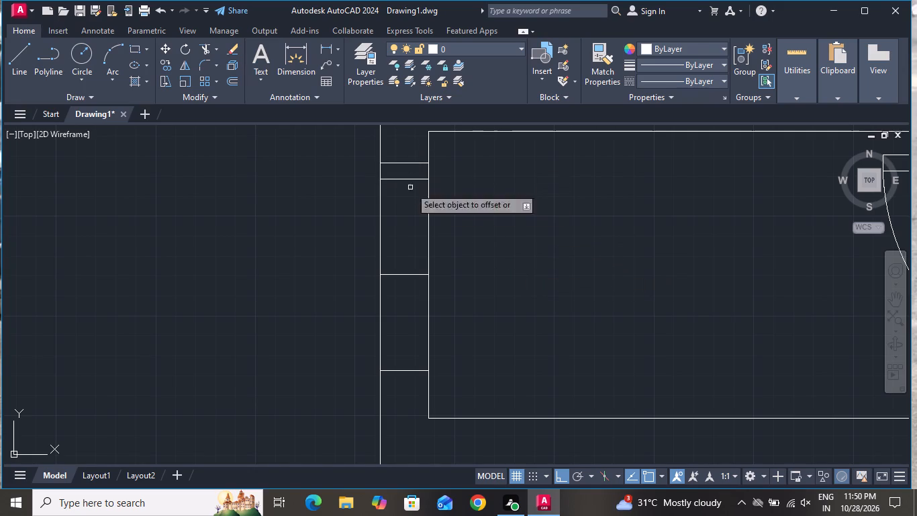
left_click(397, 371)
left_click(398, 402)
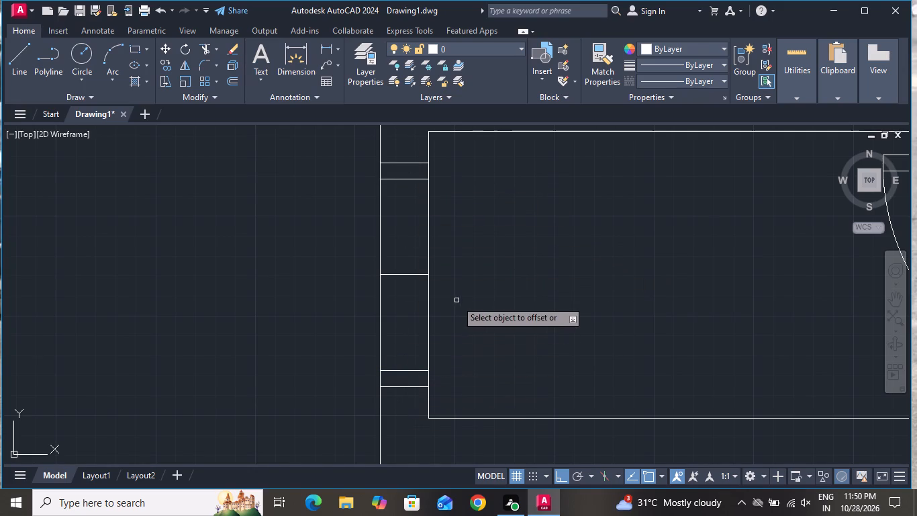
right_click(456, 300)
left_click(463, 321)
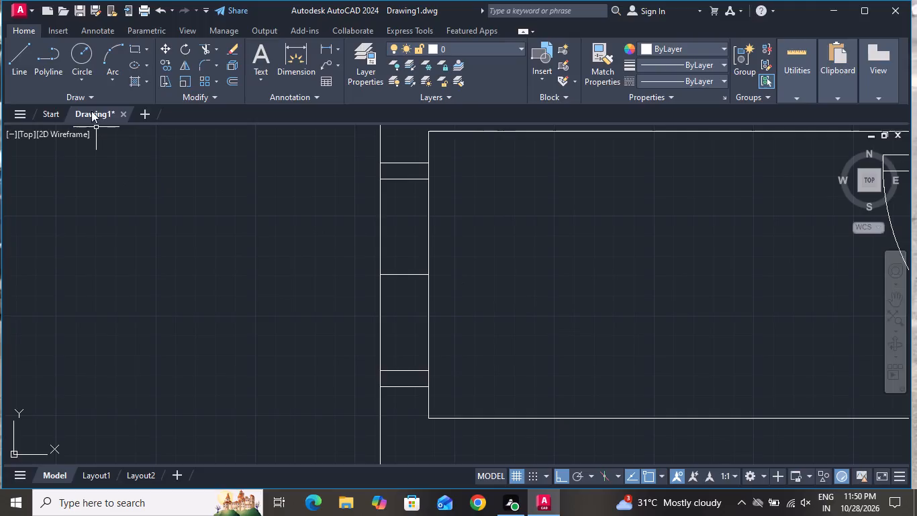
Draw a vertical line inside the left wall between the midpoints of the fourth window opening's two inner jamb lines.
left_click(20, 62)
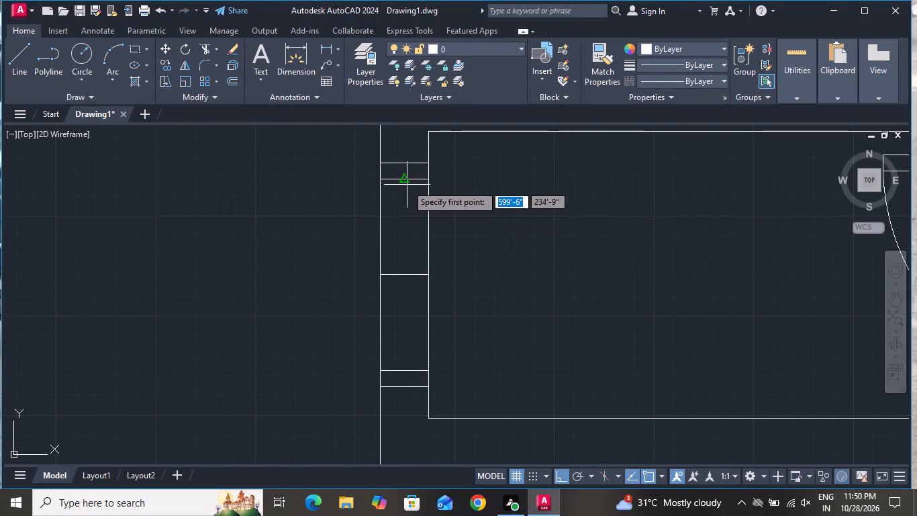
left_click(407, 179)
left_click(403, 376)
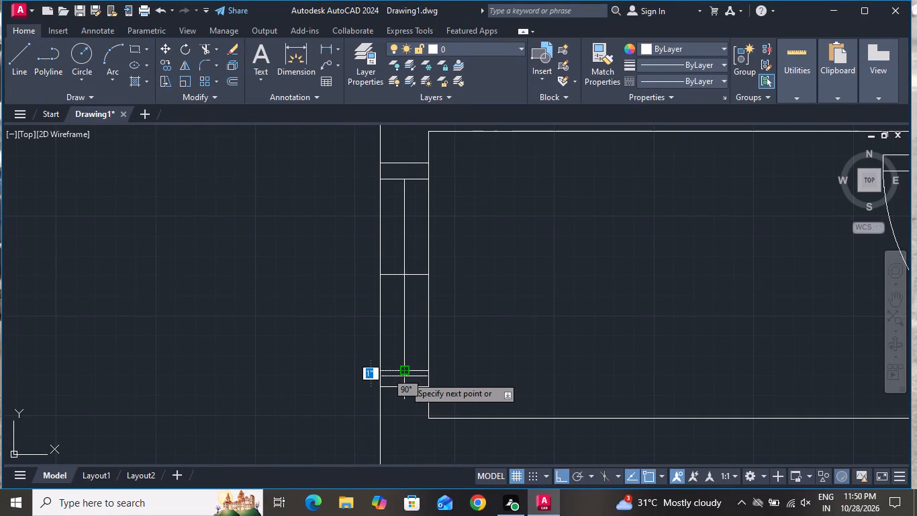
right_click(404, 376)
left_click(434, 245)
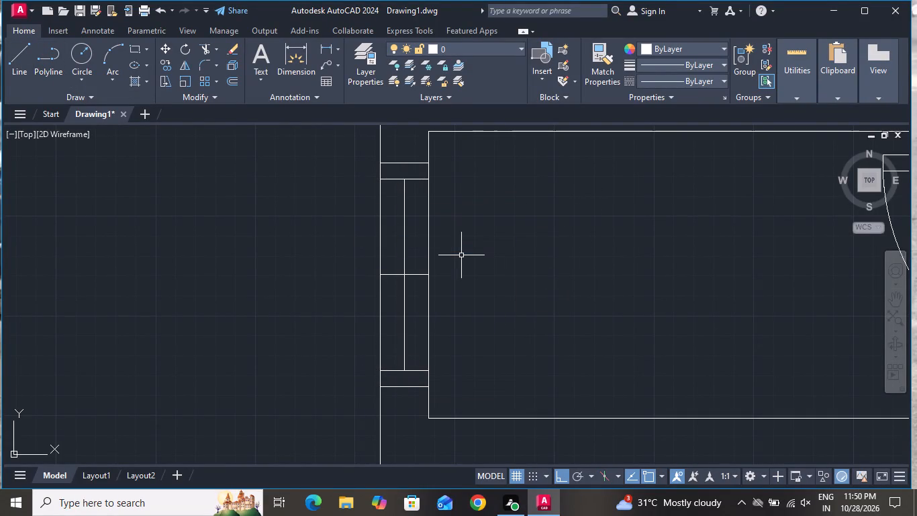
Offset the fourth left-wall window's vertical centre line 1" to each side.
type("O")
key("space")
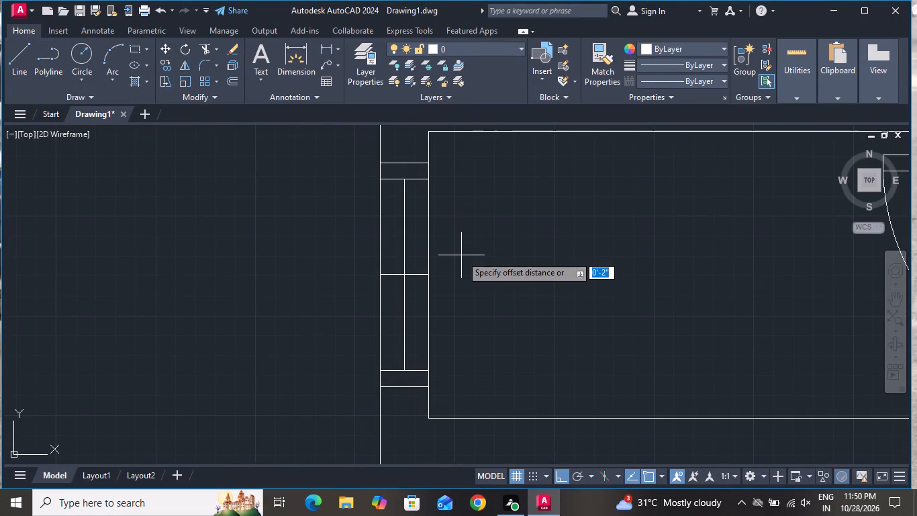
key("1")
key("shift+quotedbl")
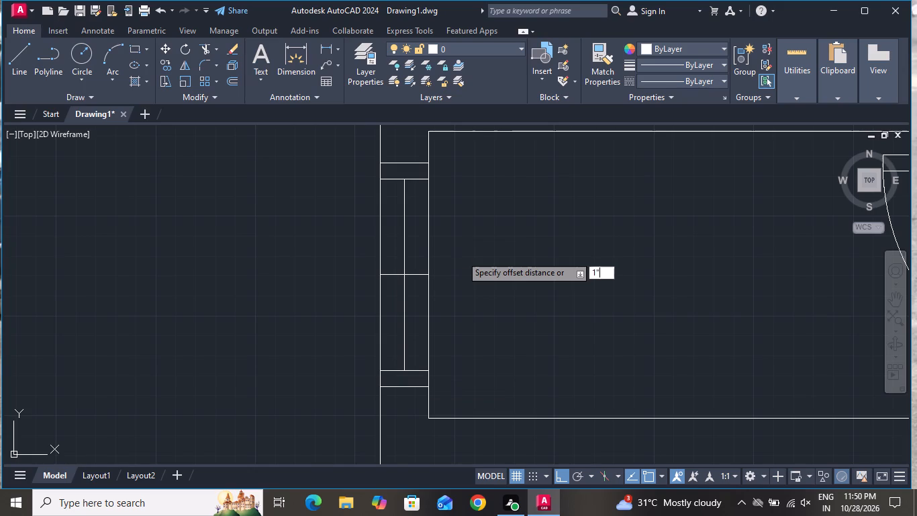
key("Return")
scroll(416, 243, "up", 1)
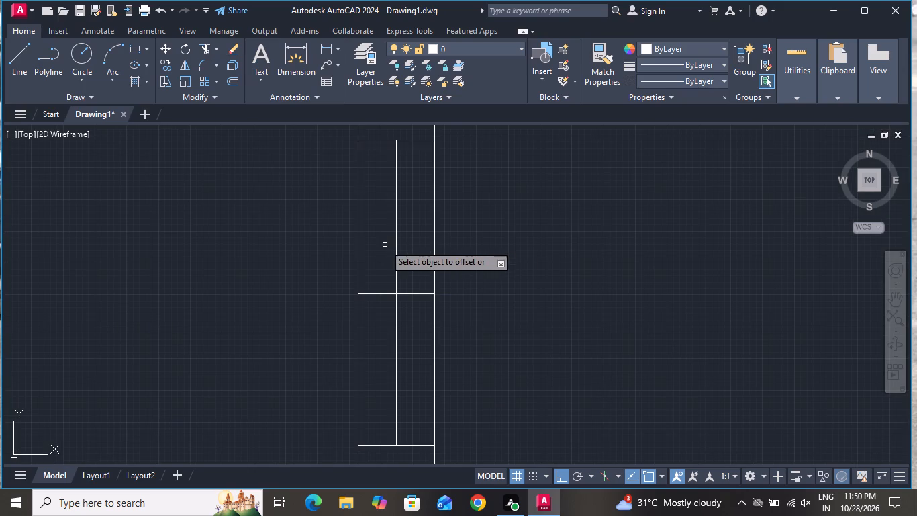
left_click(395, 228)
left_click(403, 226)
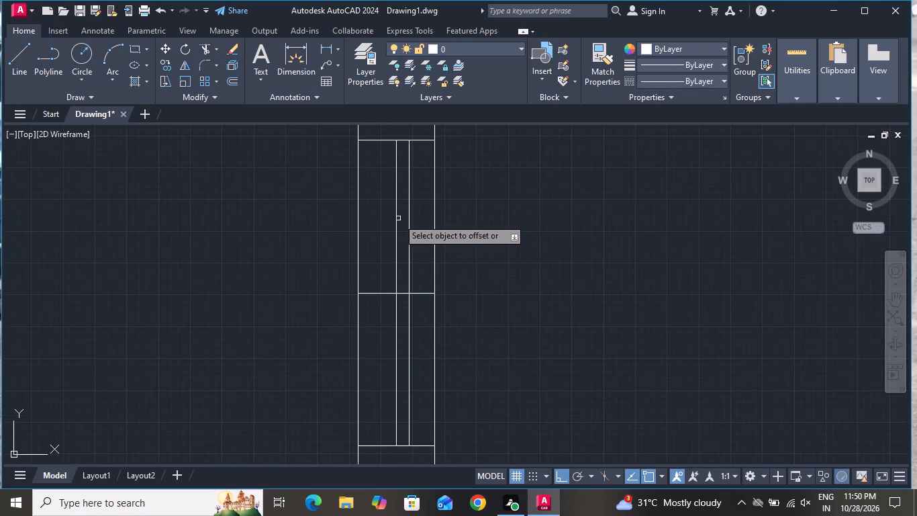
left_click(397, 214)
left_click(372, 217)
right_click(372, 217)
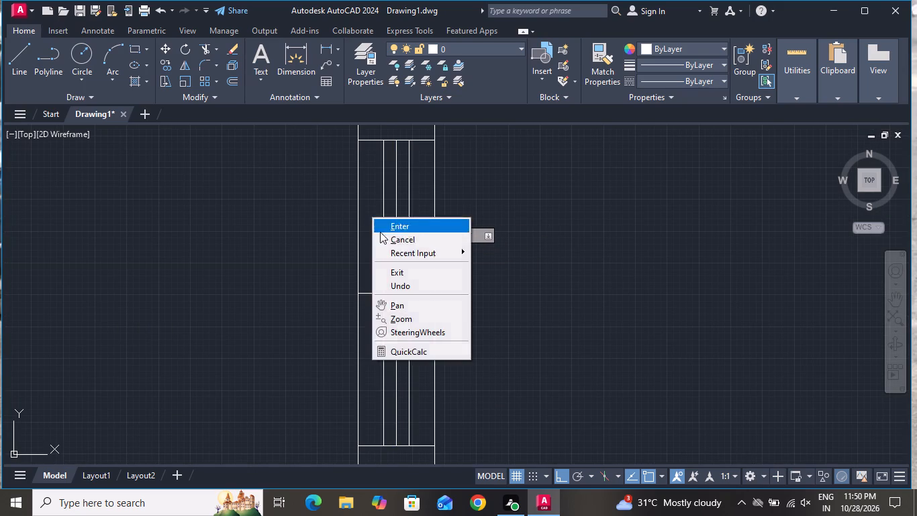
Delete the middle horizontal line and the vertical centre line of the fourth left-wall window, leaving its two offset glass lines.
left_click(381, 239)
scroll(395, 300, "up", 3)
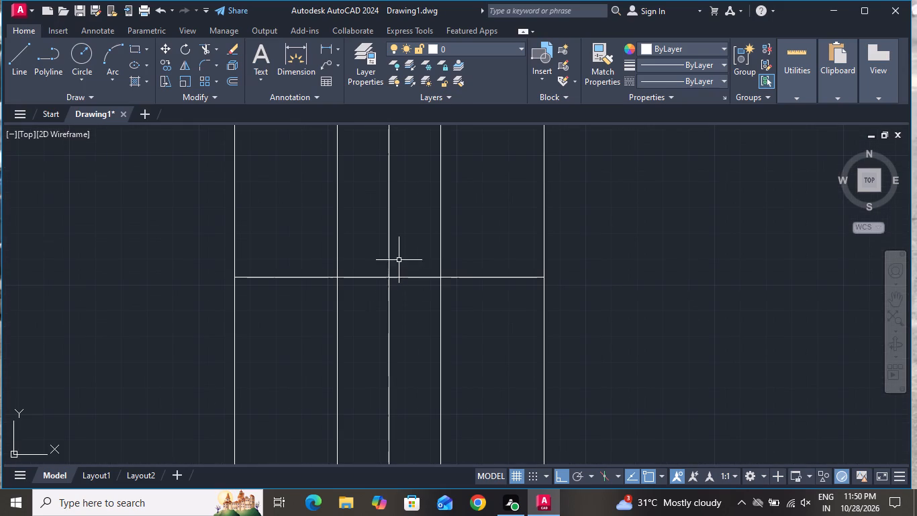
left_click(399, 259)
left_click(371, 294)
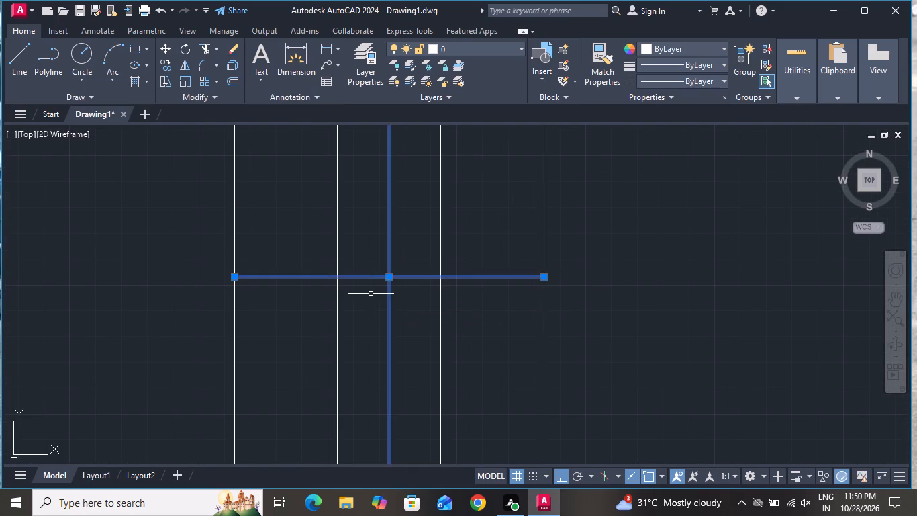
key("Delete")
Draw a horizontal line across the left wall's thickness at the midpoint of the bottom-left room's inner wall face.
scroll(603, 515, "down", 2)
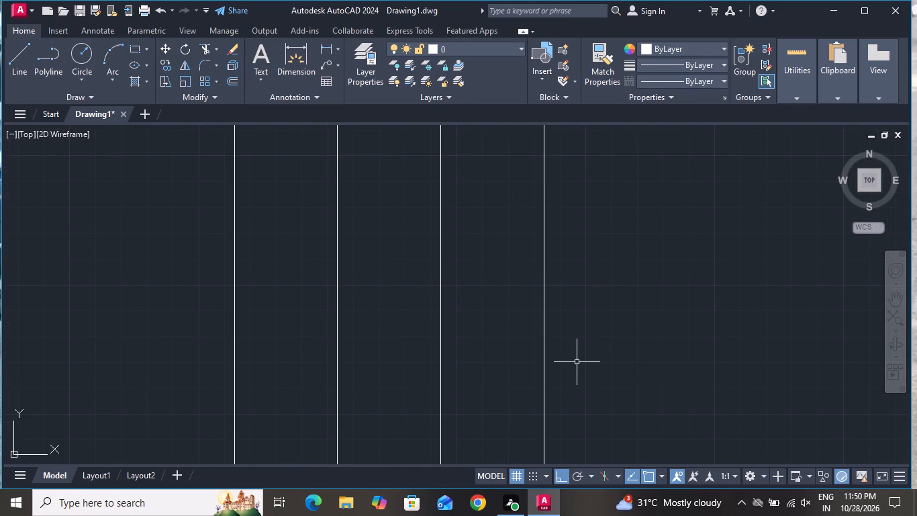
scroll(577, 362, "down", 4)
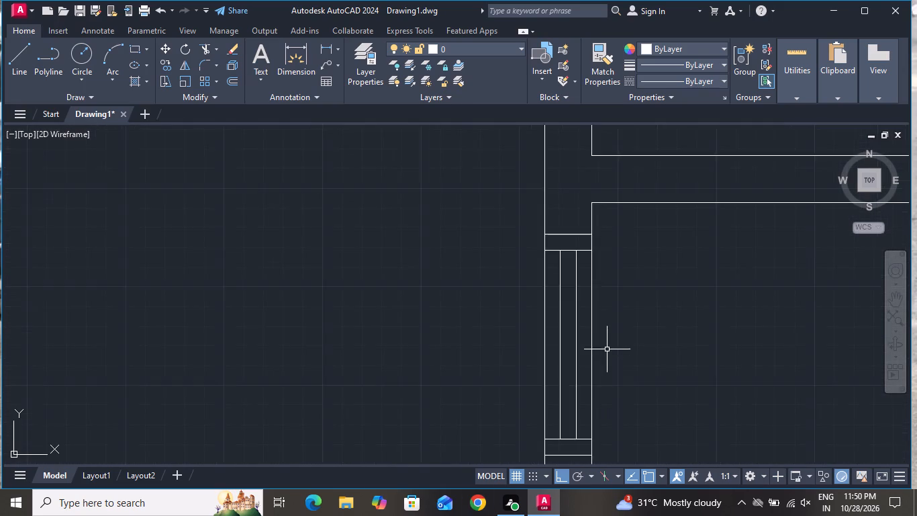
scroll(606, 347, "down", 5)
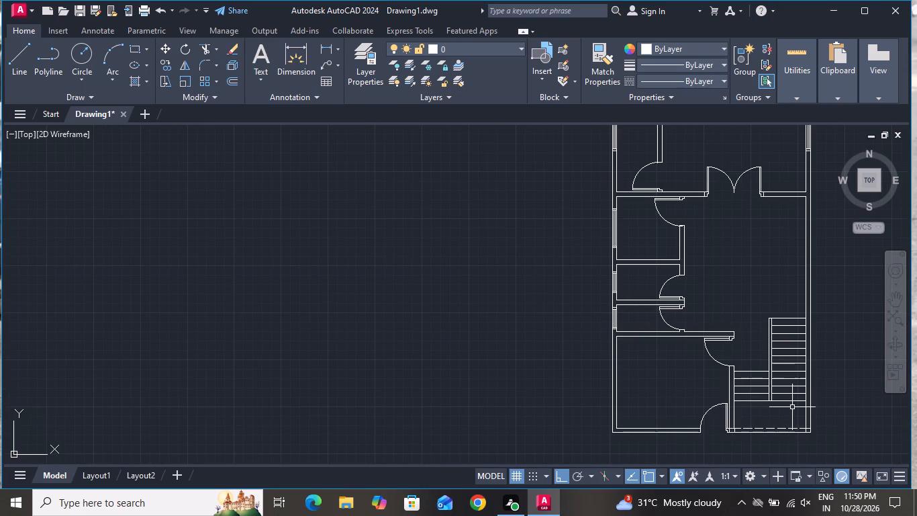
scroll(875, 380, "up", 1)
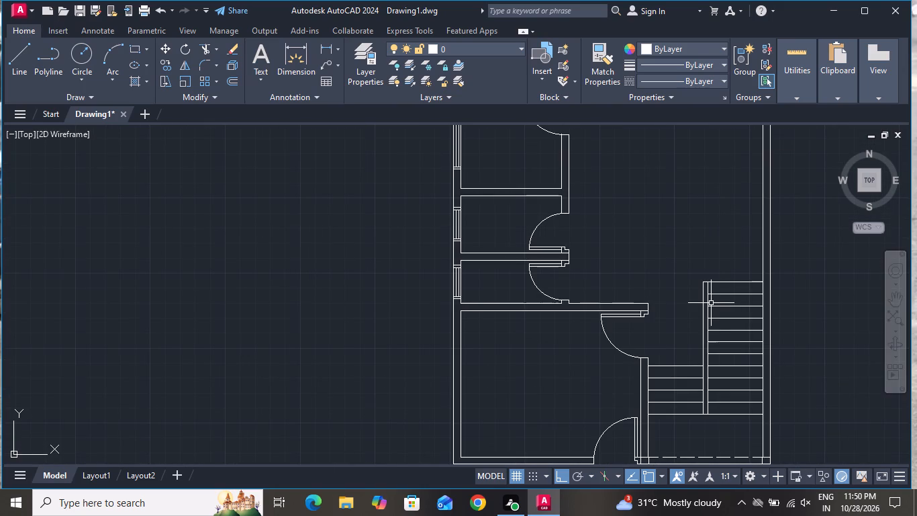
left_click(10, 58)
scroll(371, 199, "down", 1)
scroll(442, 327, "up", 1)
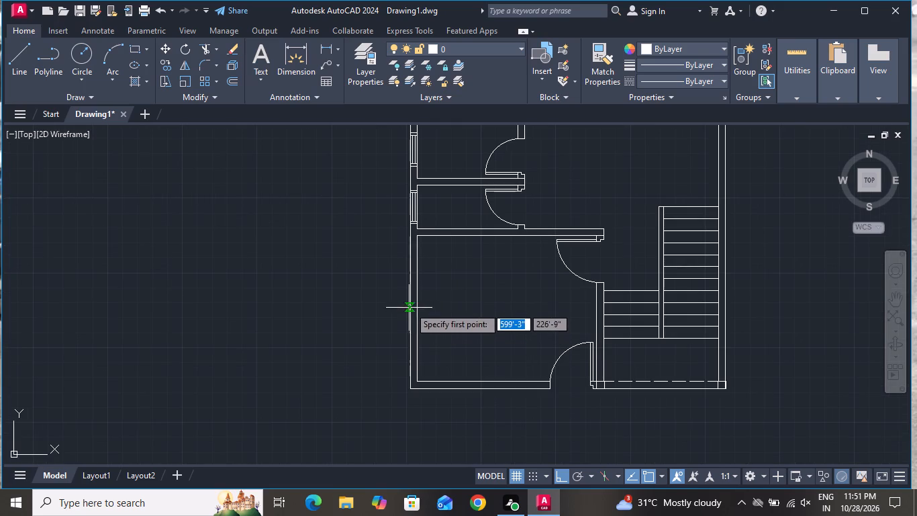
left_click(418, 308)
scroll(418, 310, "up", 4)
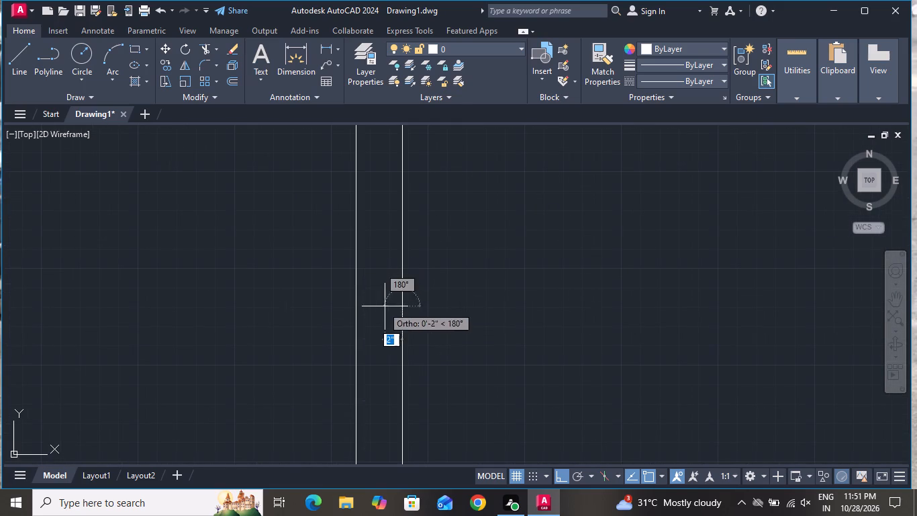
left_click(352, 306)
right_click(356, 308)
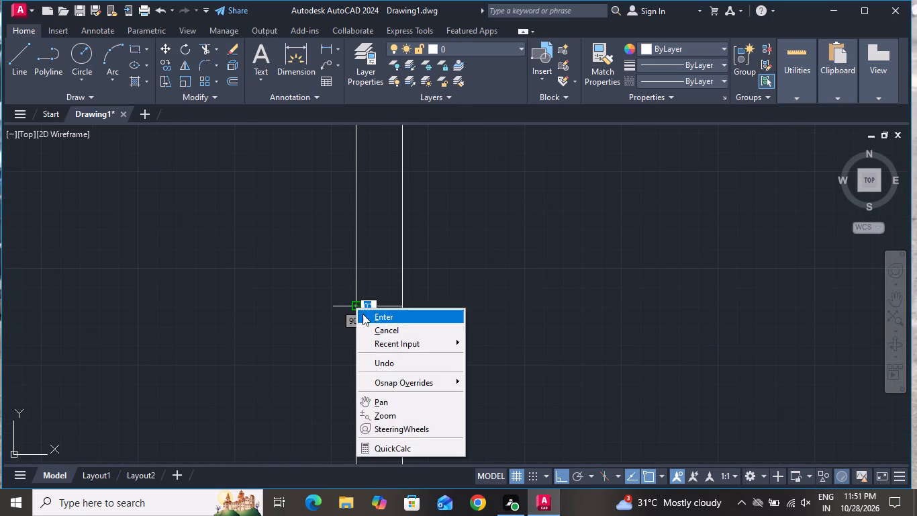
left_click(375, 327)
Offset the new horizontal line across the bottom-left room's left wall 2' upward and 2' downward for the fifth window opening.
key("o")
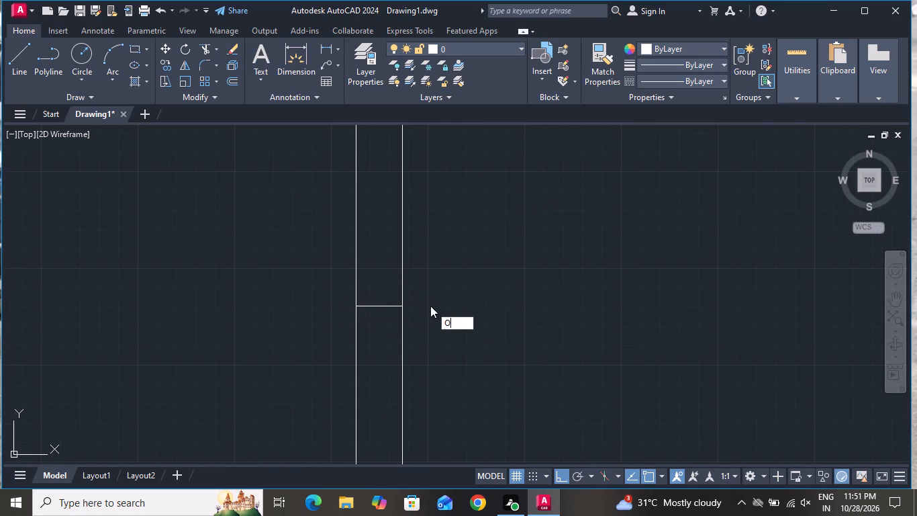
key("space")
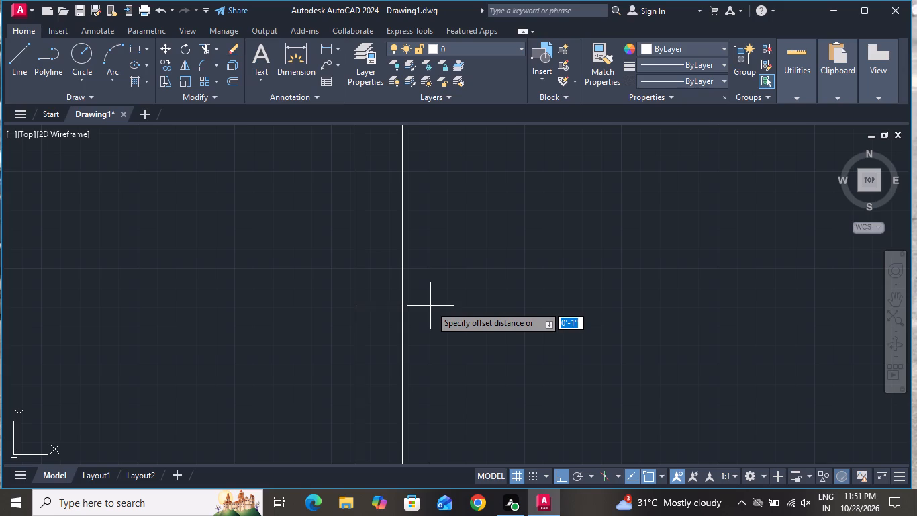
key("2")
key("apostrophe")
key("Return")
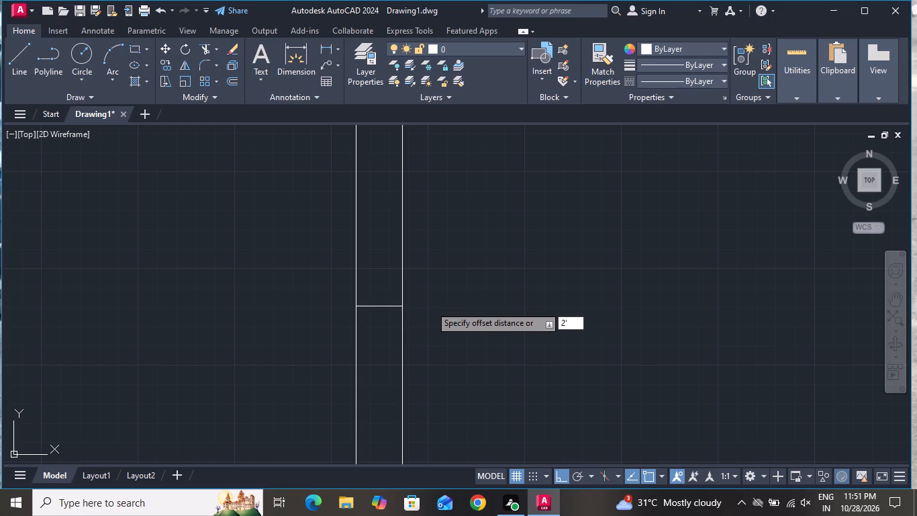
scroll(426, 318, "down", 2)
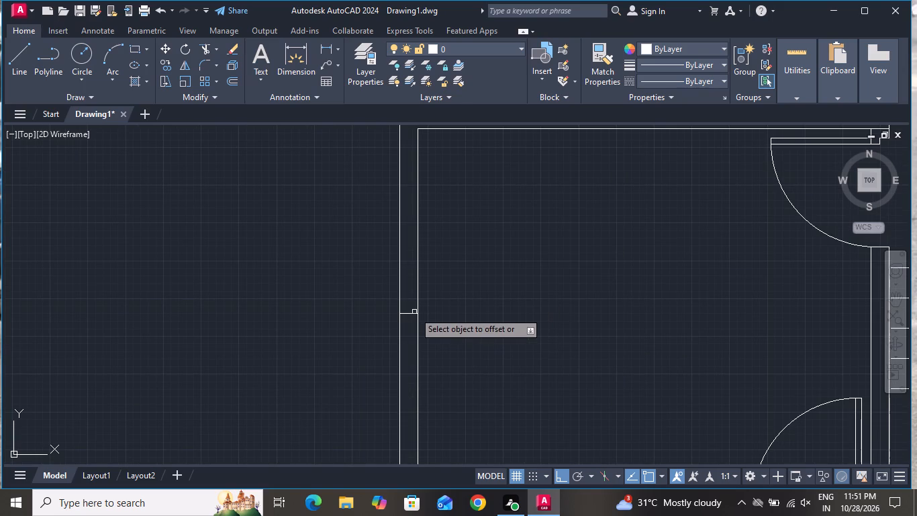
left_click(411, 314)
left_click(399, 267)
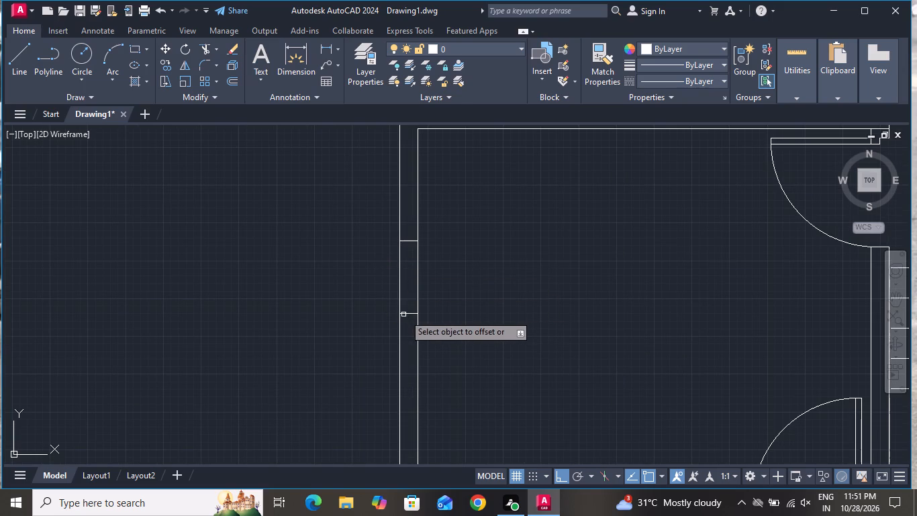
left_click(404, 314)
left_click(407, 347)
right_click(458, 220)
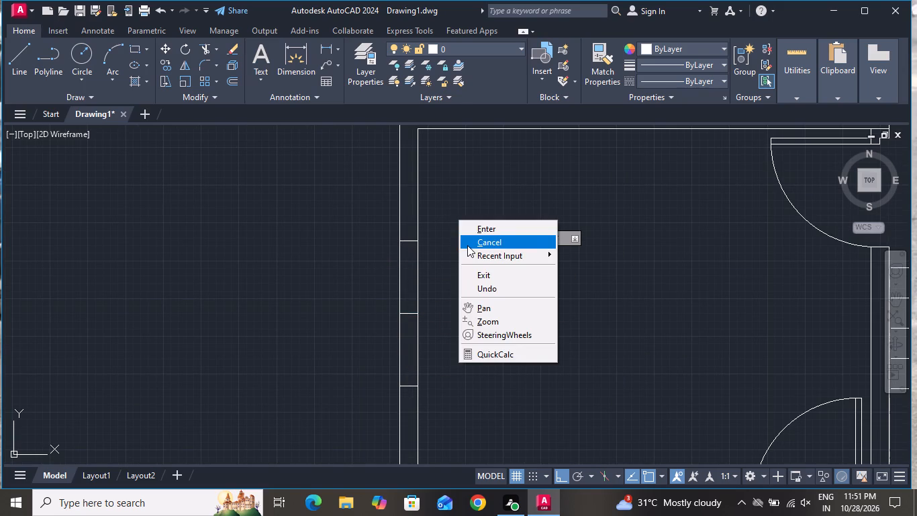
left_click(467, 245)
Offset the two outer horizontal lines of the fifth left-wall window opening 2" outward, away from its middle line.
type("O 2")
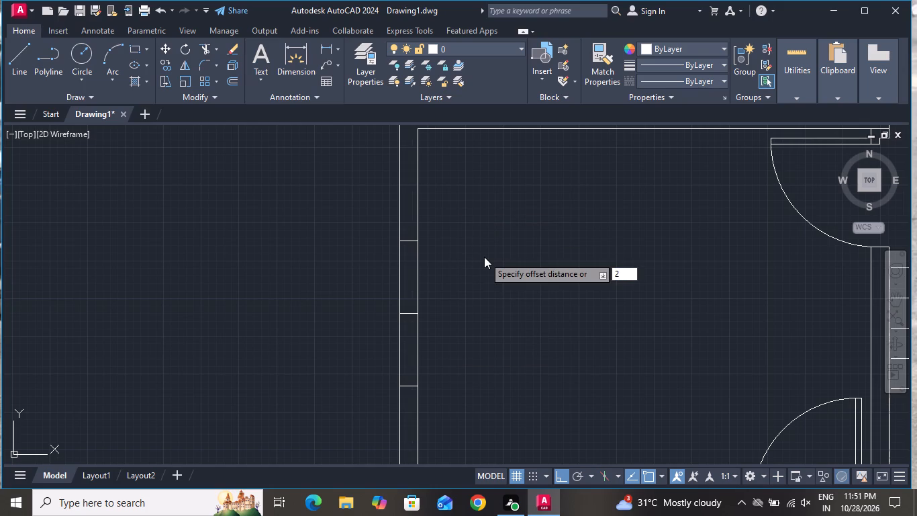
key("shift+quotedbl")
key("Return")
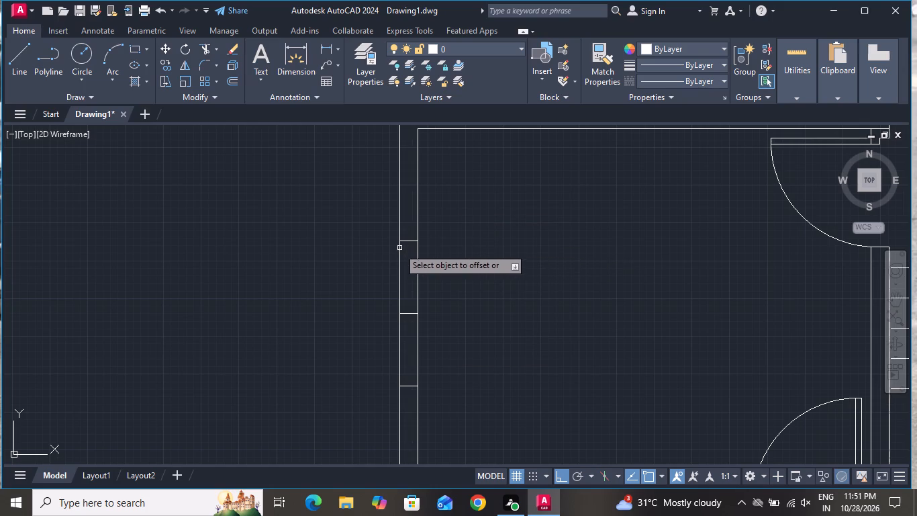
left_click(403, 243)
left_click(409, 229)
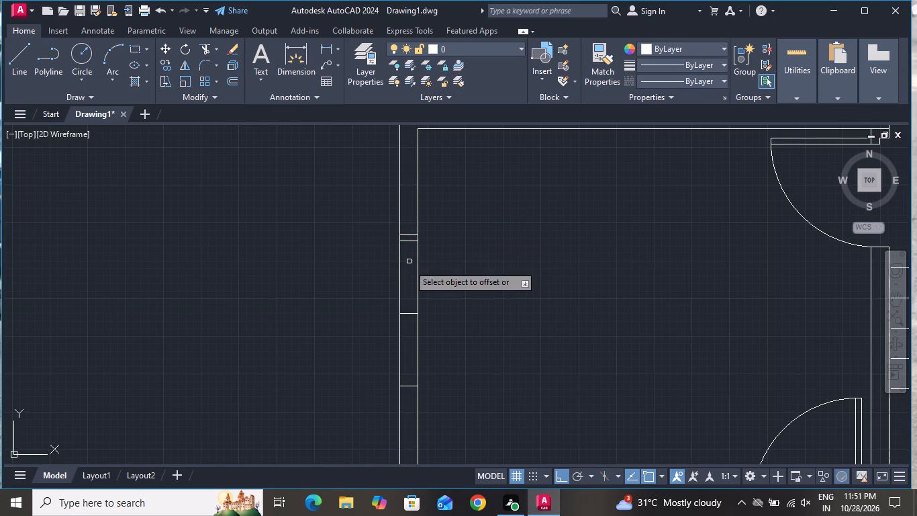
left_click(409, 386)
left_click(407, 417)
right_click(476, 210)
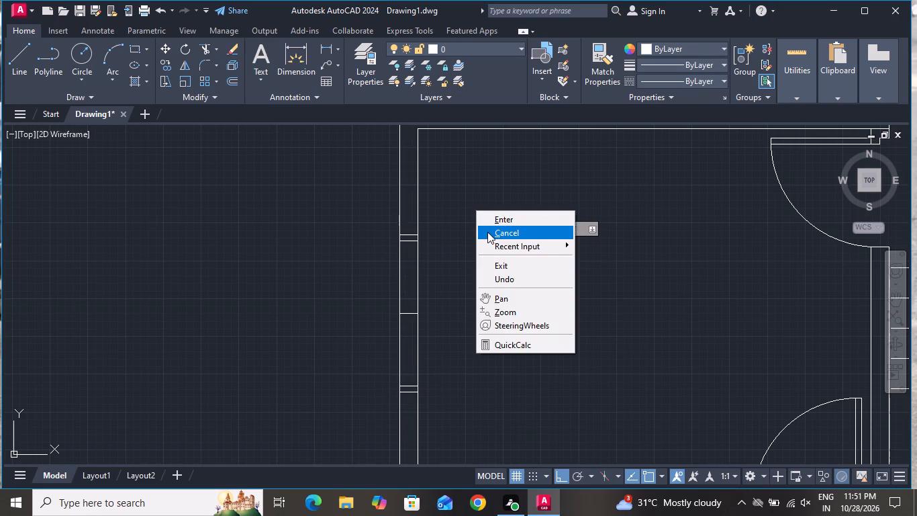
left_click(489, 233)
Draw a 4' vertical line inside the left wall between the midpoints of the fifth window opening's two inner jamb lines.
left_click(20, 48)
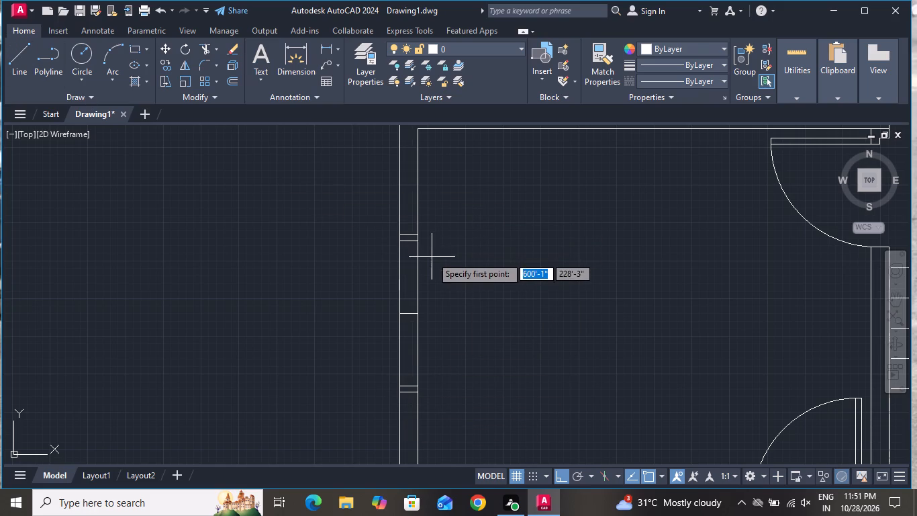
left_click(410, 241)
scroll(414, 388, "up", 1)
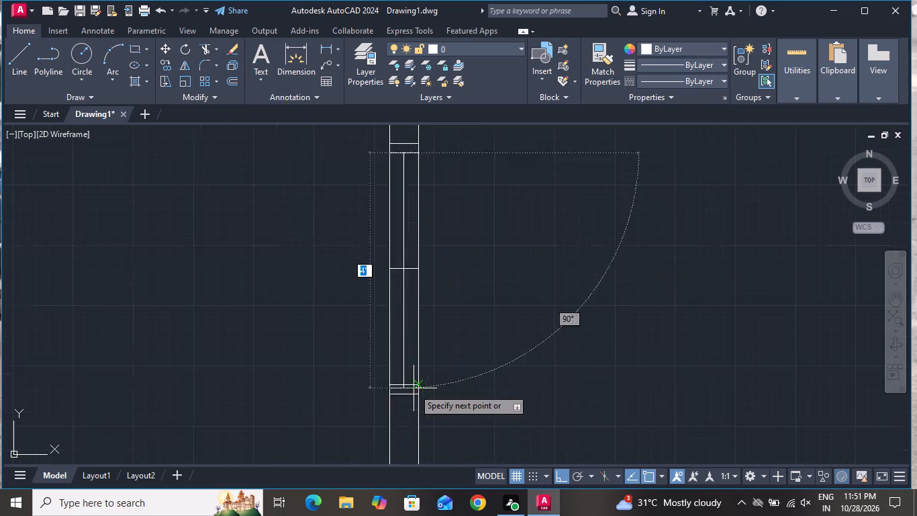
scroll(414, 388, "up", 2)
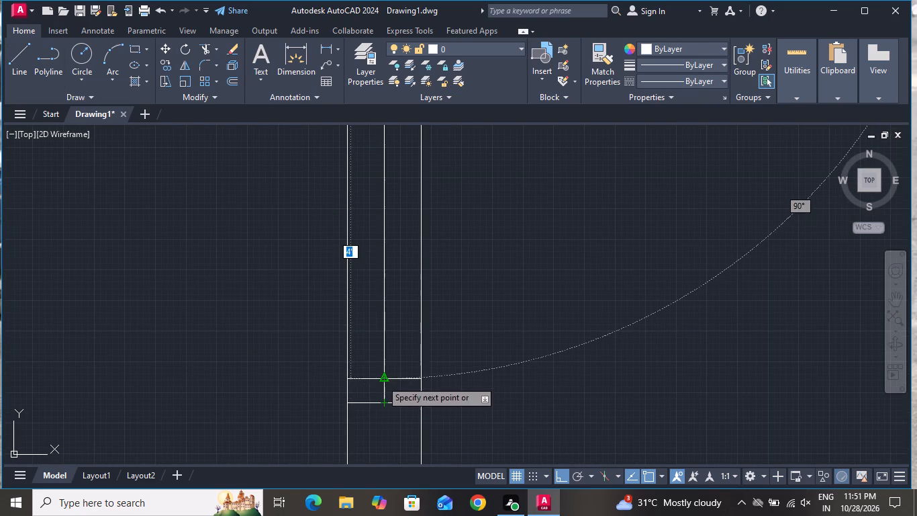
left_click(383, 378)
right_click(383, 378)
left_click(421, 250)
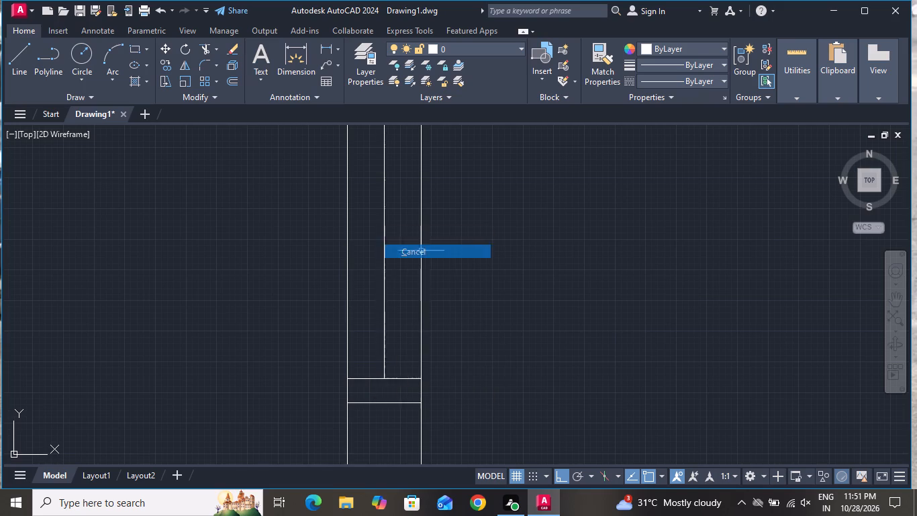
Offset the fifth left-wall window's vertical centre line 1" to each side.
scroll(460, 314, "down", 2)
type("O")
key("space")
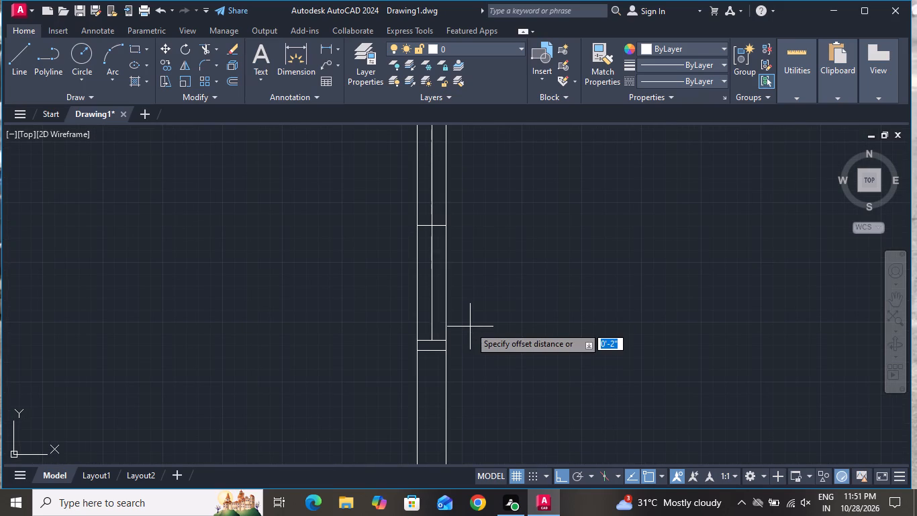
key("1")
key("shift+quotedbl")
key("Return")
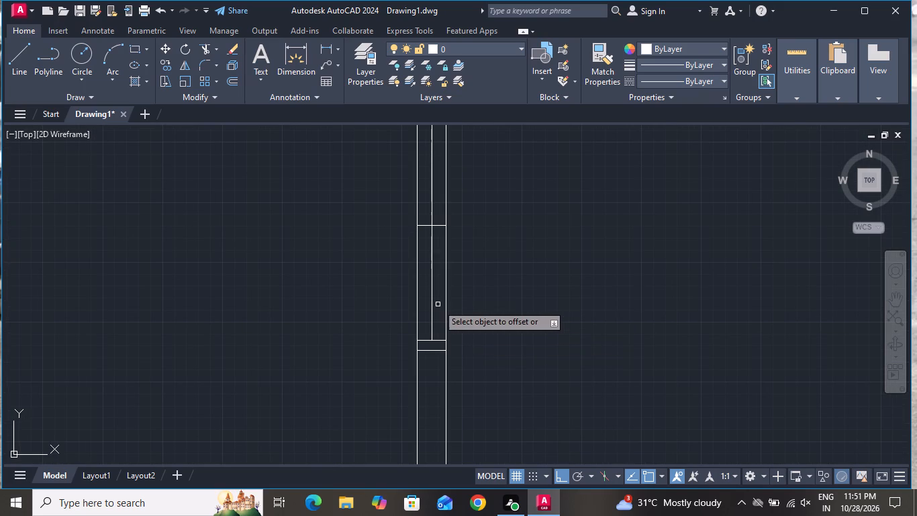
scroll(435, 303, "up", 2)
left_click(421, 283)
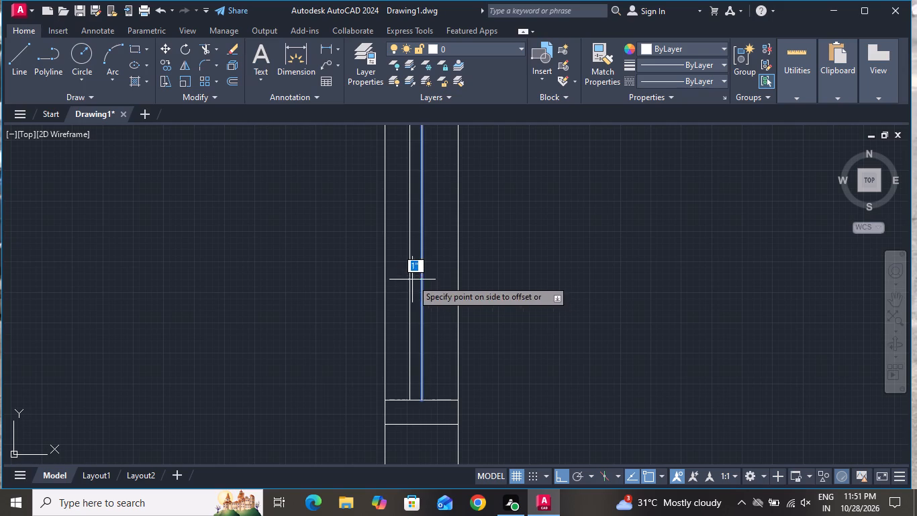
left_click(412, 279)
left_click(424, 274)
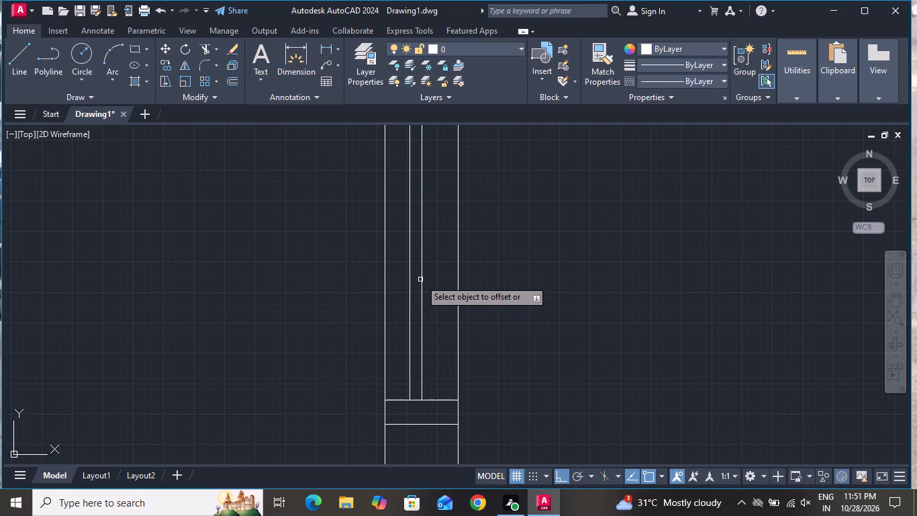
left_click(420, 279)
left_click(431, 273)
right_click(432, 273)
left_click(443, 290)
Delete the middle horizontal line and the vertical centre line of the fifth left-wall window.
scroll(456, 361, "down", 1)
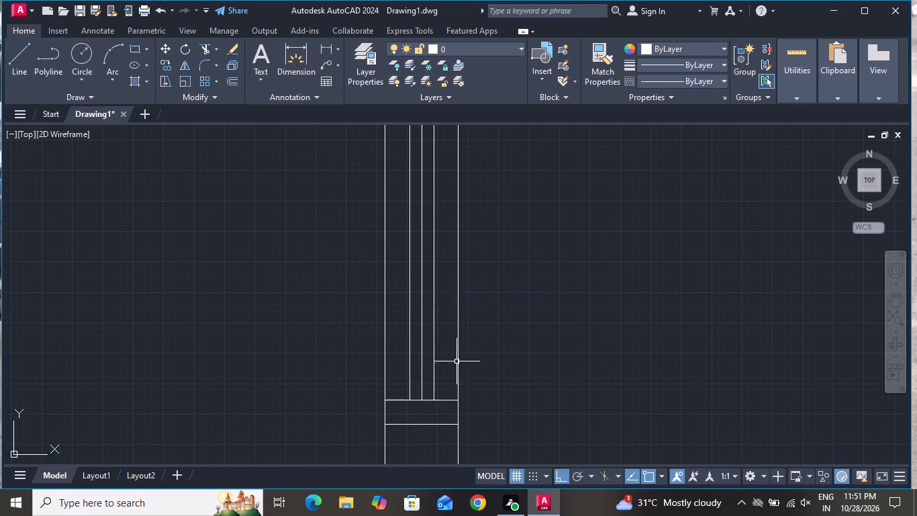
scroll(456, 362, "down", 2)
scroll(452, 302, "up", 6)
scroll(389, 260, "up", 2)
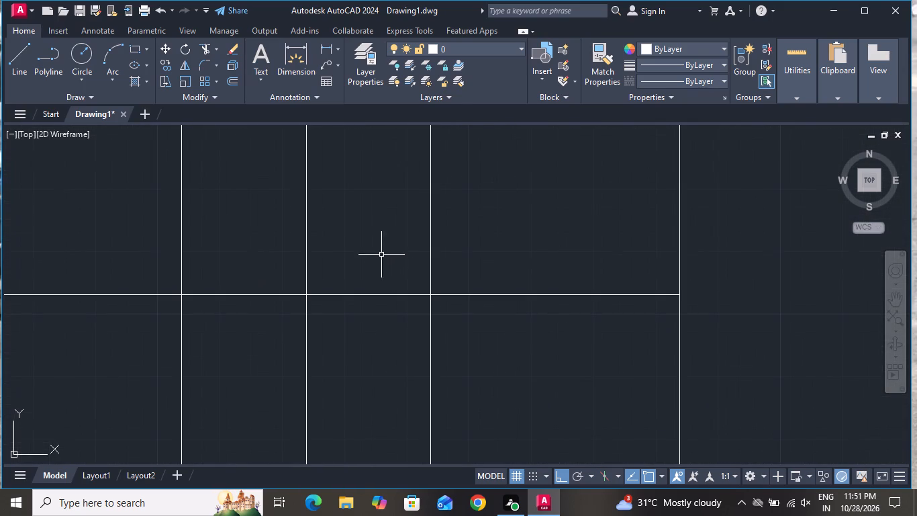
left_click(359, 251)
left_click(253, 349)
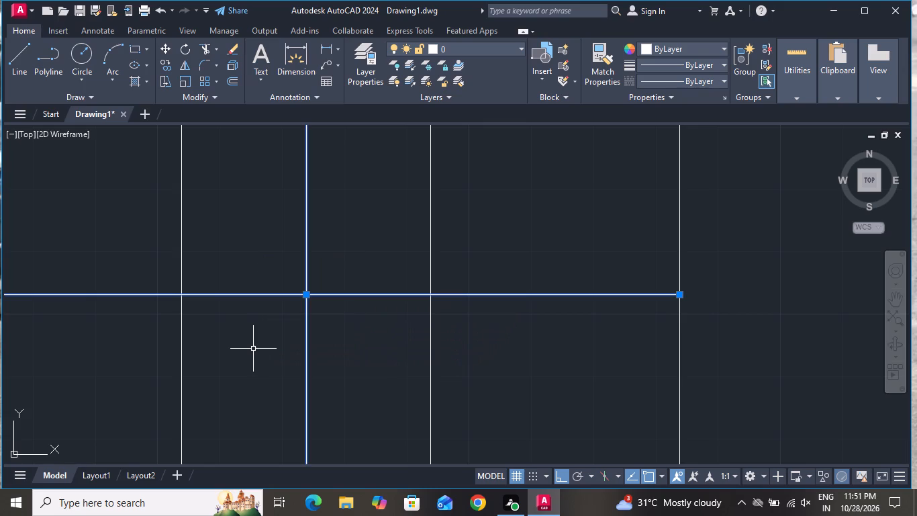
key("Delete")
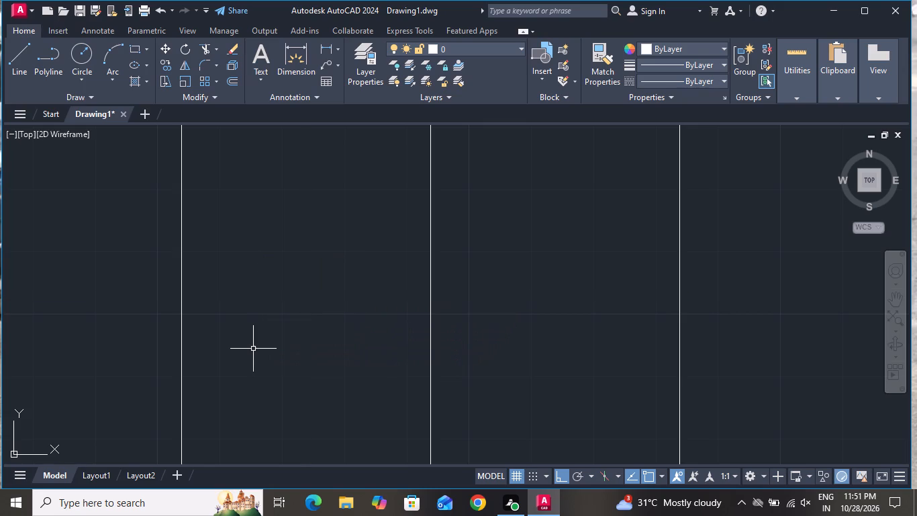
Draw a 6" horizontal line across the right outer wall, between the double-door partition and the staircase.
scroll(253, 349, "up", 1)
scroll(281, 335, "down", 9)
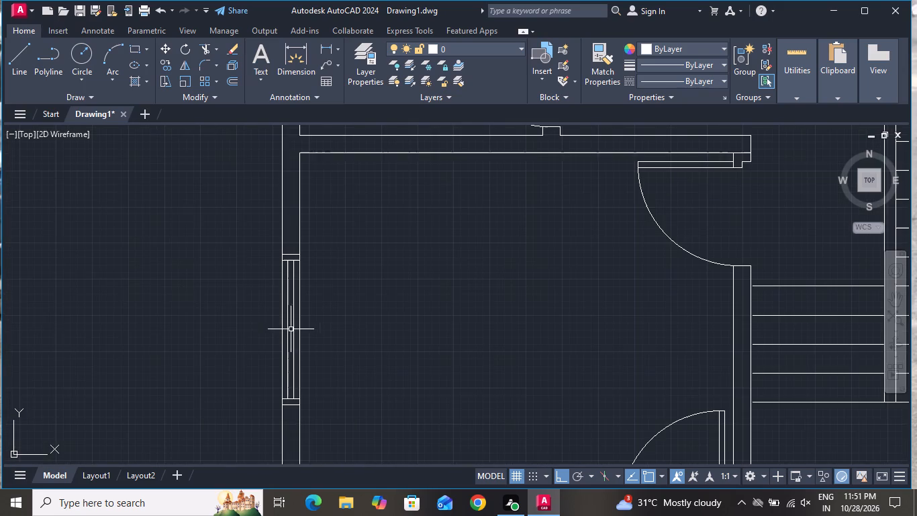
left_click(17, 70)
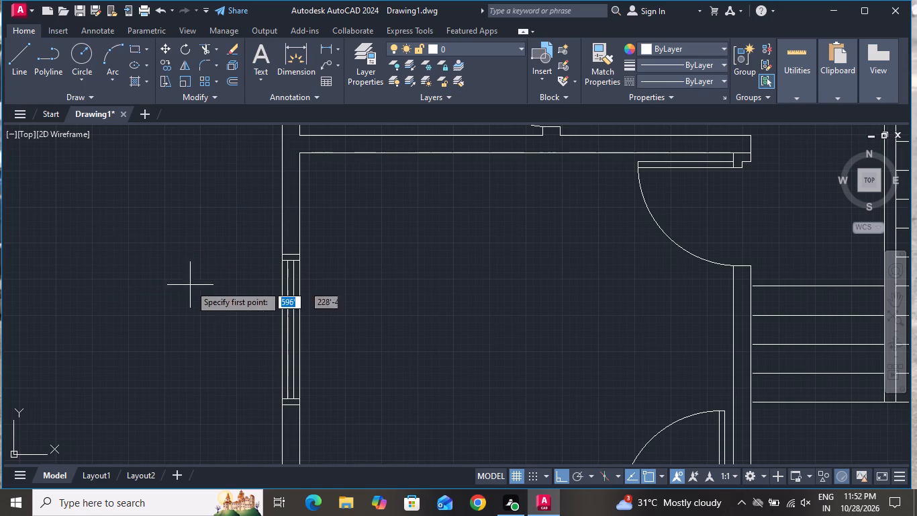
scroll(447, 322, "down", 3)
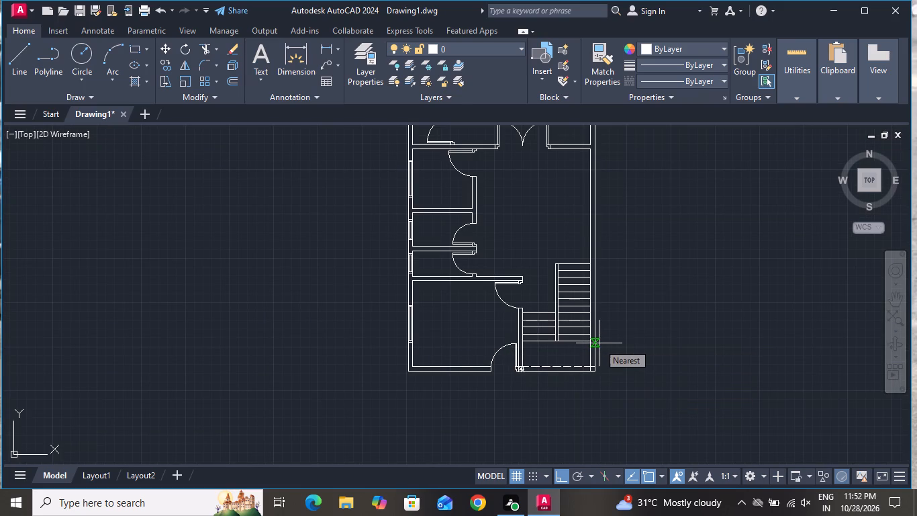
scroll(619, 282, "down", 2)
scroll(622, 239, "up", 1)
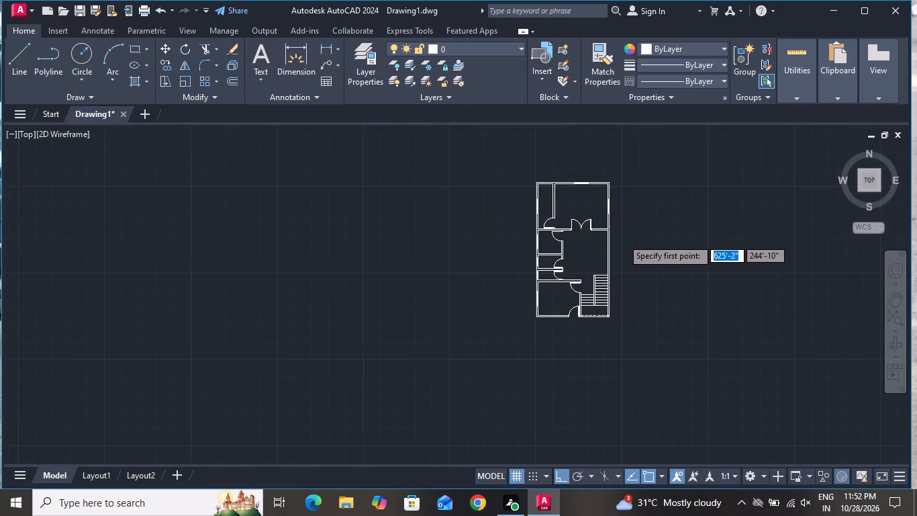
scroll(622, 239, "up", 2)
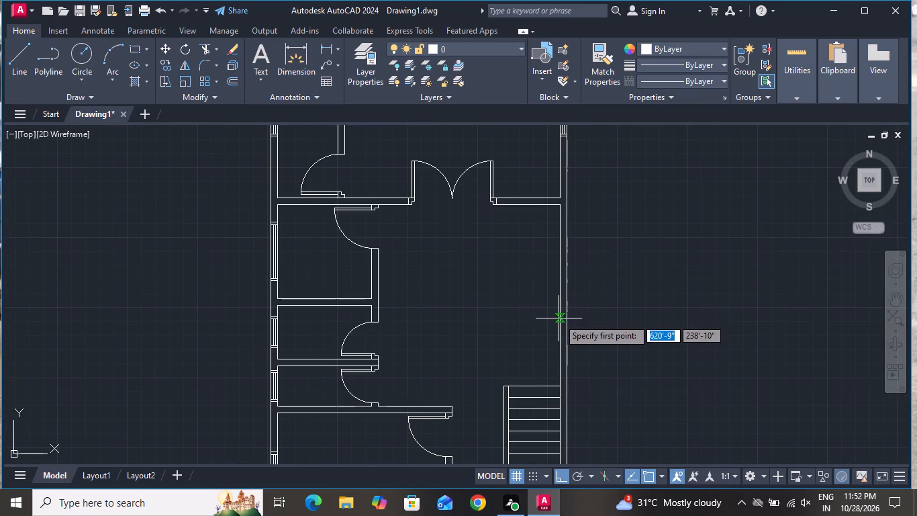
scroll(554, 317, "up", 2)
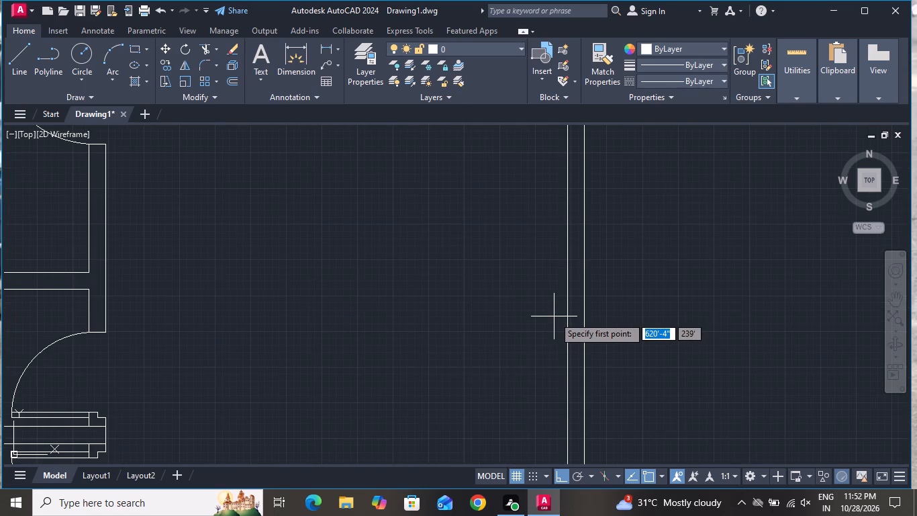
left_click(569, 298)
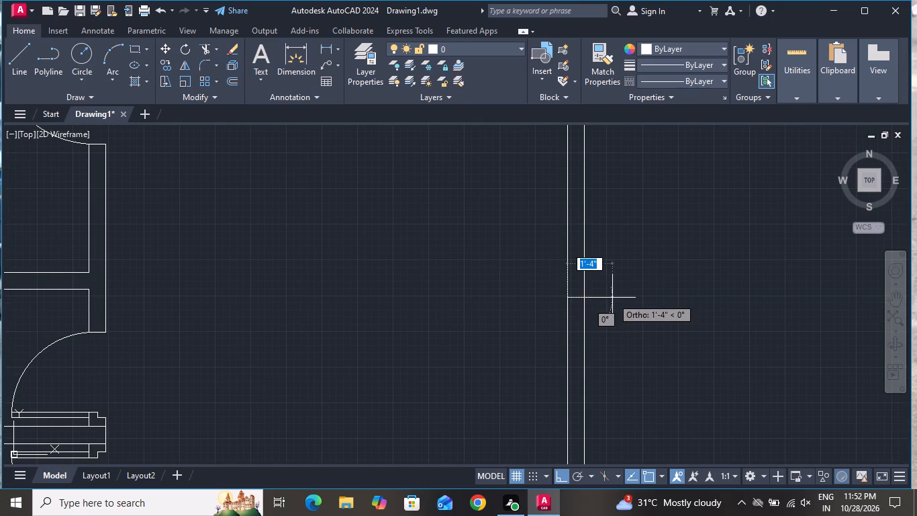
left_click(587, 297)
right_click(587, 297)
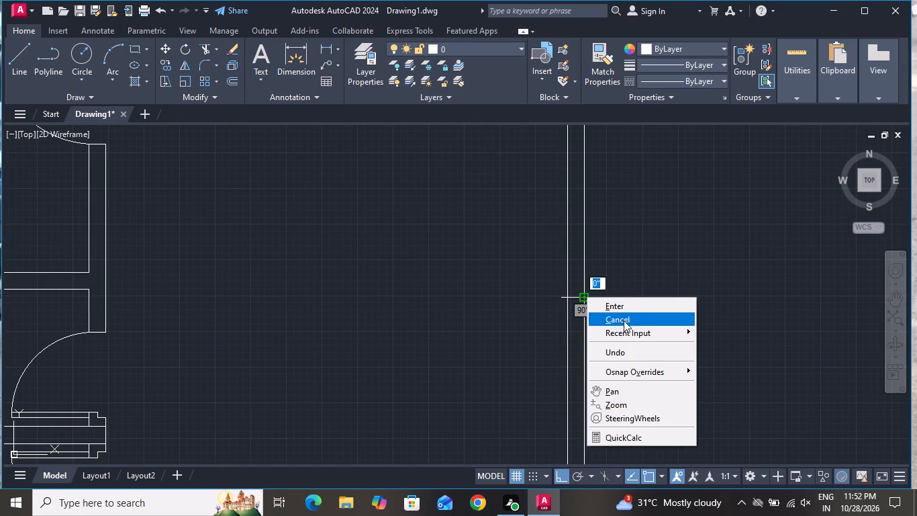
left_click(624, 316)
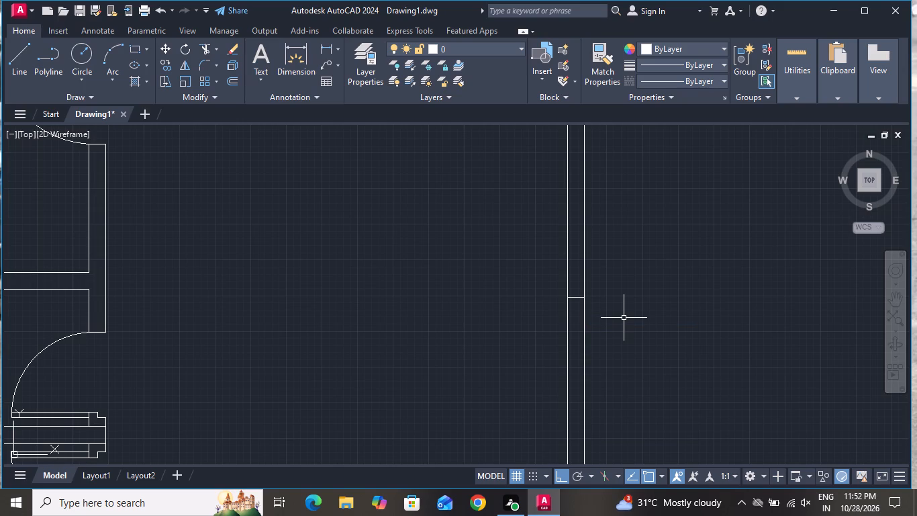
Offset the new horizontal line across the right wall 2' upward and 2' downward.
type("O")
key("space")
key("2")
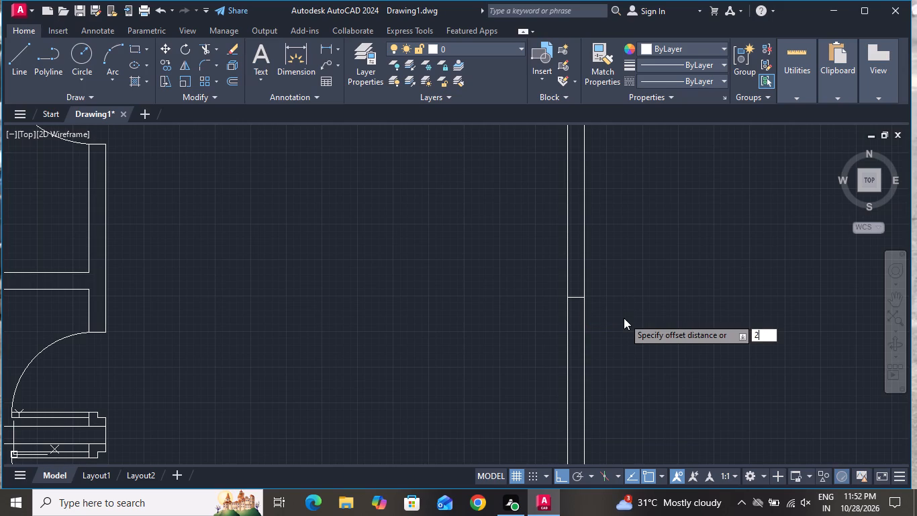
key("apostrophe")
key("Return")
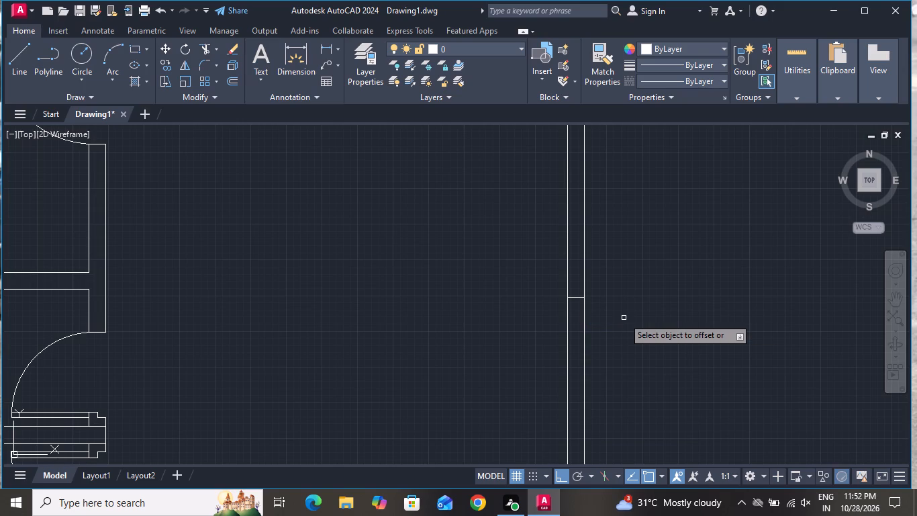
left_click(582, 298)
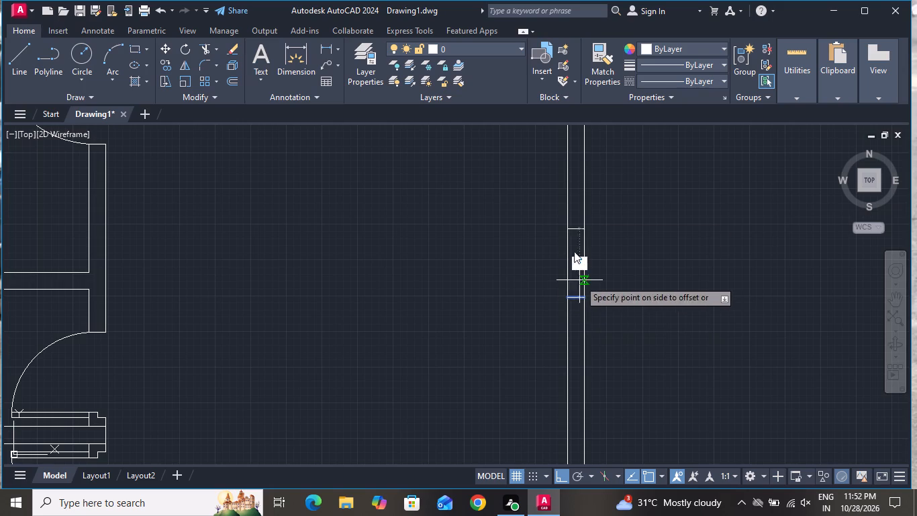
left_click(571, 216)
left_click(573, 295)
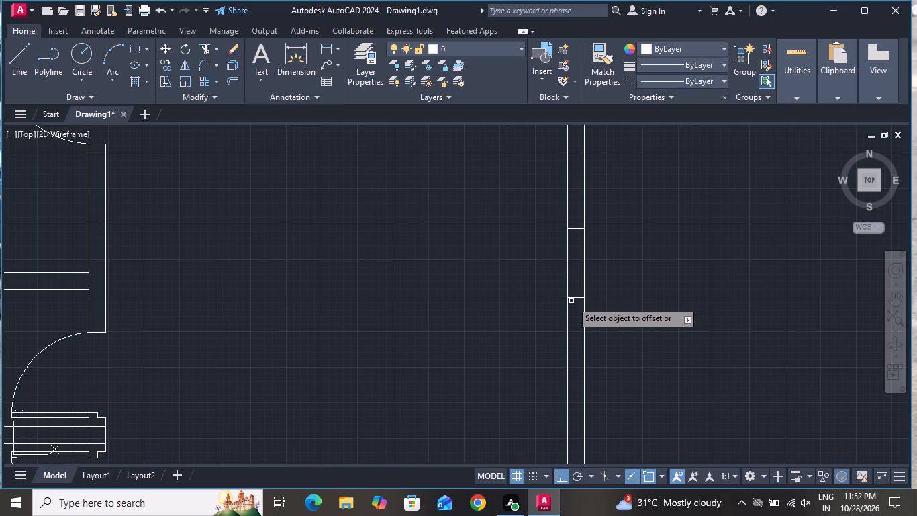
left_click(572, 300)
left_click(577, 296)
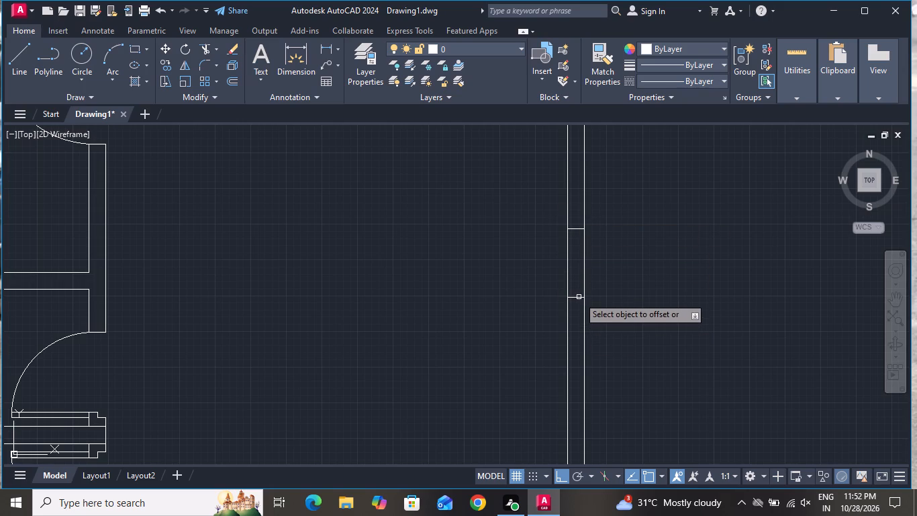
left_click(579, 297)
left_click(583, 327)
right_click(606, 262)
left_click(624, 284)
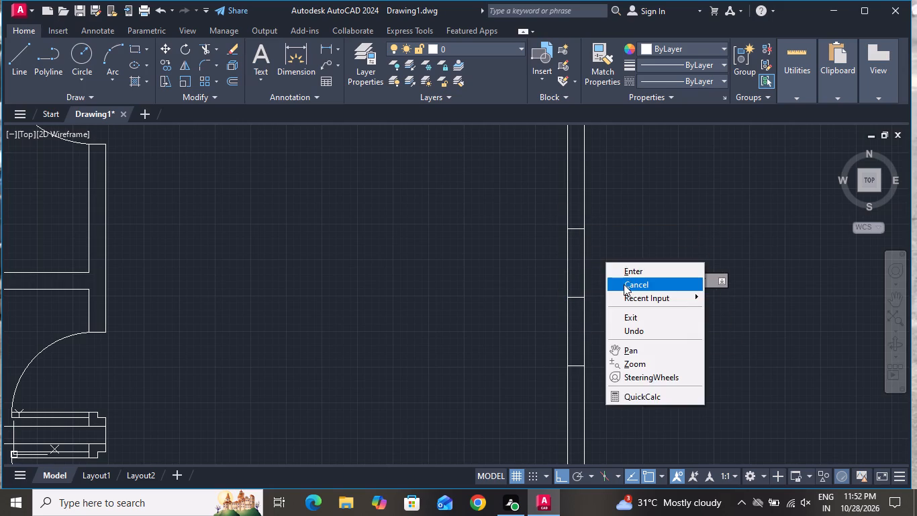
Offset the two outer horizontal lines of this right-wall window opening 2" outward, away from its middle line.
type("O")
key("space")
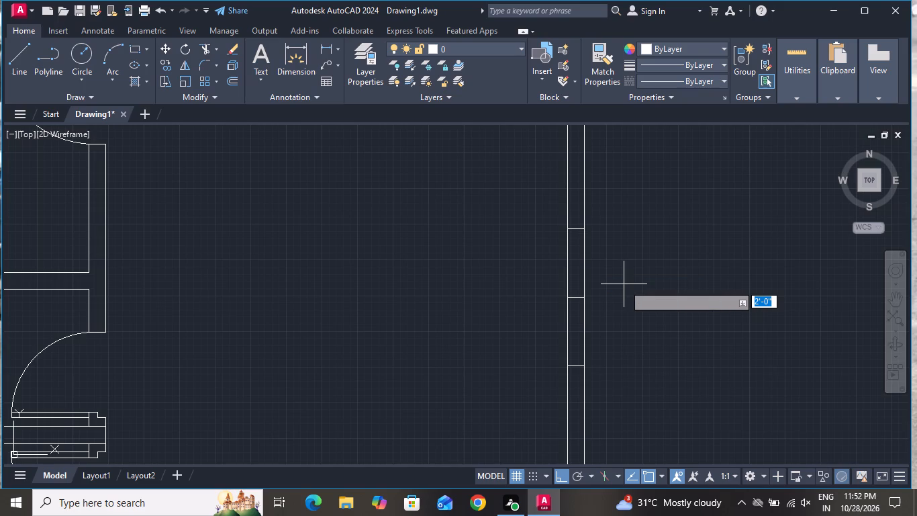
key("3")
key("BackSpace")
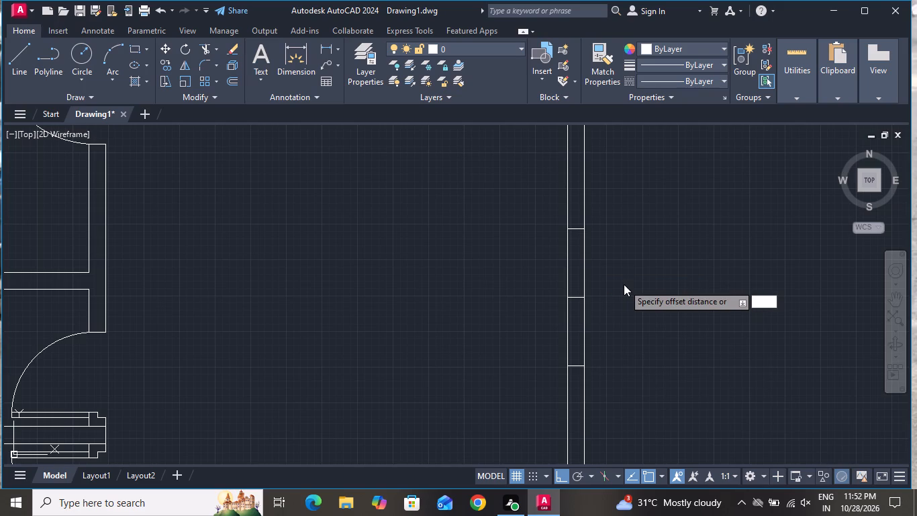
key("2")
key("shift+quotedbl")
key("Return")
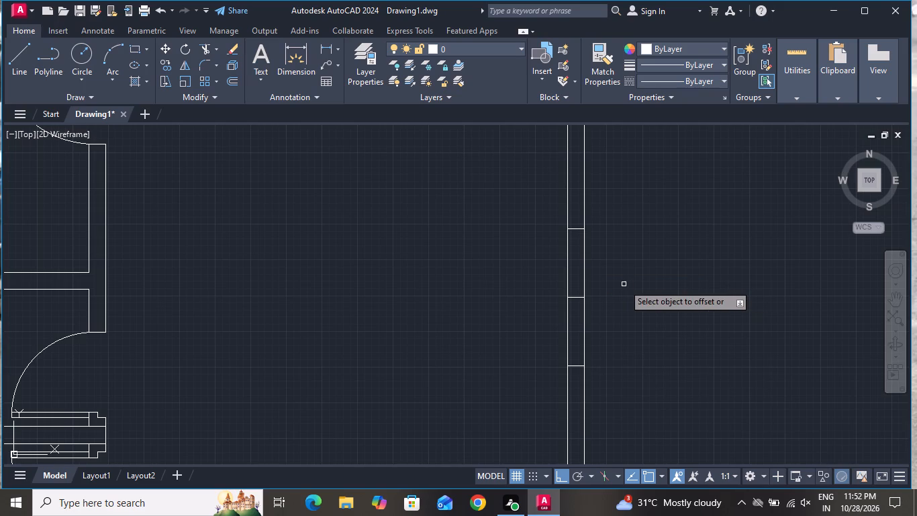
left_click(575, 231)
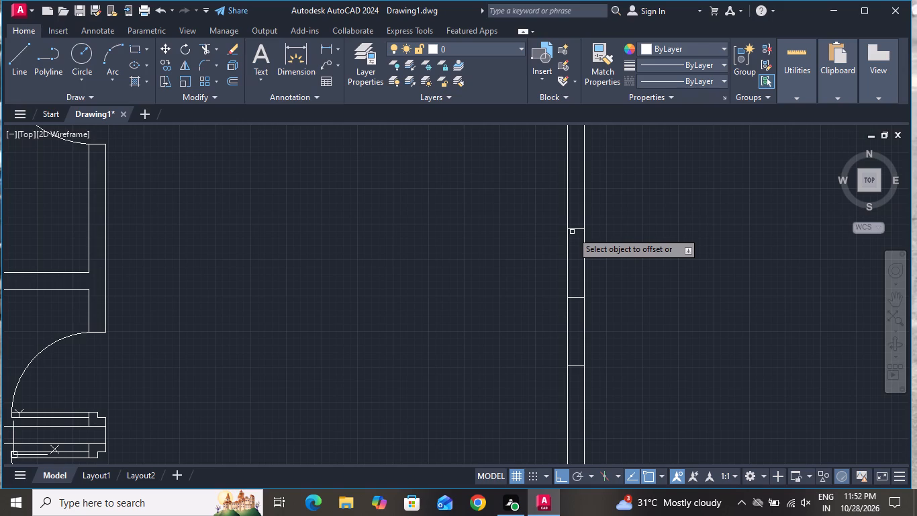
left_click(572, 230)
left_click(577, 216)
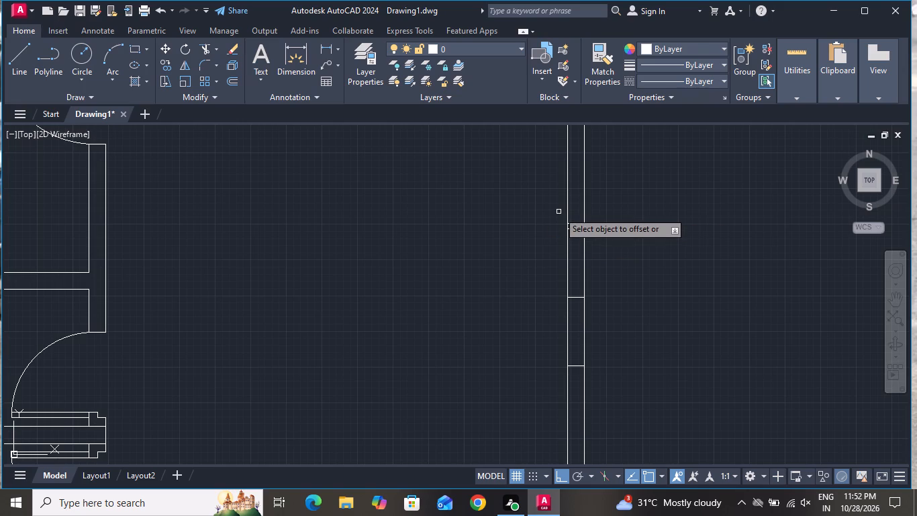
left_click(578, 365)
left_click(579, 394)
right_click(634, 265)
left_click(661, 281)
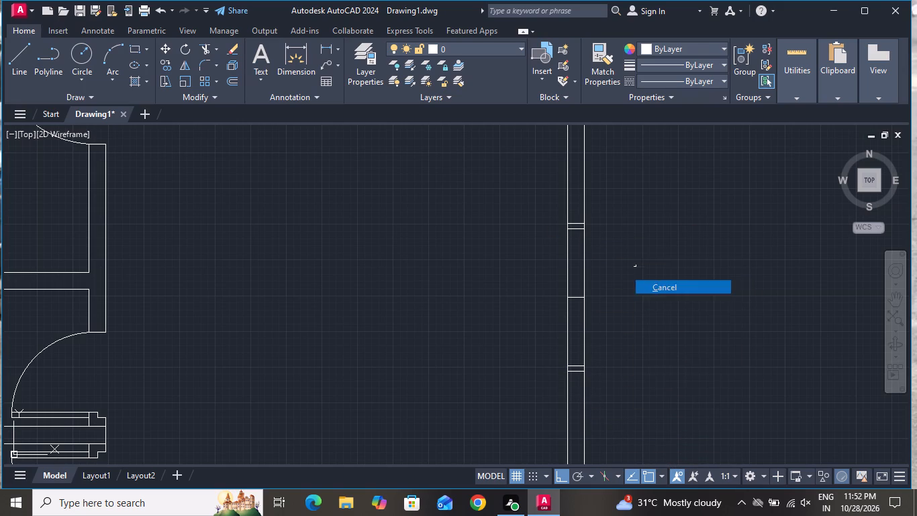
Draw a 4' vertical line inside the right wall between the midpoints of the window opening's two inner jamb lines.
left_click(27, 62)
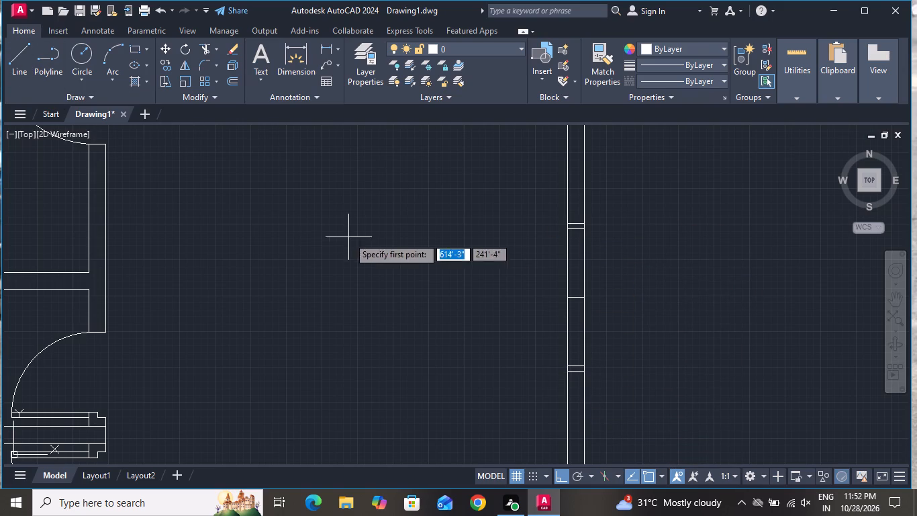
left_click(575, 229)
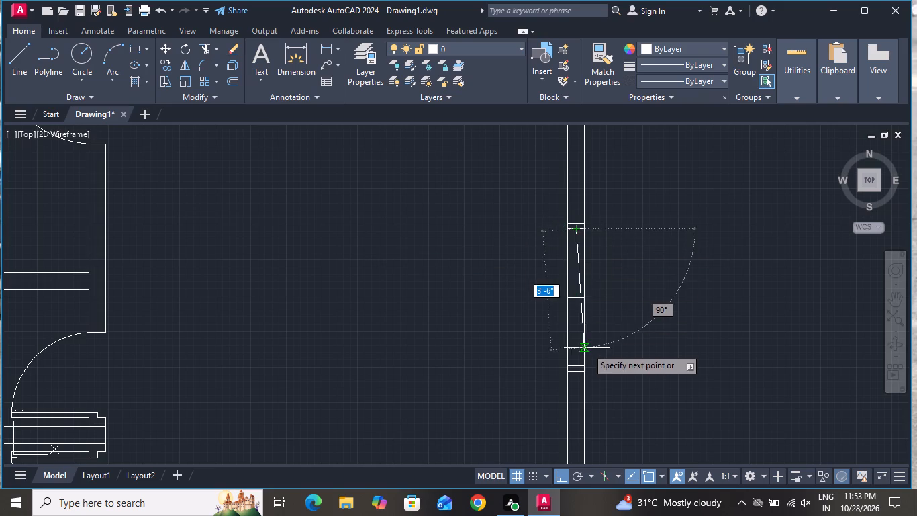
scroll(581, 365, "up", 3)
left_click(552, 374)
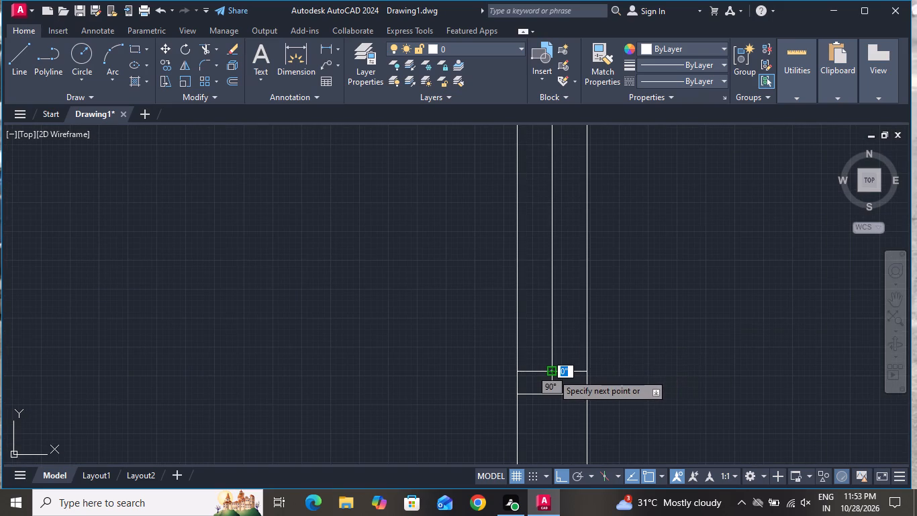
right_click(553, 374)
left_click(597, 240)
Offset the right-wall window's vertical centre line 1" to each side.
scroll(596, 318, "down", 3)
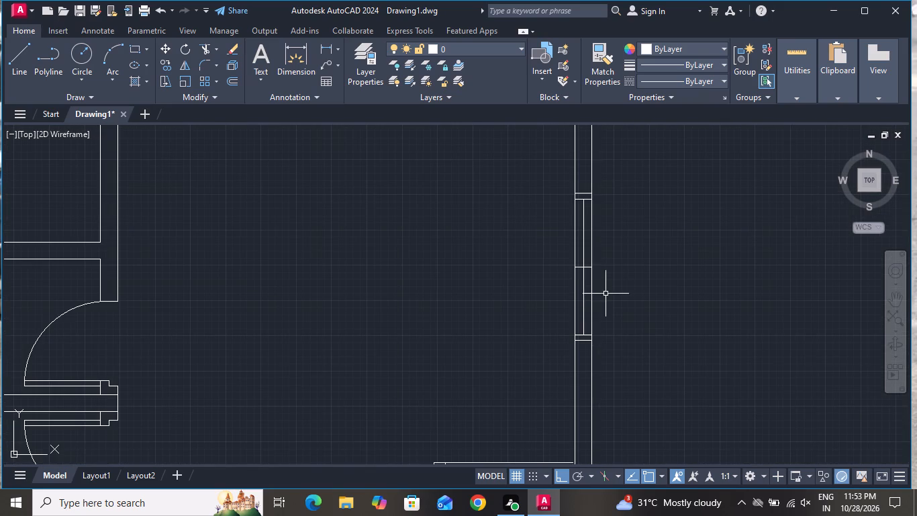
type("O")
key("space")
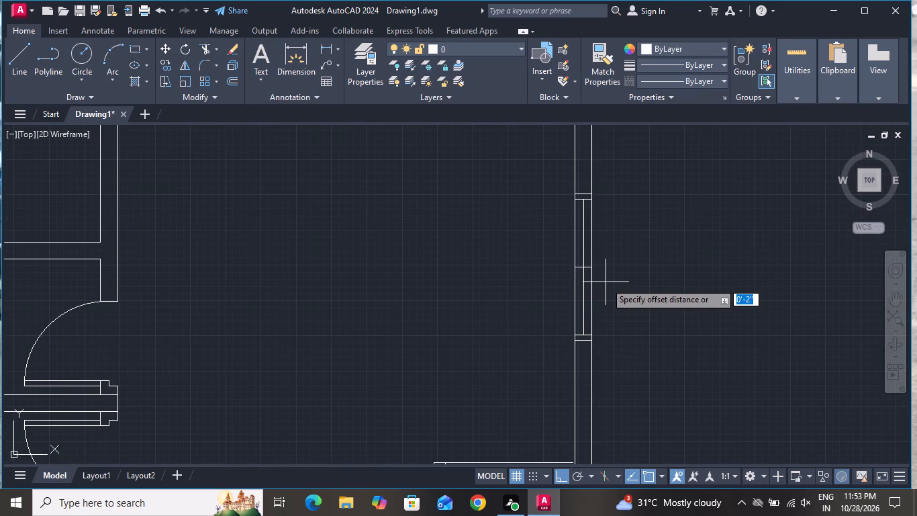
key("1")
key("shift+quotedbl")
key("Return")
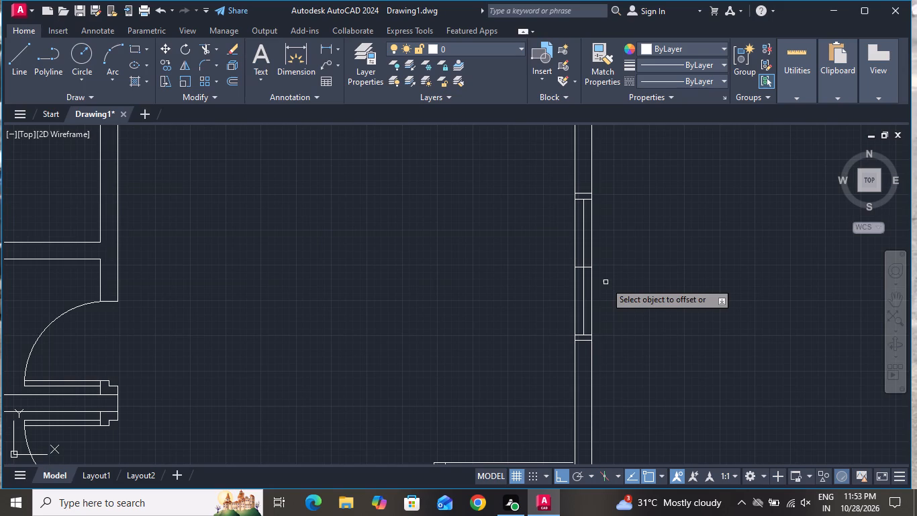
scroll(585, 259, "up", 1)
left_click(581, 257)
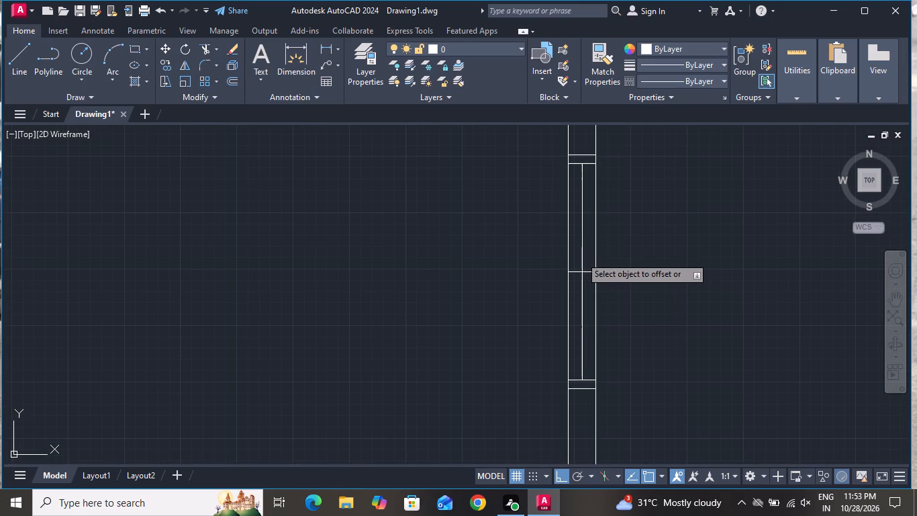
left_click(634, 251)
scroll(578, 264, "up", 2)
left_click(585, 249)
left_click(533, 266)
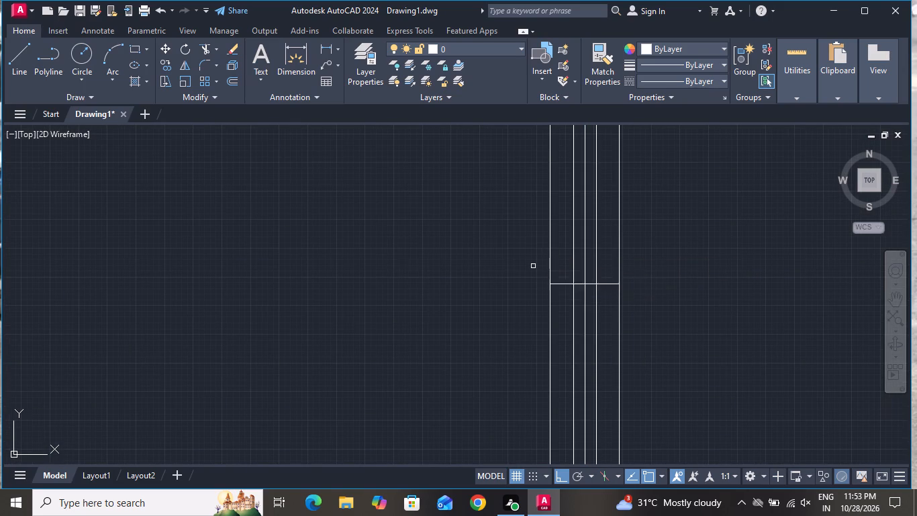
right_click(533, 267)
left_click(540, 282)
Delete the middle horizontal line and the vertical centre line of this right-wall window.
scroll(587, 282, "up", 4)
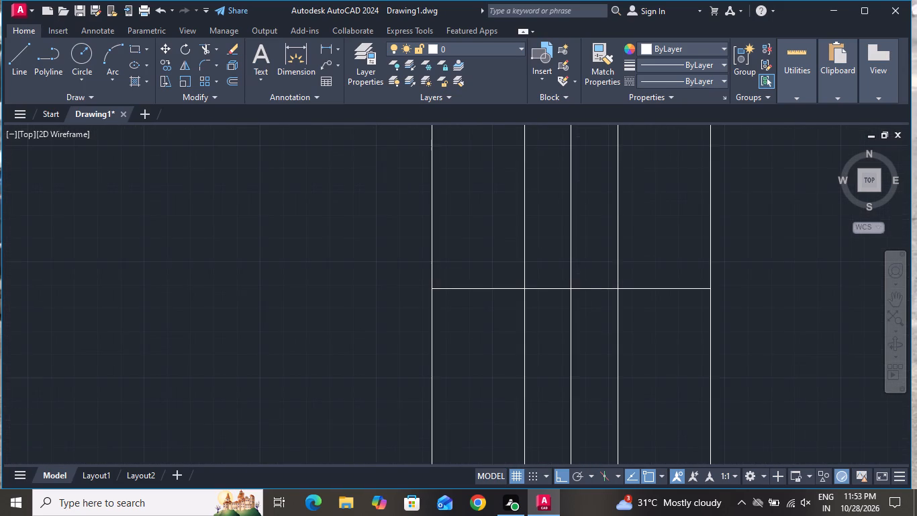
left_click(587, 280)
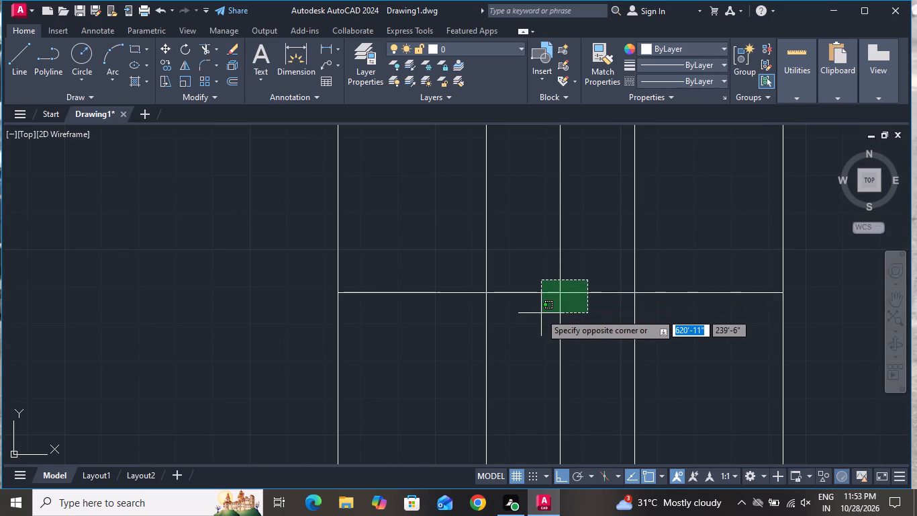
left_click(530, 314)
key("Delete")
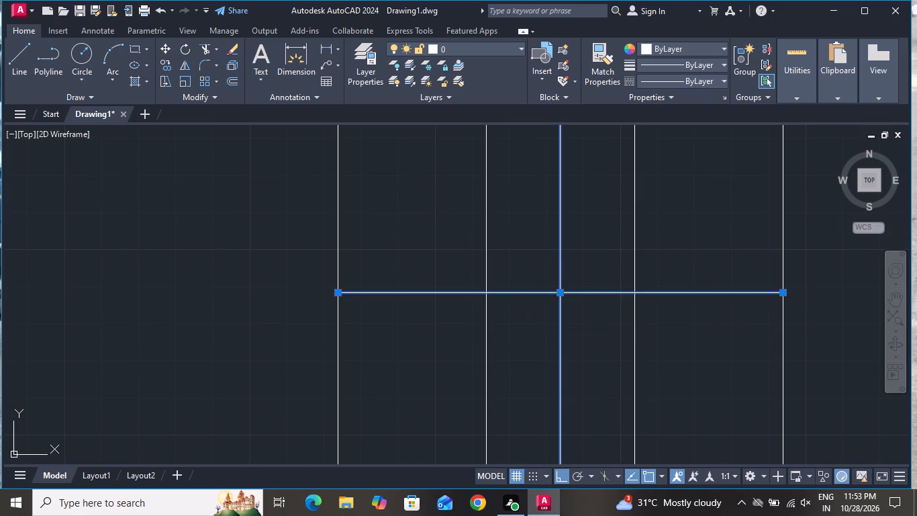
scroll(580, 271, "down", 7)
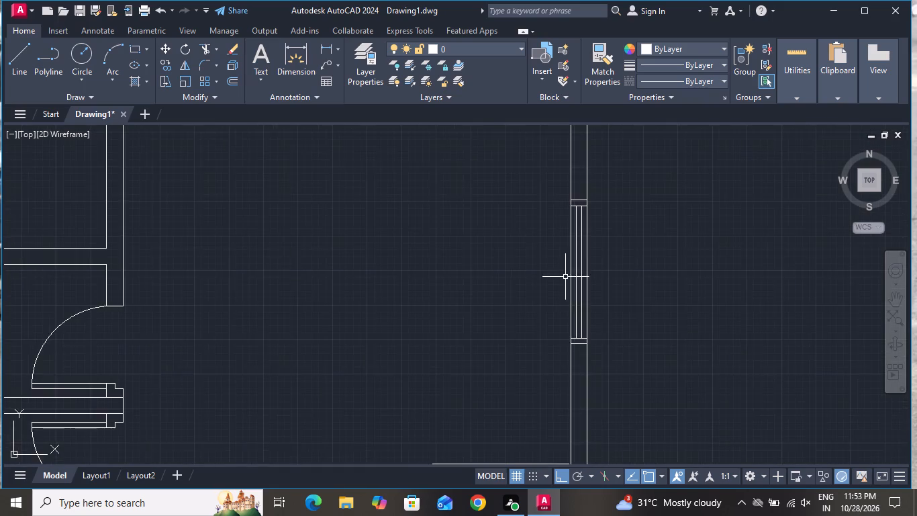
scroll(565, 277, "down", 4)
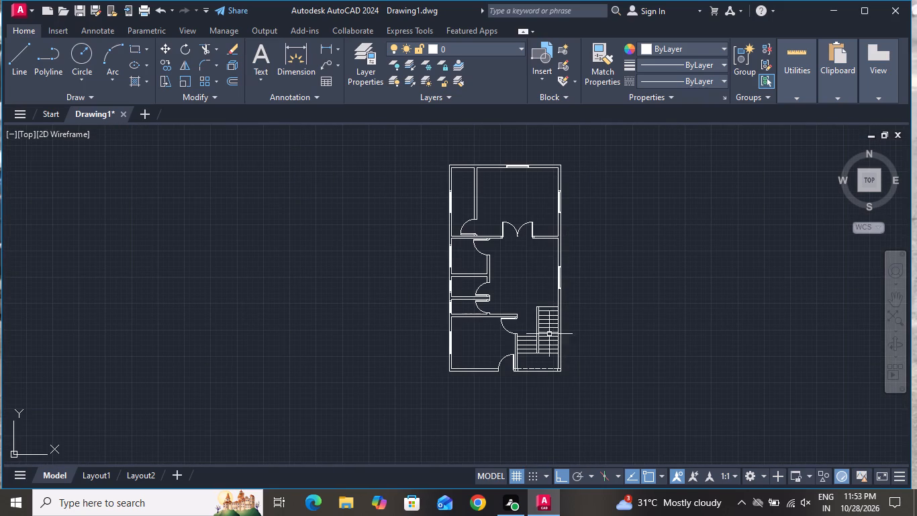
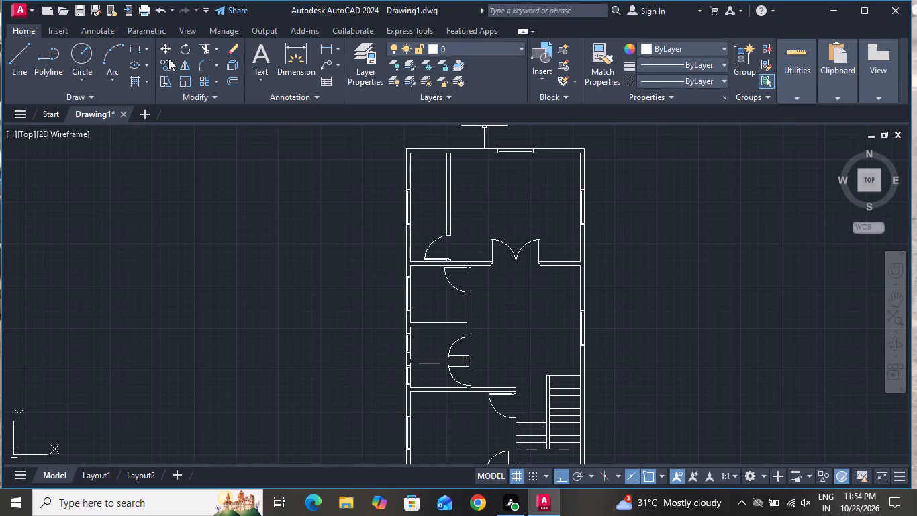
Draw the bed outline as a rectangle in the upper room, against the inner wall face below the window.
left_click(135, 47)
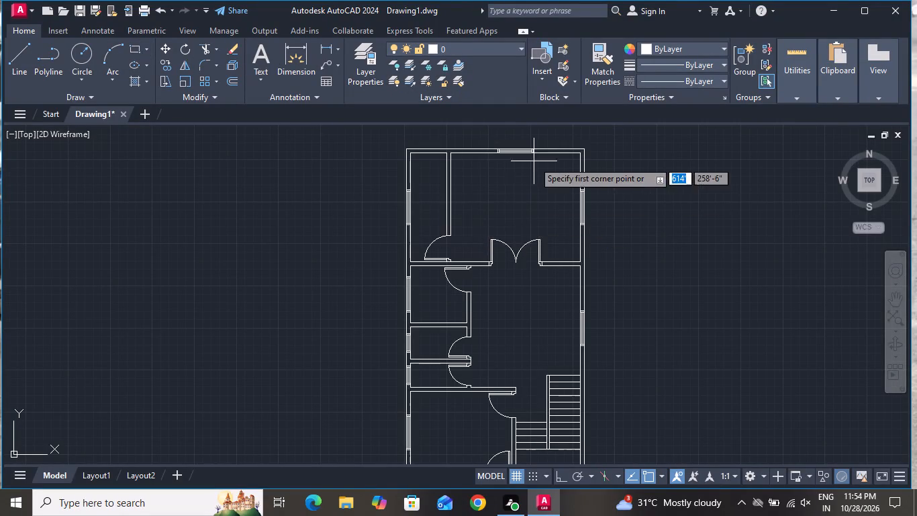
scroll(534, 150, "up", 2)
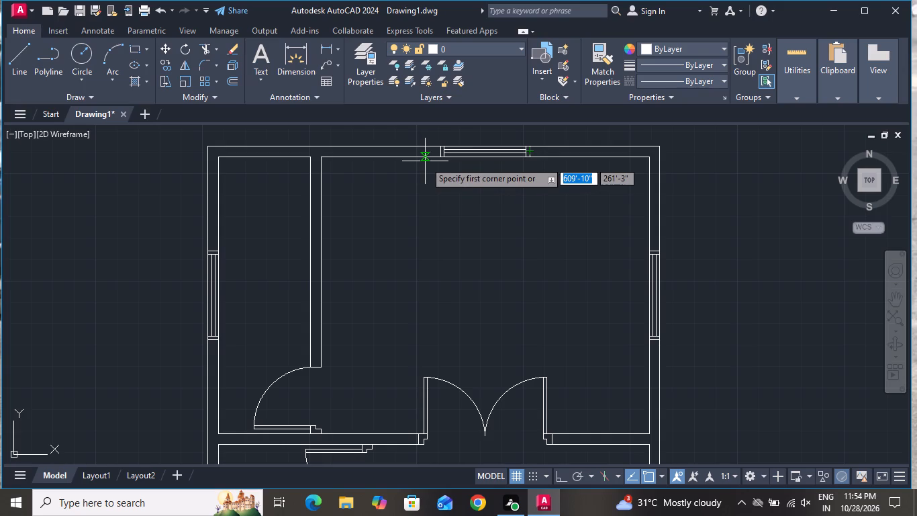
left_click(424, 158)
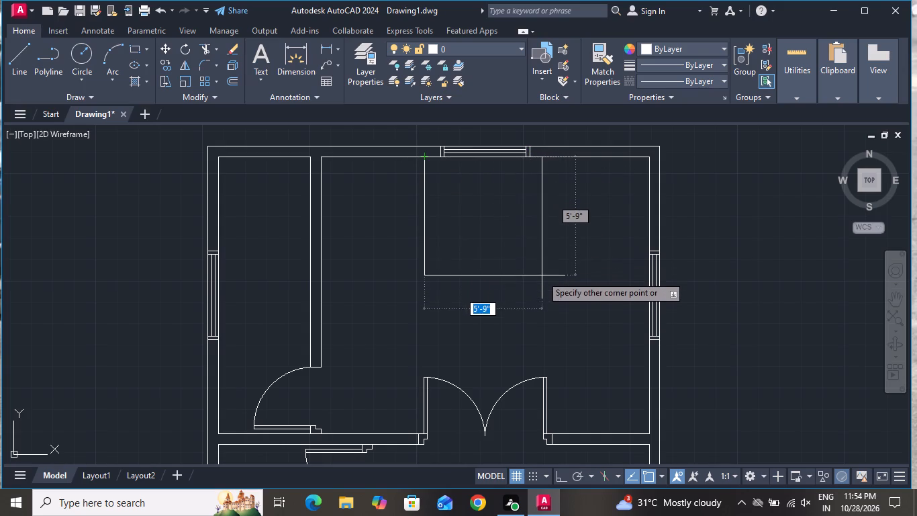
left_click(538, 287)
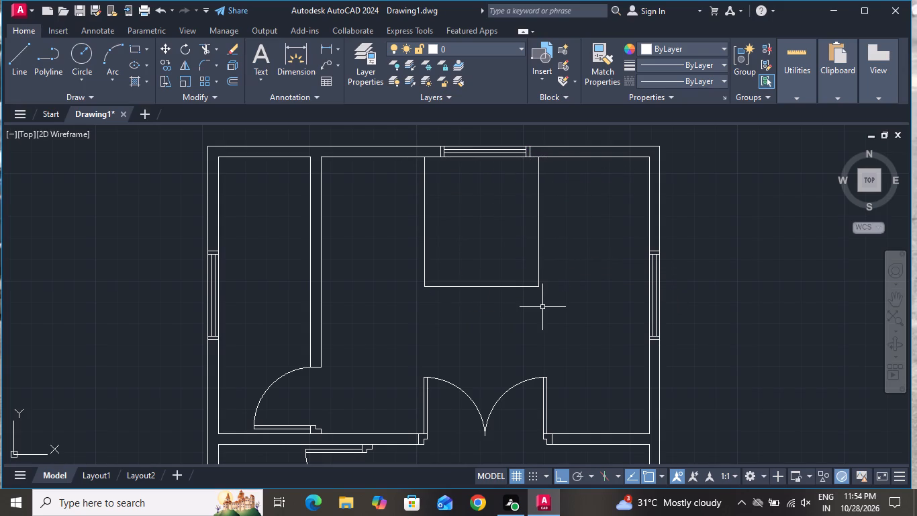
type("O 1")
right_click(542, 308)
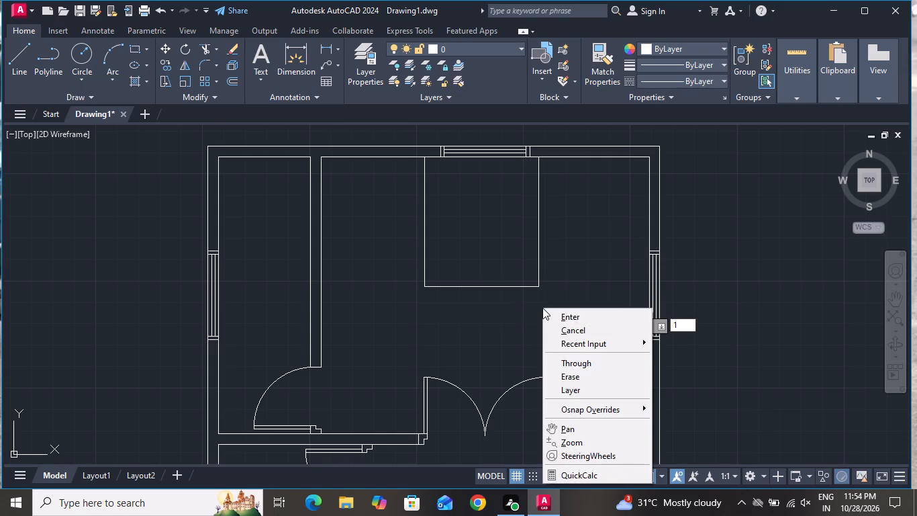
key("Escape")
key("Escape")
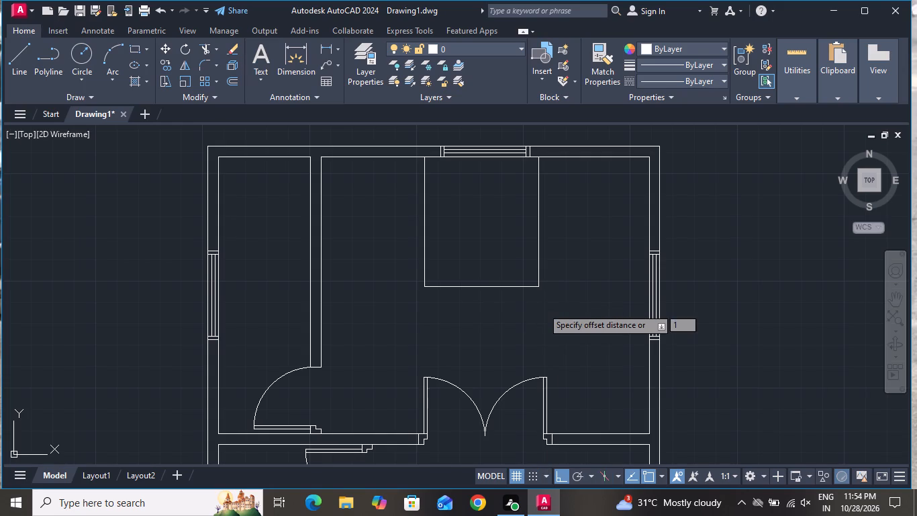
Offset the bed rectangle inward by 1".
type("O 1")
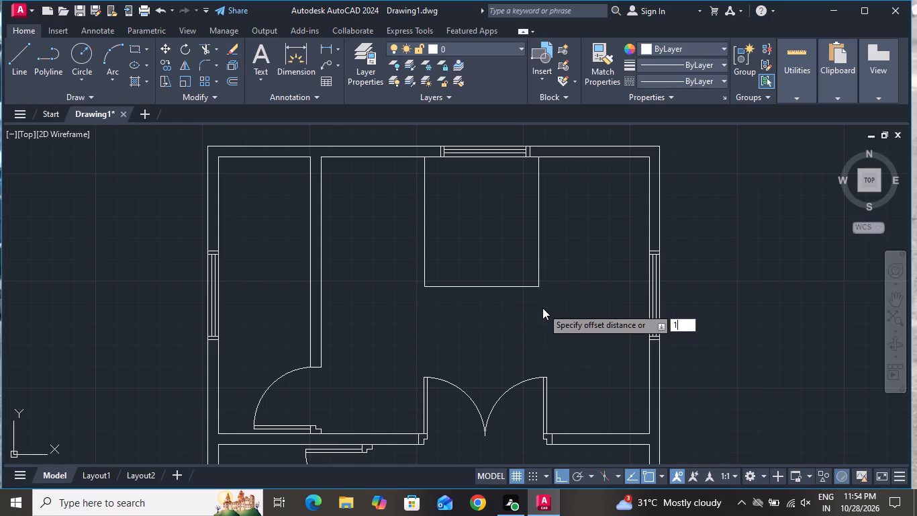
key("shift+quotedbl")
key("Return")
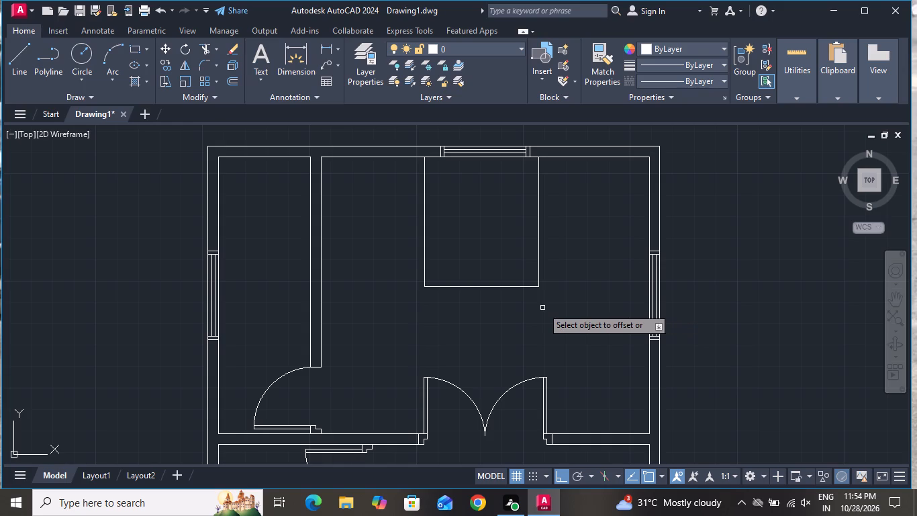
left_click(537, 236)
left_click(516, 241)
right_click(508, 246)
left_click(517, 269)
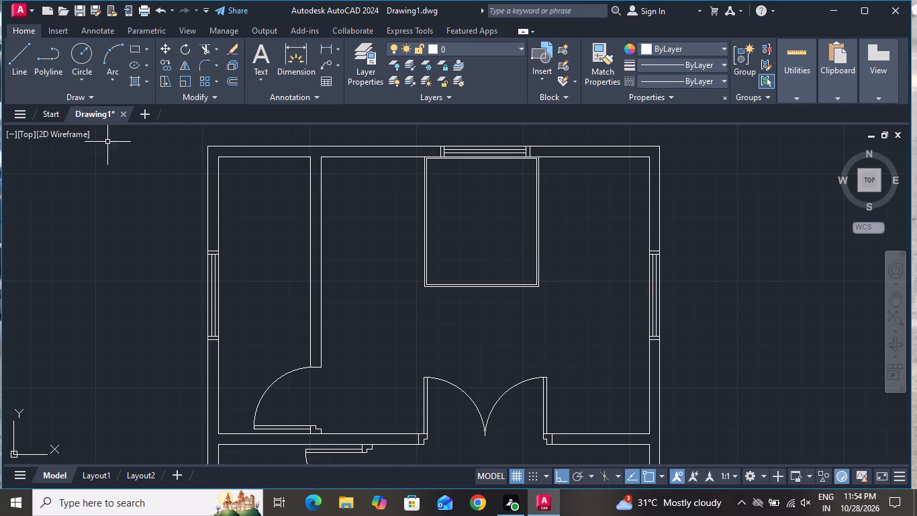
Draw a horizontal blanket line about 4'-6" long across the bed, starting from the inner outline's left side near the wall end.
left_click(28, 65)
scroll(435, 183, "up", 2)
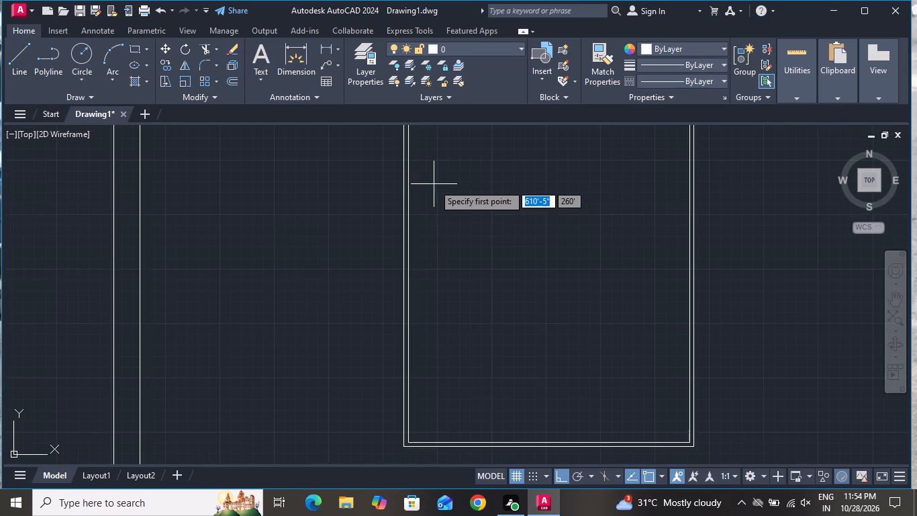
scroll(421, 200, "down", 1)
scroll(411, 189, "up", 2)
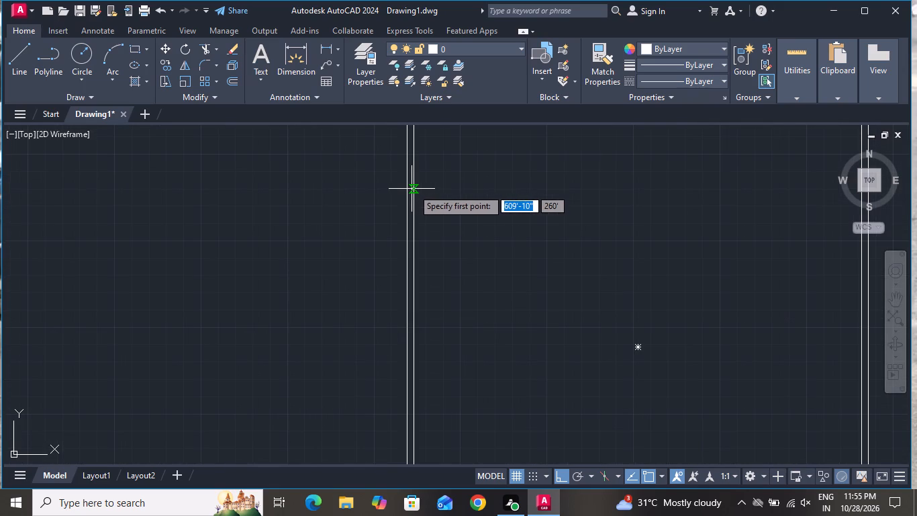
left_click(415, 190)
scroll(480, 177, "down", 4)
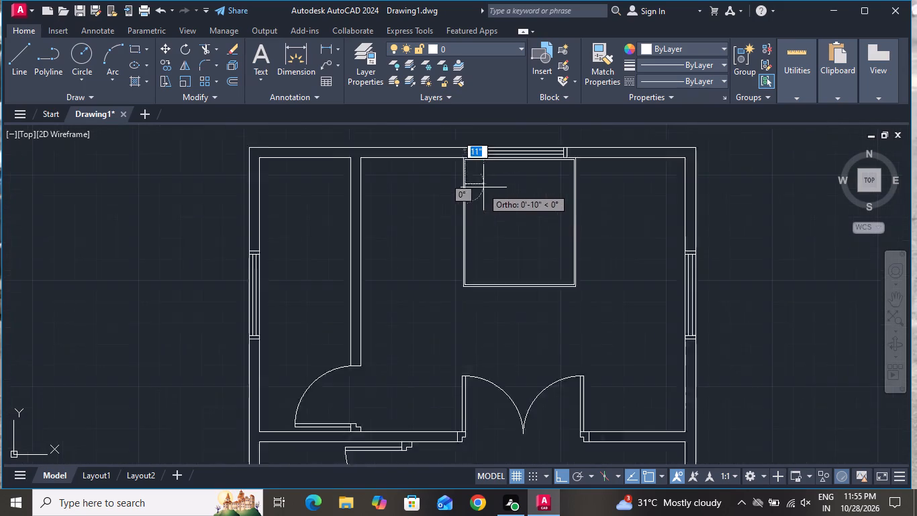
scroll(517, 187, "up", 4)
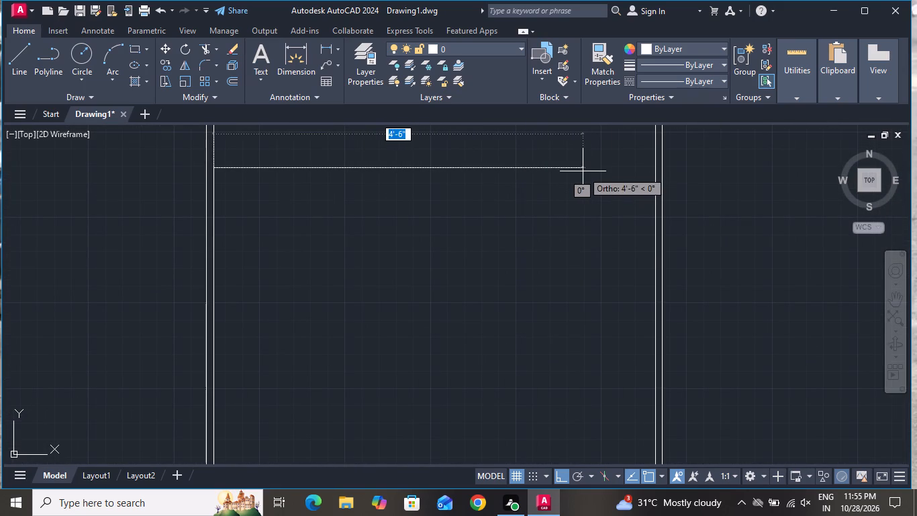
left_click(581, 171)
Continue the blanket line with angled segments to the bed's inner right edge and back to its corner, forming a triangular fold.
left_click(559, 470)
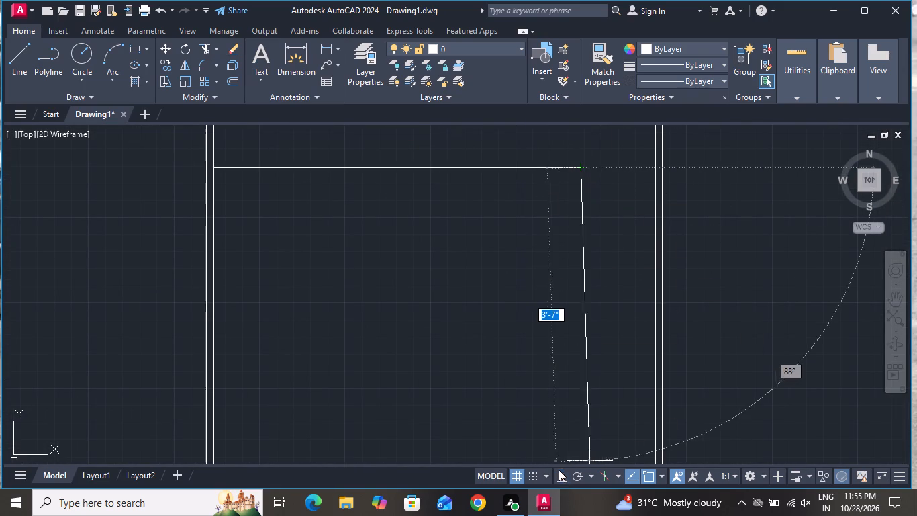
scroll(645, 174, "up", 2)
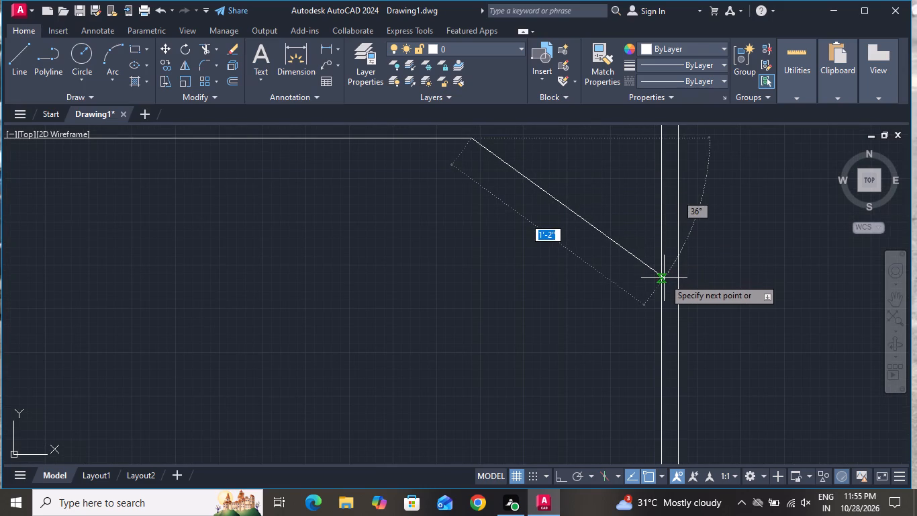
left_click(660, 269)
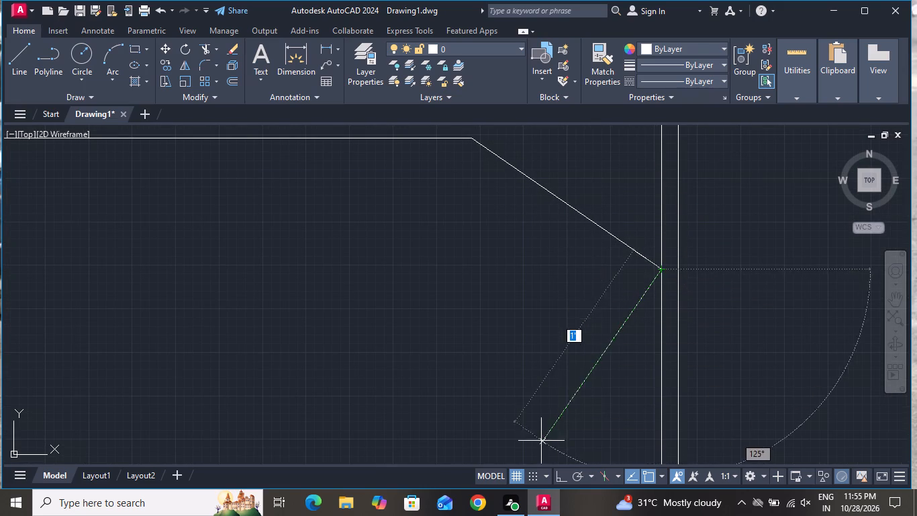
left_click(557, 481)
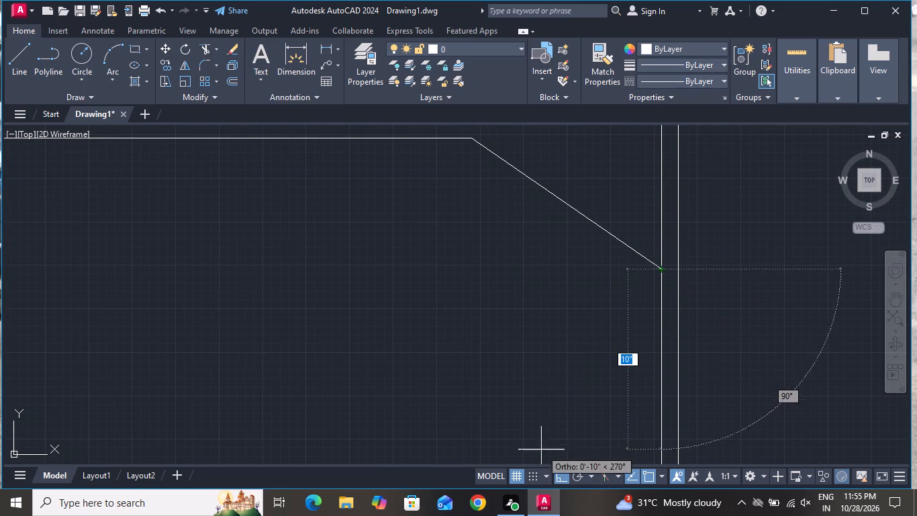
left_click(561, 479)
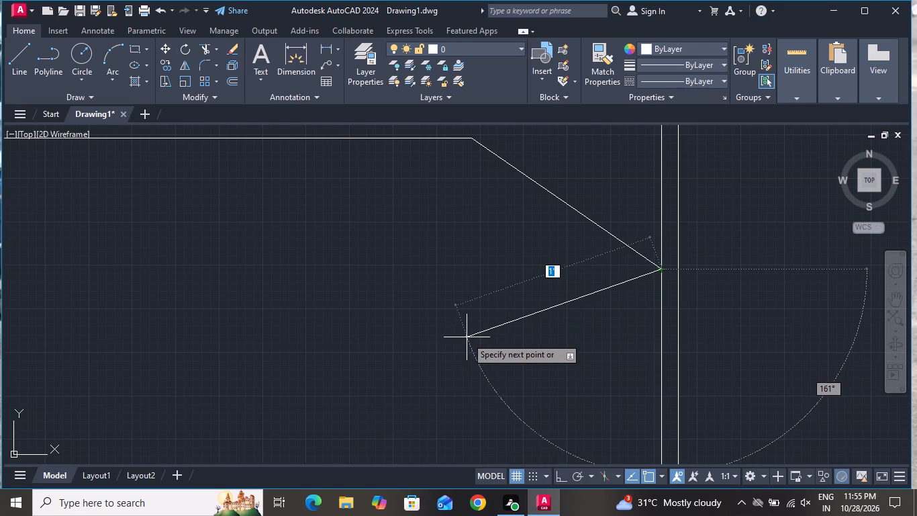
scroll(475, 347, "down", 1)
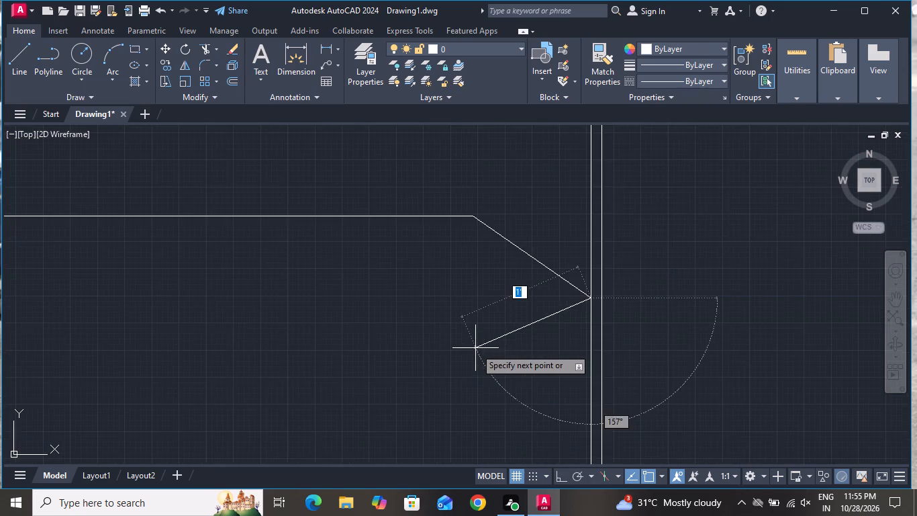
scroll(475, 348, "down", 1)
scroll(512, 386, "up", 1)
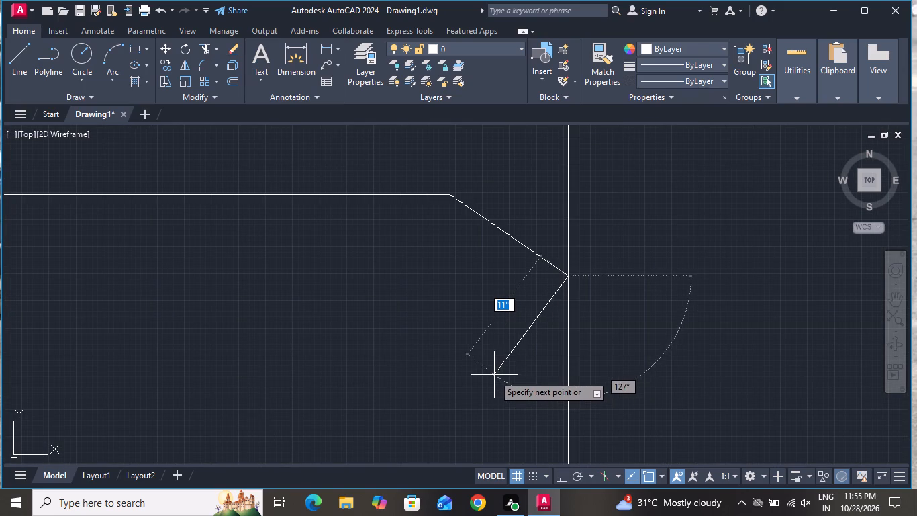
left_click(458, 406)
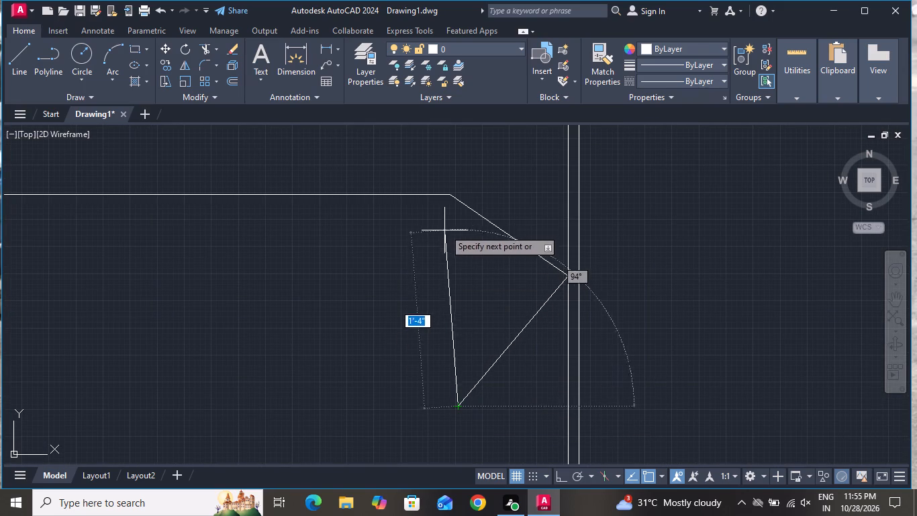
left_click(448, 193)
right_click(448, 193)
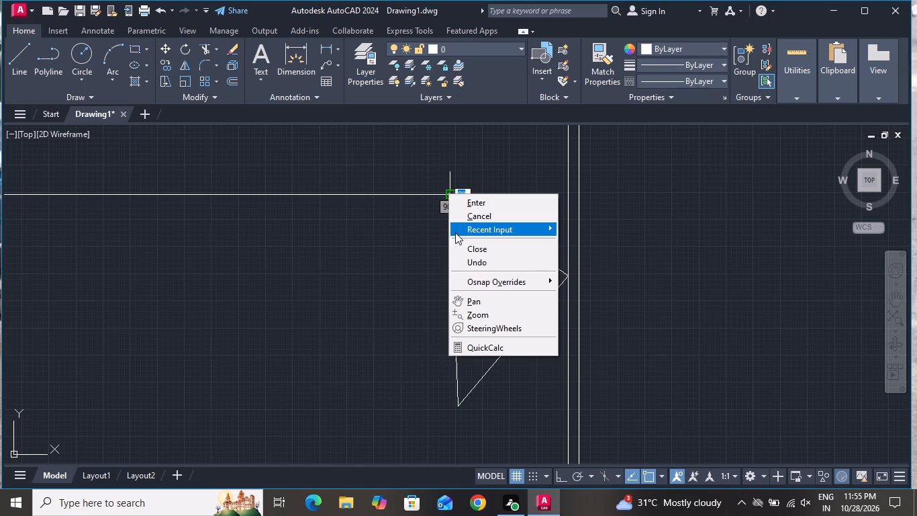
left_click(463, 215)
Draw a second horizontal line just below the blanket line, from the fold's near-vertical edge to the bed's inner left edge.
scroll(467, 222, "down", 3)
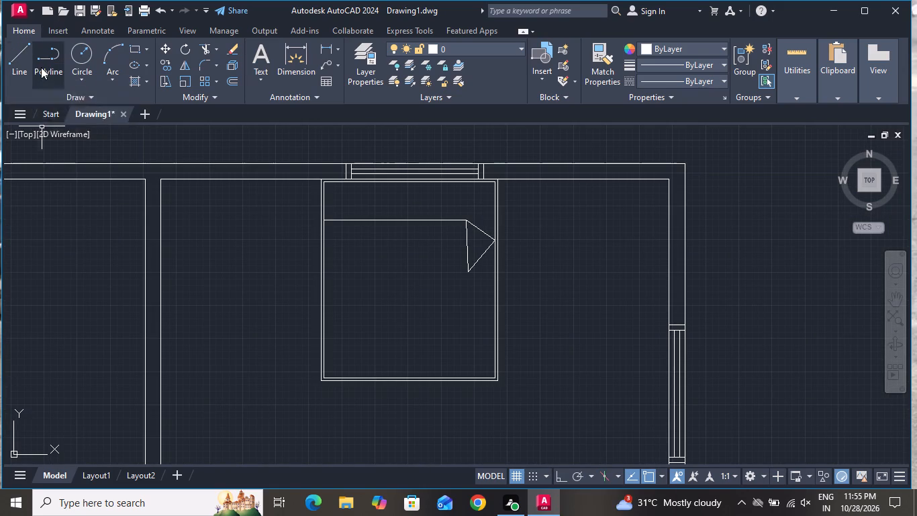
left_click(23, 67)
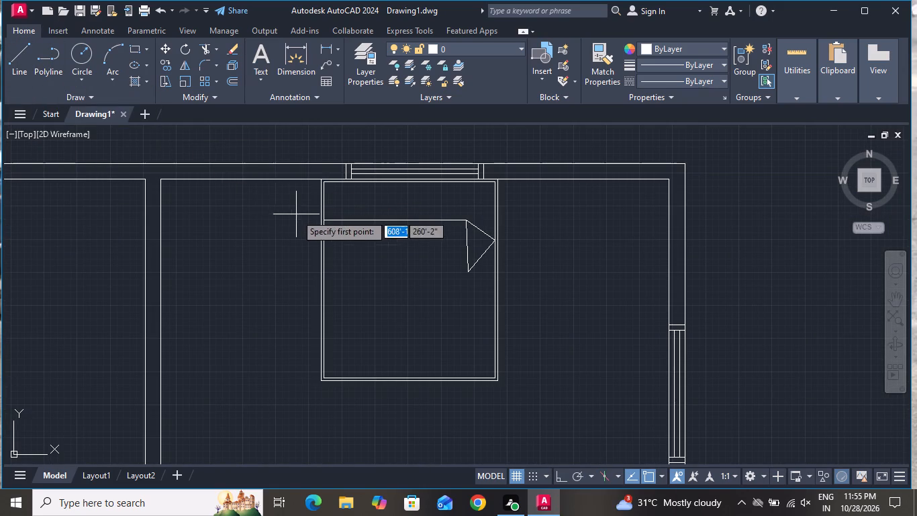
scroll(301, 217, "up", 1)
scroll(560, 234, "up", 2)
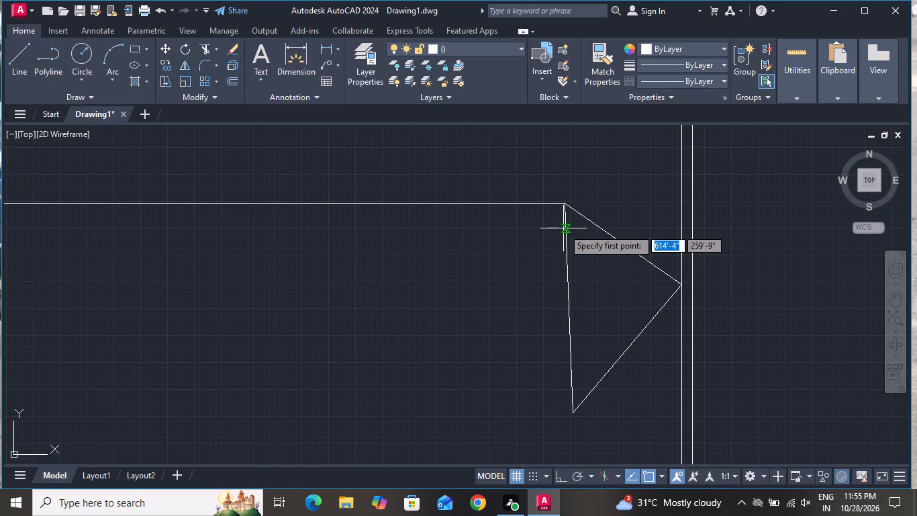
left_click(563, 228)
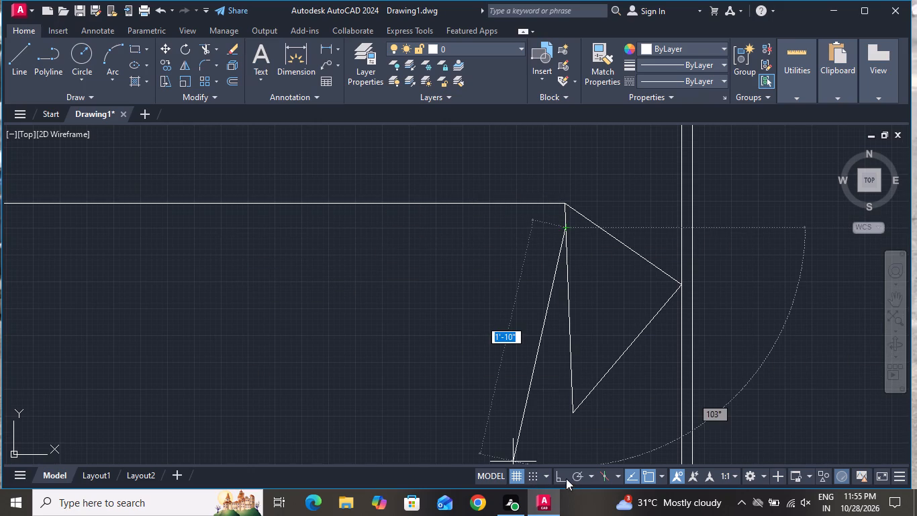
left_click(563, 477)
scroll(465, 377, "down", 3)
scroll(334, 363, "up", 3)
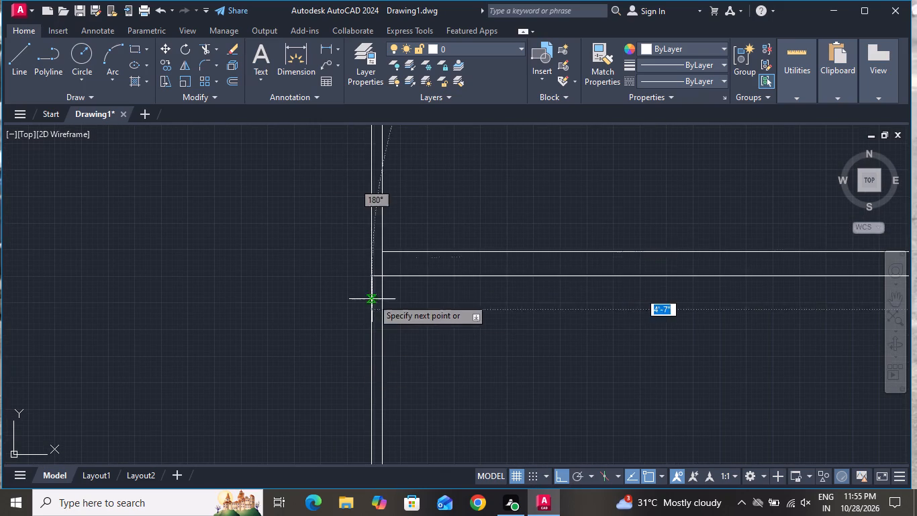
left_click(379, 273)
right_click(379, 273)
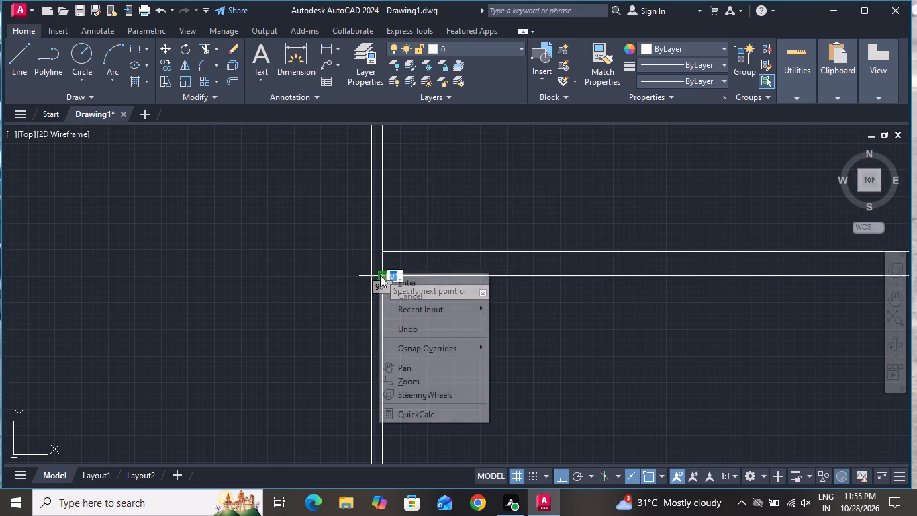
left_click(394, 296)
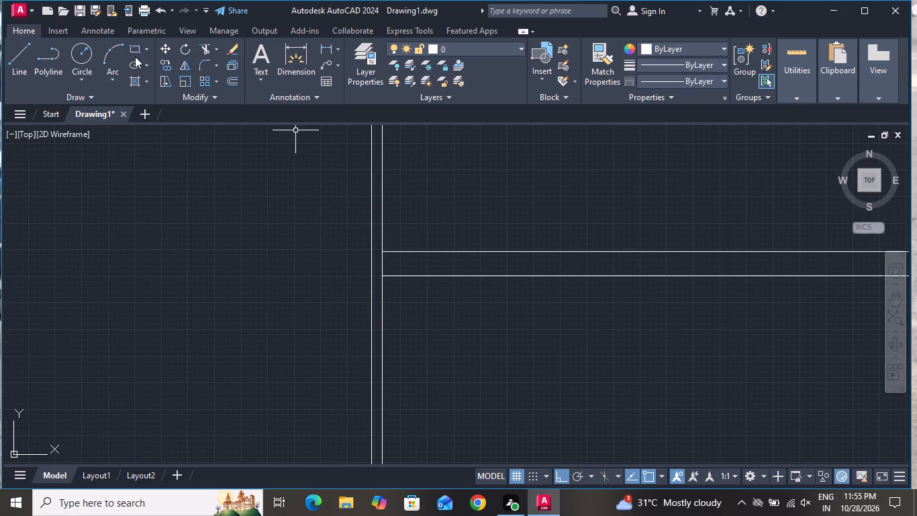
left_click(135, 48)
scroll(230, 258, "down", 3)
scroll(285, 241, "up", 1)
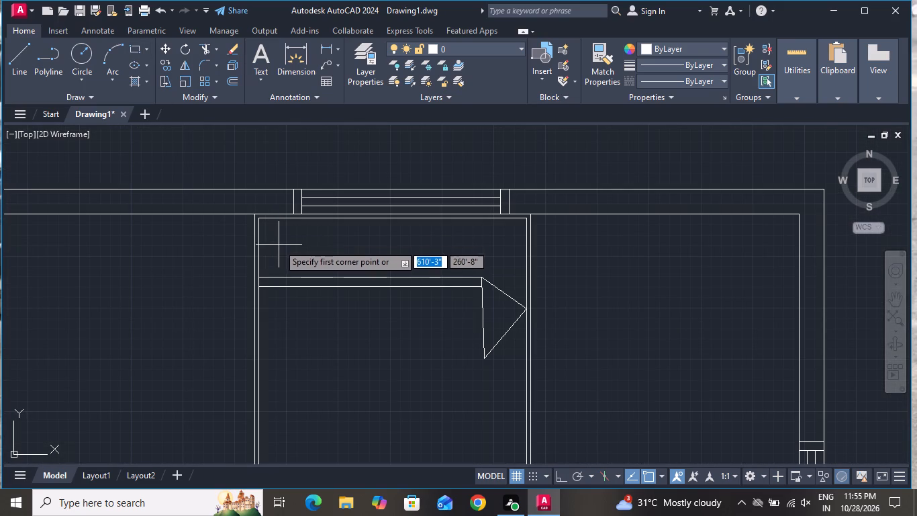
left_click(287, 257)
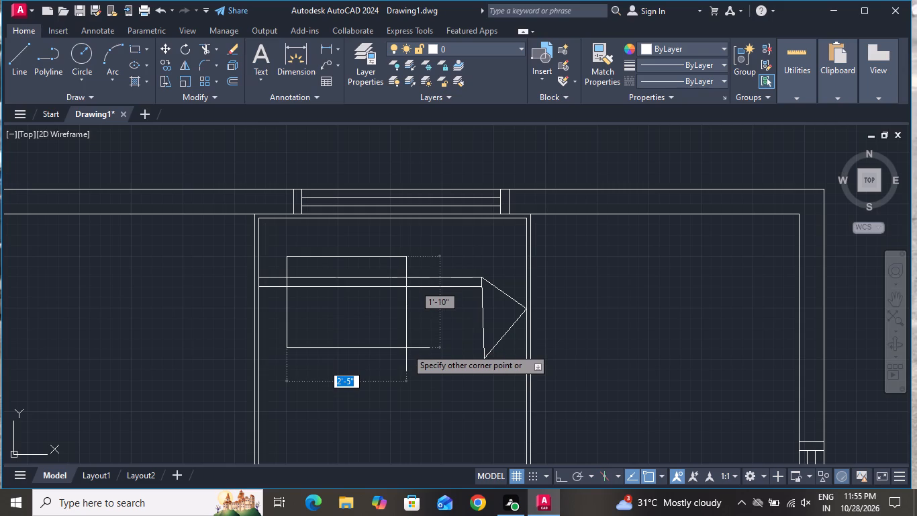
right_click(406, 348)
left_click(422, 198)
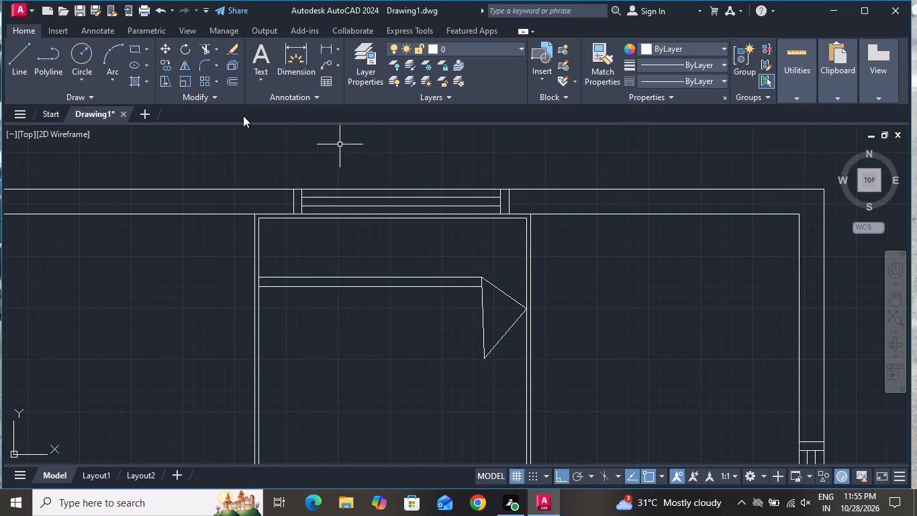
Draw a pillow rectangle about 1'-3" by 9" at the left of the bed's head, above the blanket lines, and select it.
left_click(134, 50)
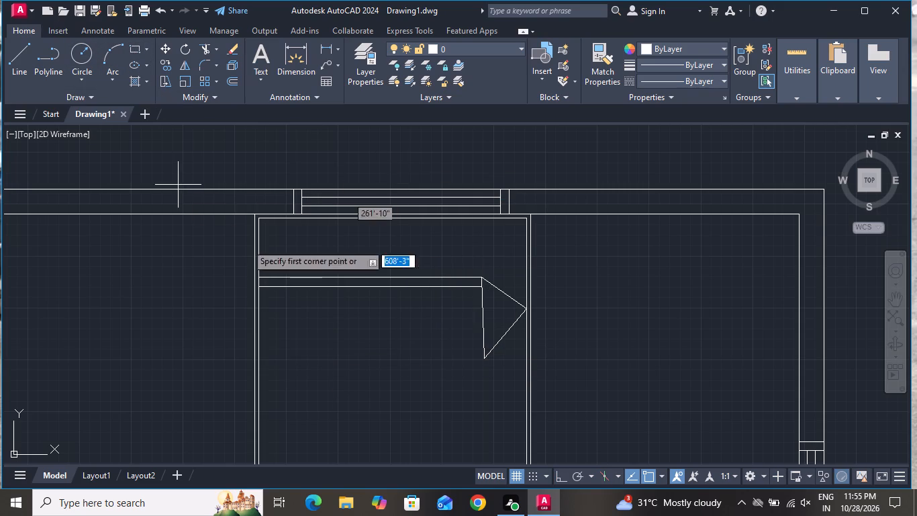
scroll(285, 221, "up", 1)
left_click(283, 233)
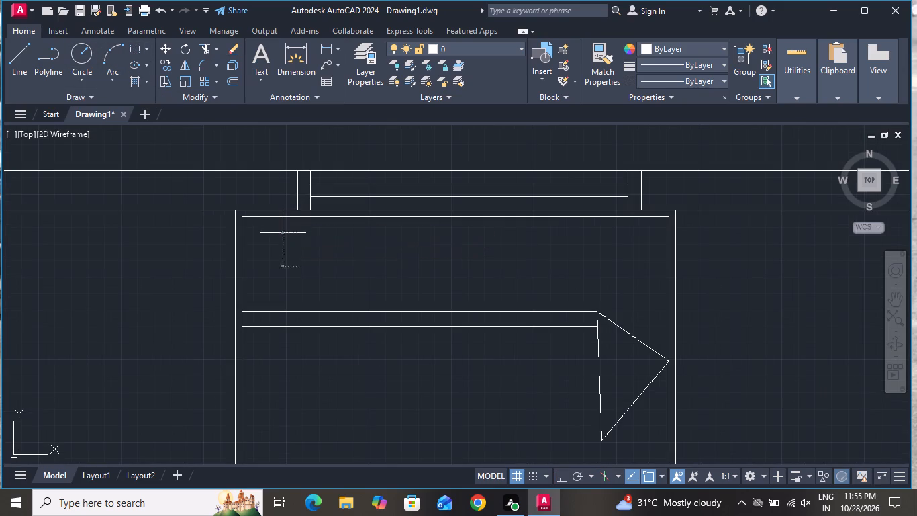
left_click(385, 291)
left_click(385, 290)
left_click(383, 289)
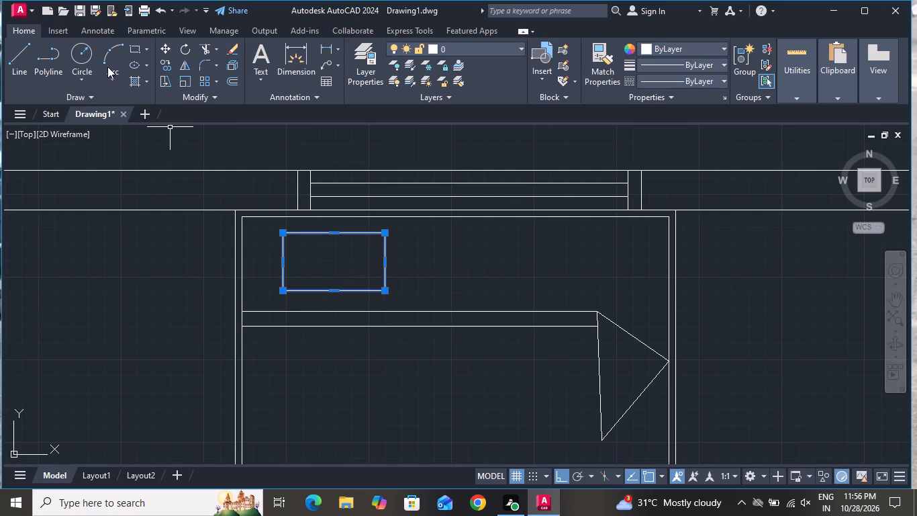
Copy the pillow rectangle horizontally to the other side of the bed's head, in line with the first pillow.
left_click(164, 70)
left_click(334, 261)
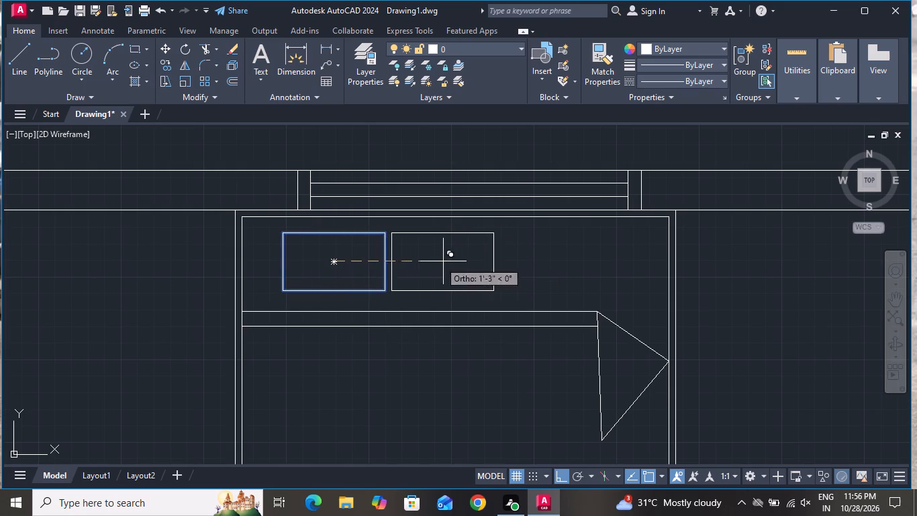
left_click(548, 269)
right_click(548, 271)
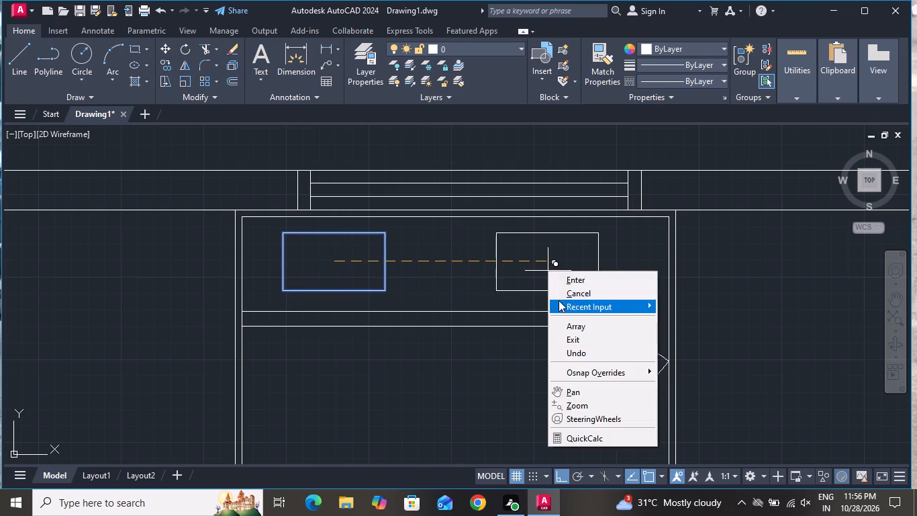
left_click(559, 299)
With Ortho off, draw a tilted 4-sided polygon inscribed in a circle of about 8" radius on the bed, below the blanket lines.
scroll(520, 276, "down", 4)
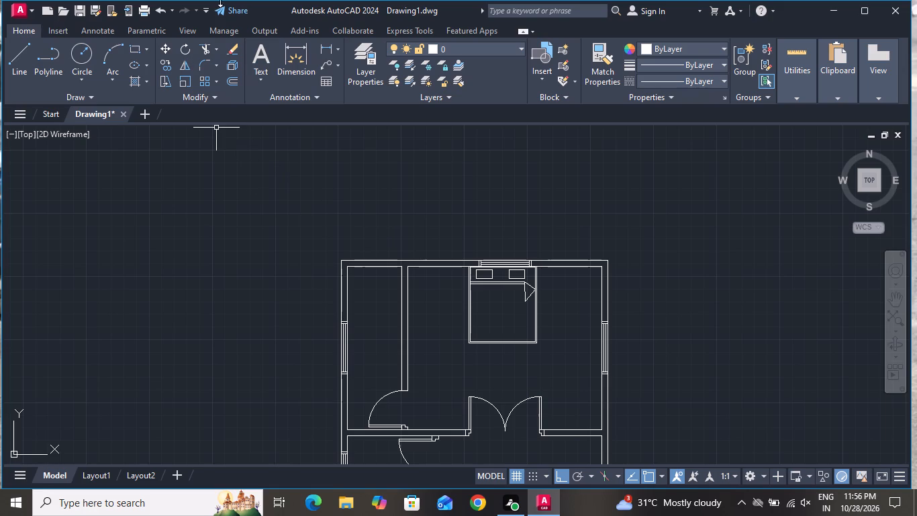
left_click(140, 64)
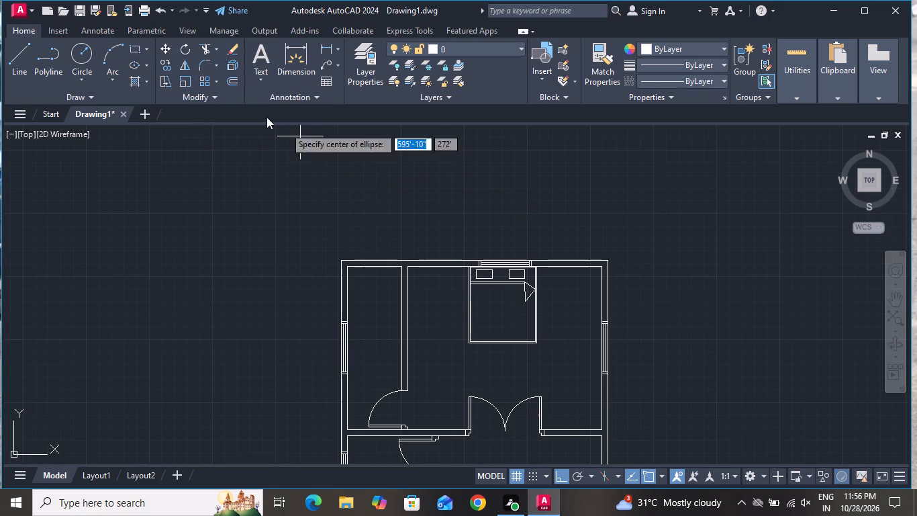
left_click(147, 48)
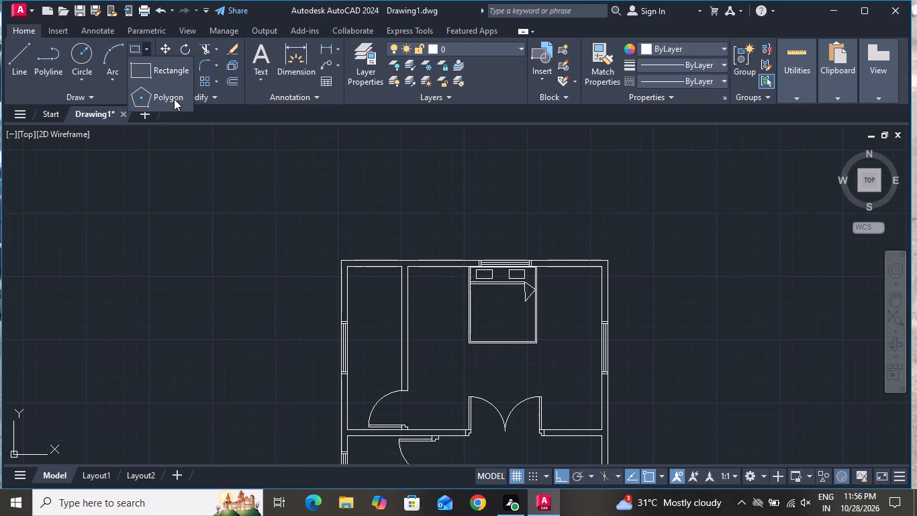
left_click(174, 98)
scroll(429, 288, "up", 1)
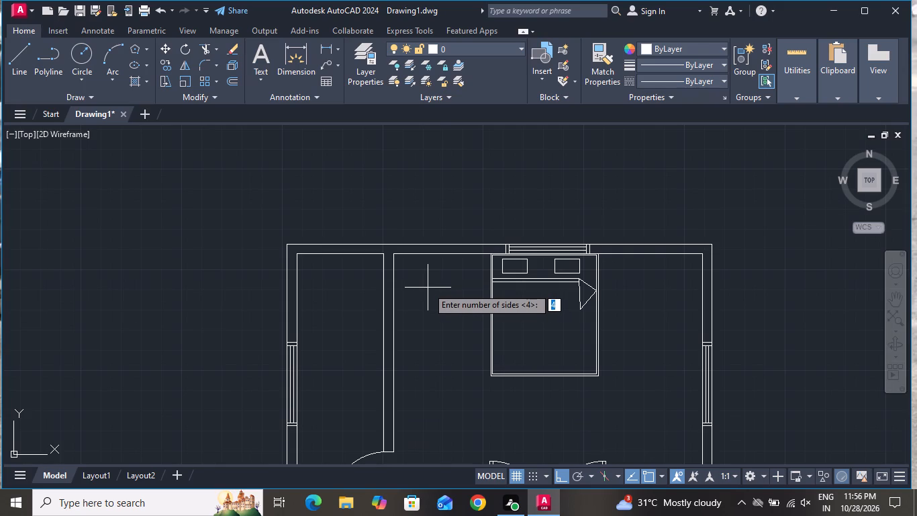
key("4")
key("space")
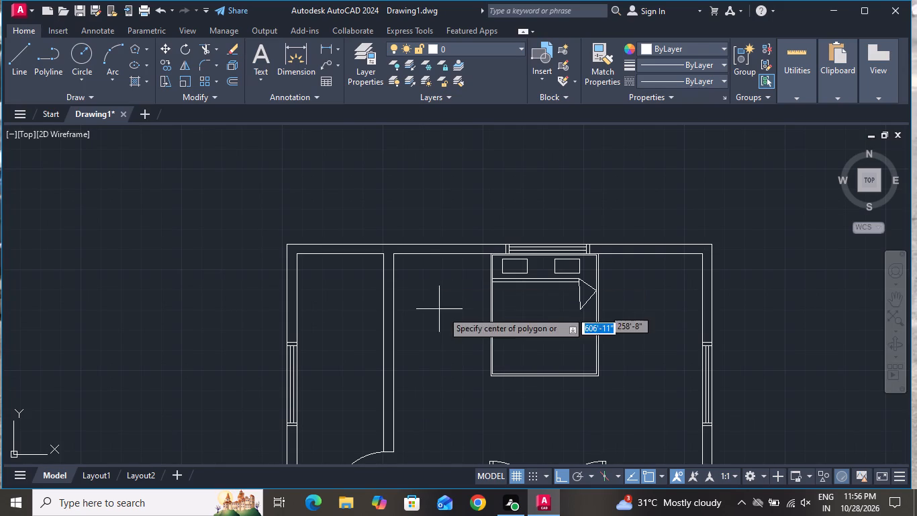
left_click(509, 316)
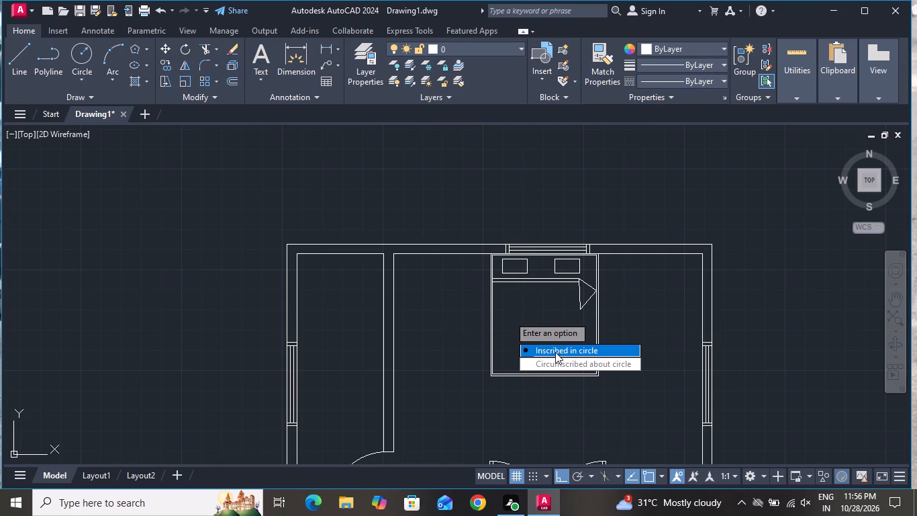
left_click(555, 352)
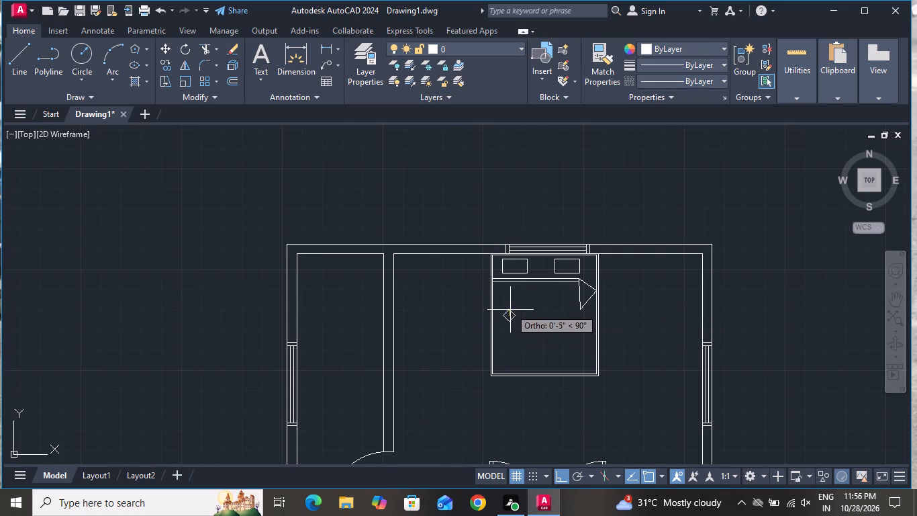
left_click(563, 478)
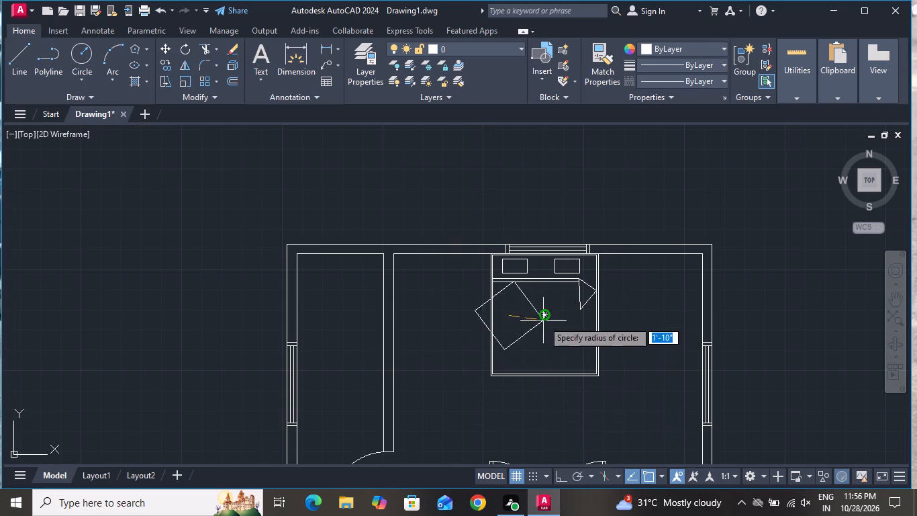
scroll(541, 336, "down", 3)
scroll(533, 336, "up", 1)
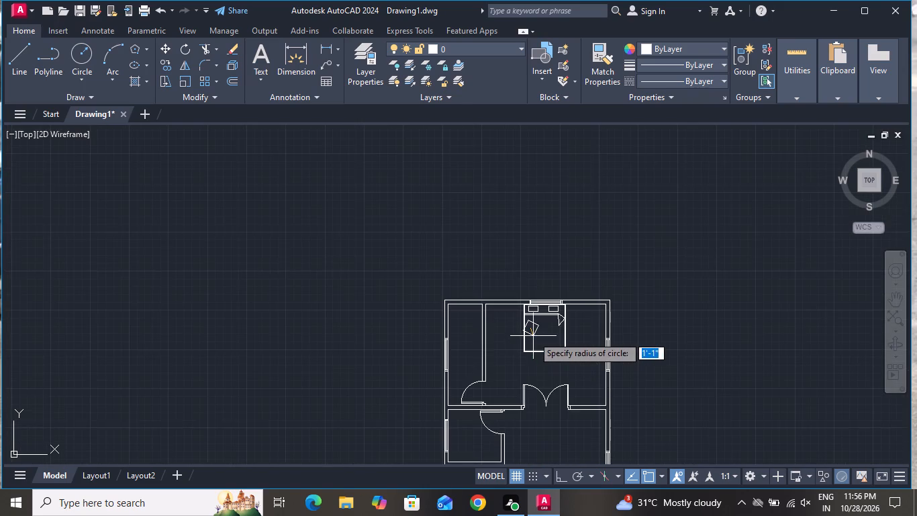
scroll(533, 335, "up", 5)
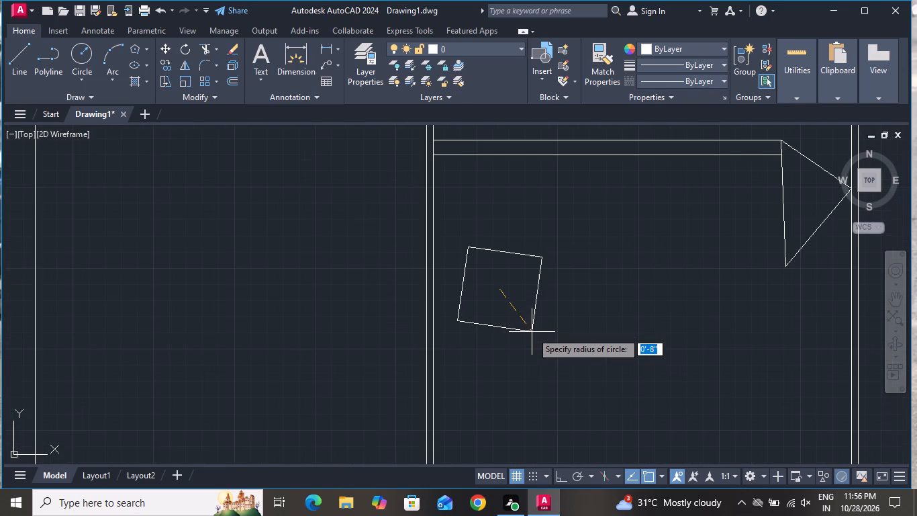
left_click(532, 331)
Copy the tilted square twice diagonally down to the right so the squares overlap, the second copy about 6" across and 10" down.
left_click(538, 296)
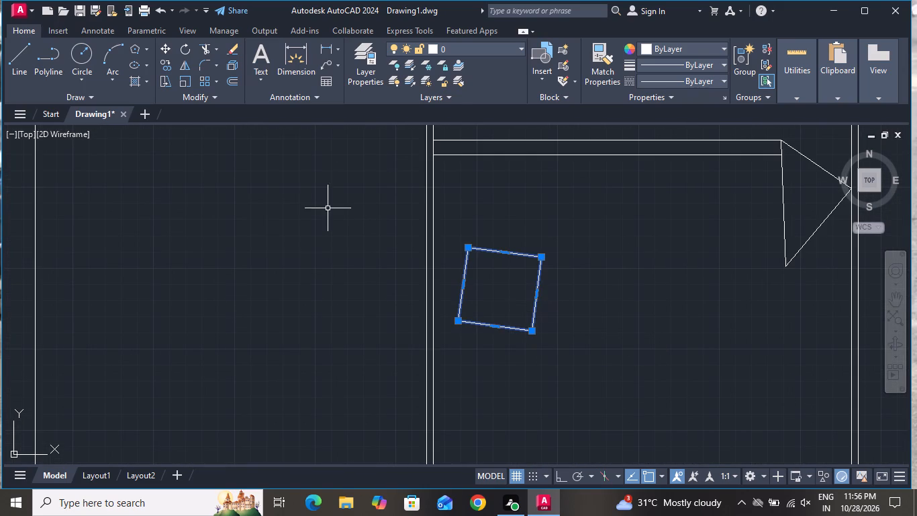
left_click(165, 63)
left_click(504, 279)
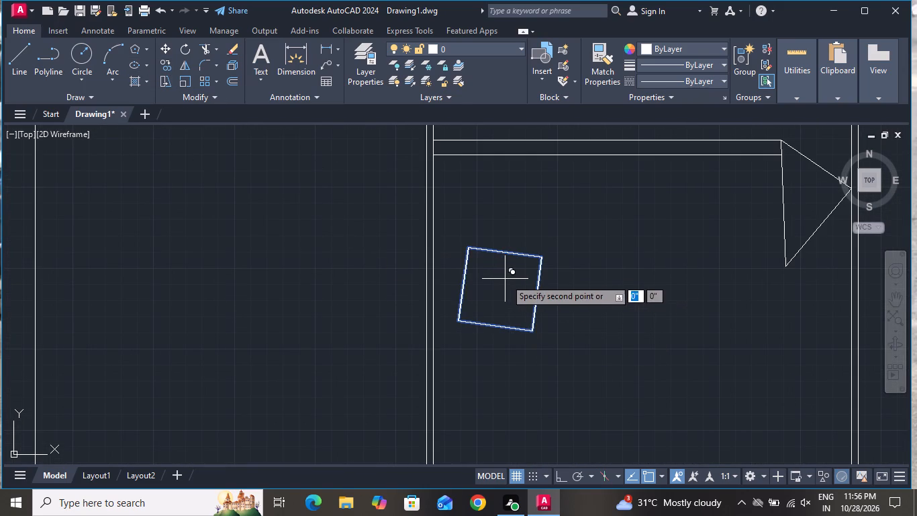
left_click(526, 314)
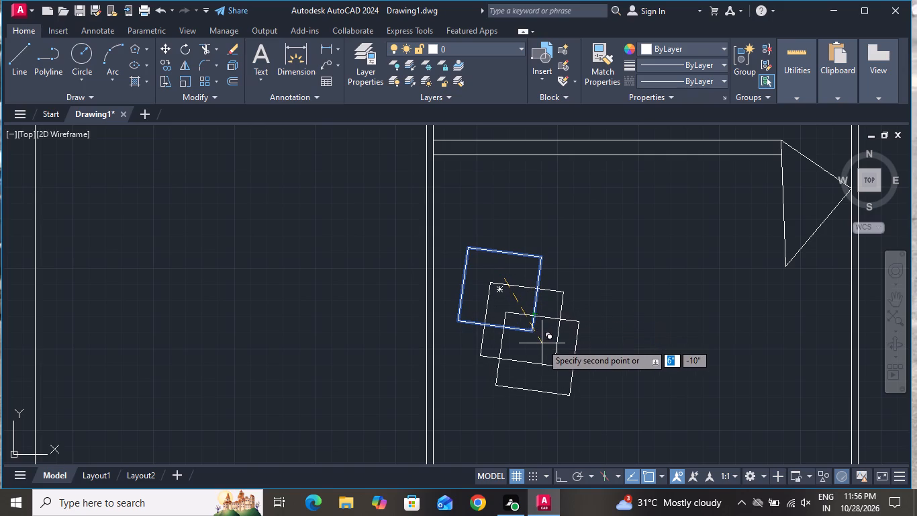
left_click(544, 346)
right_click(544, 346)
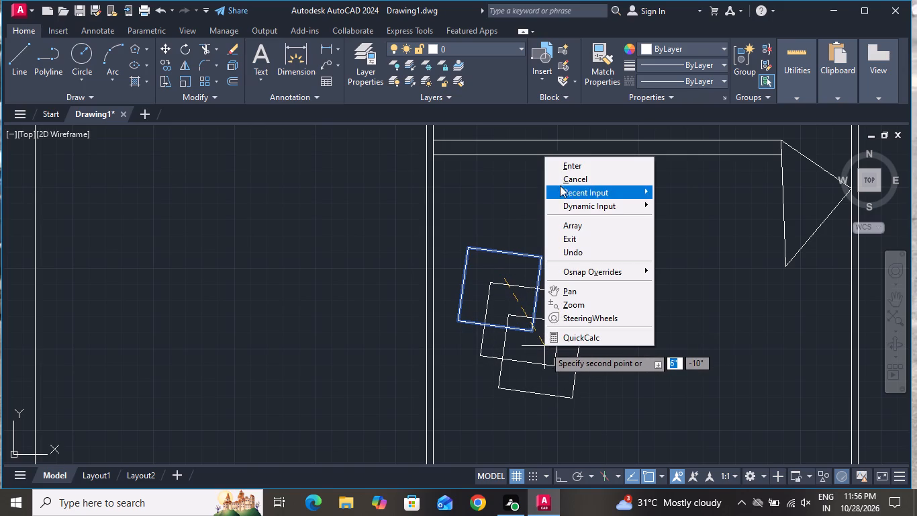
left_click(560, 179)
Move the three overlapping squares together to the right, toward the middle of the bed.
left_click(561, 224)
left_click(522, 344)
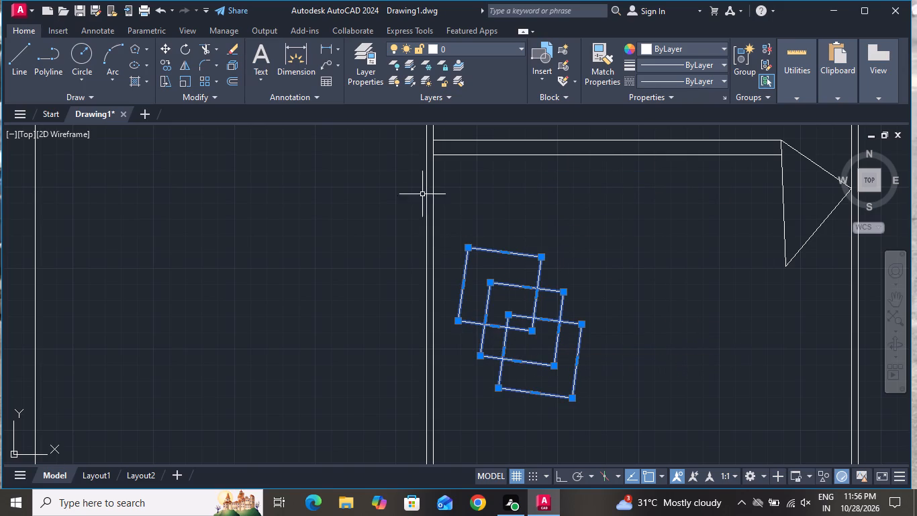
left_click(171, 48)
scroll(465, 193, "down", 2)
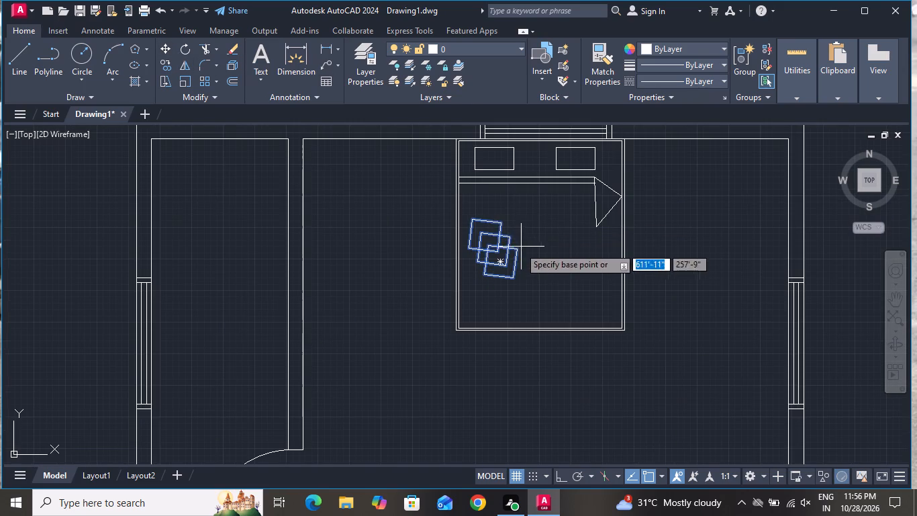
left_click(503, 254)
left_click(554, 269)
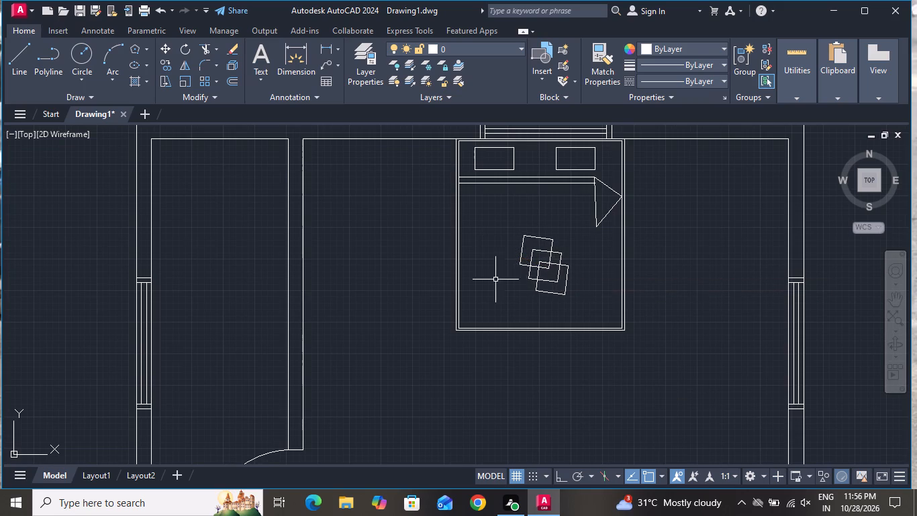
Draw a nightstand rectangle about 1'-3" square to the right of the bed's head, just below the upper wall.
scroll(487, 280, "down", 1)
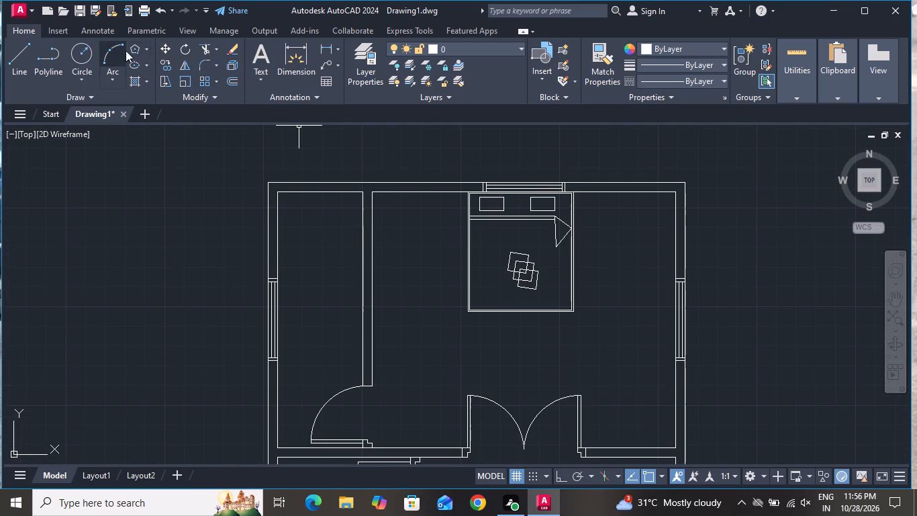
left_click(148, 50)
left_click(142, 68)
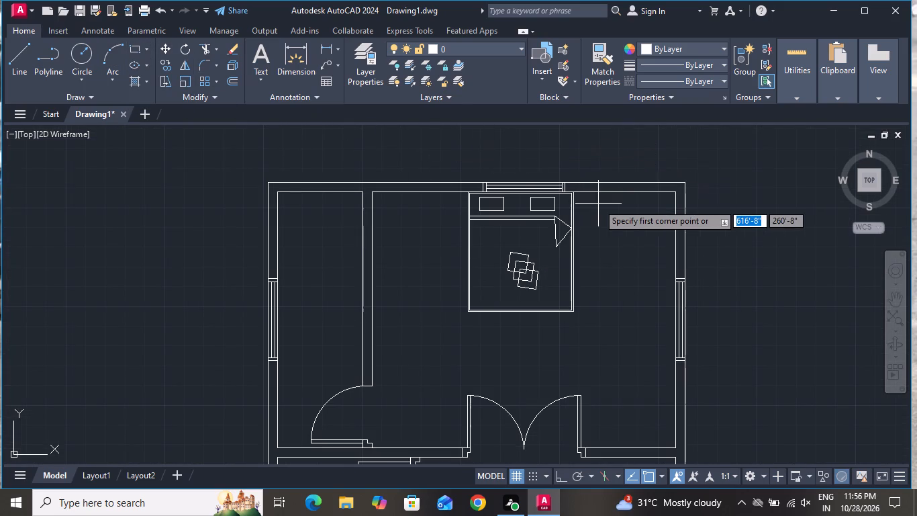
scroll(598, 205, "up", 2)
left_click(556, 187)
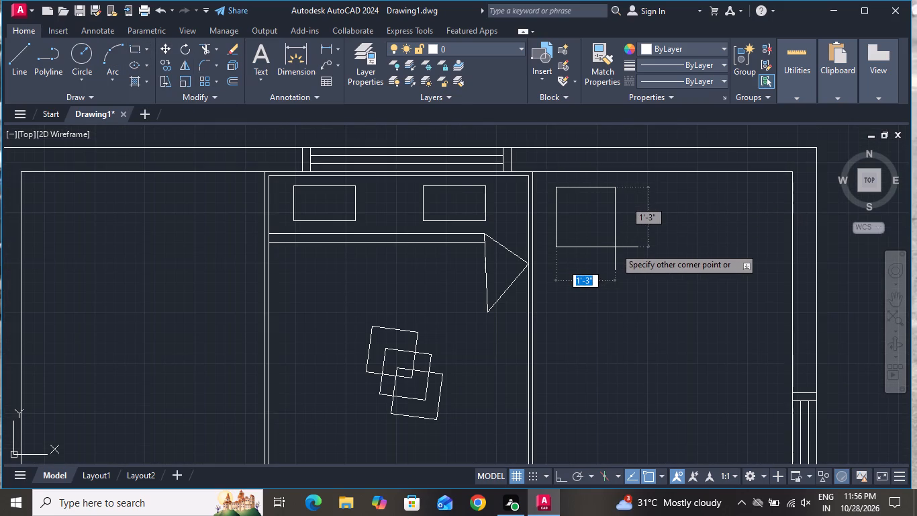
left_click(620, 247)
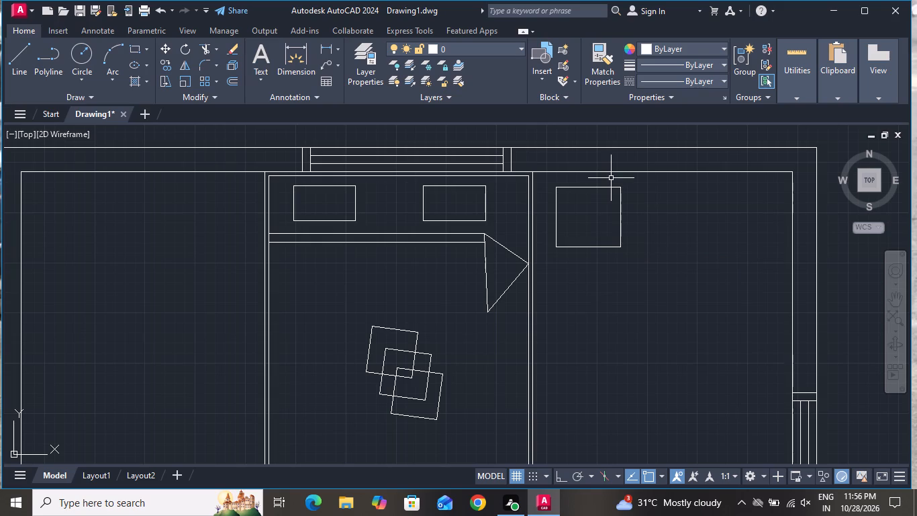
Offset the nightstand rectangle 1" inward.
type("O 1")
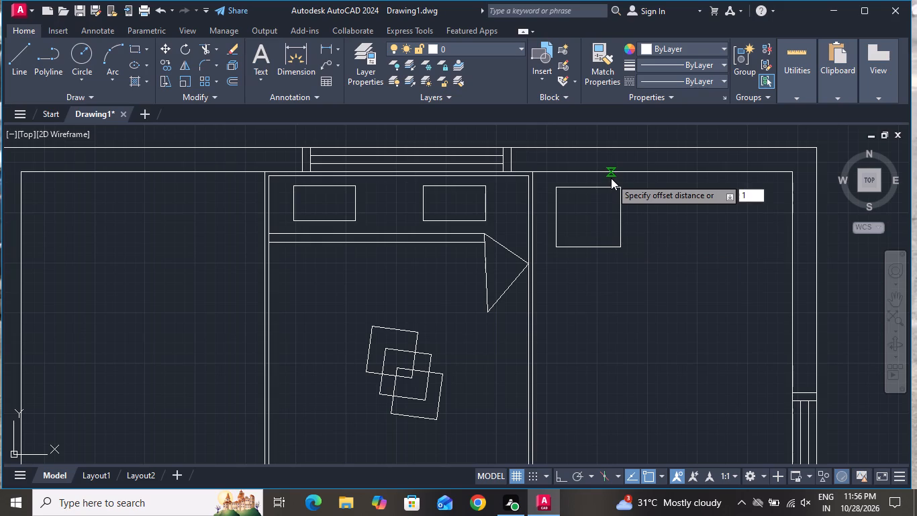
key("shift+quotedbl")
key("Return")
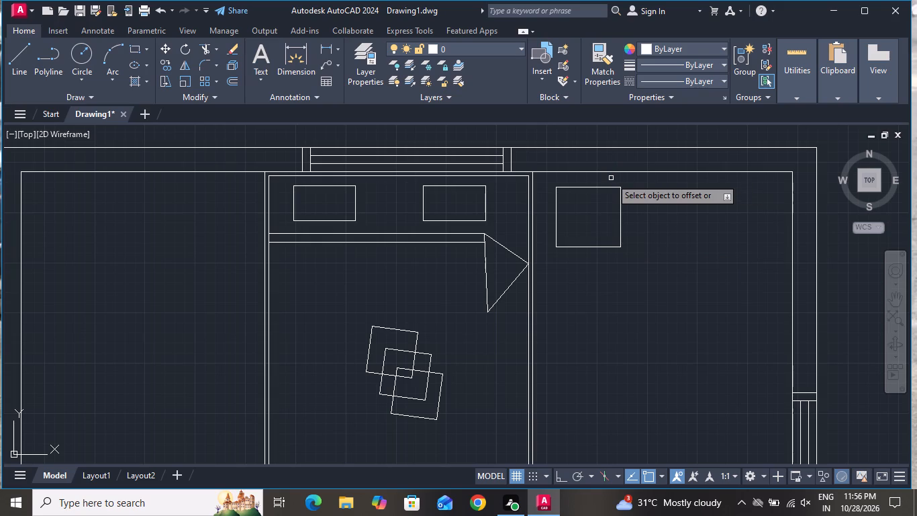
scroll(606, 198, "up", 1)
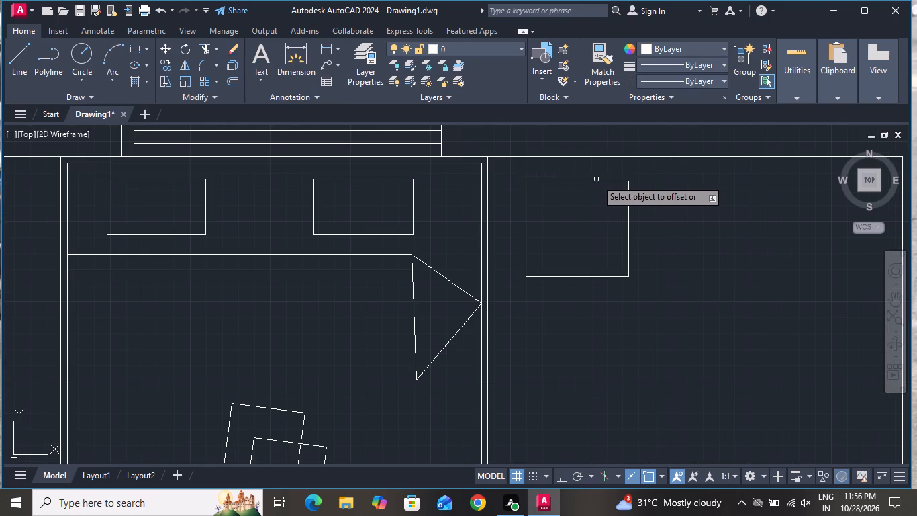
left_click(594, 182)
left_click(591, 209)
right_click_drag(591, 211, 589, 217)
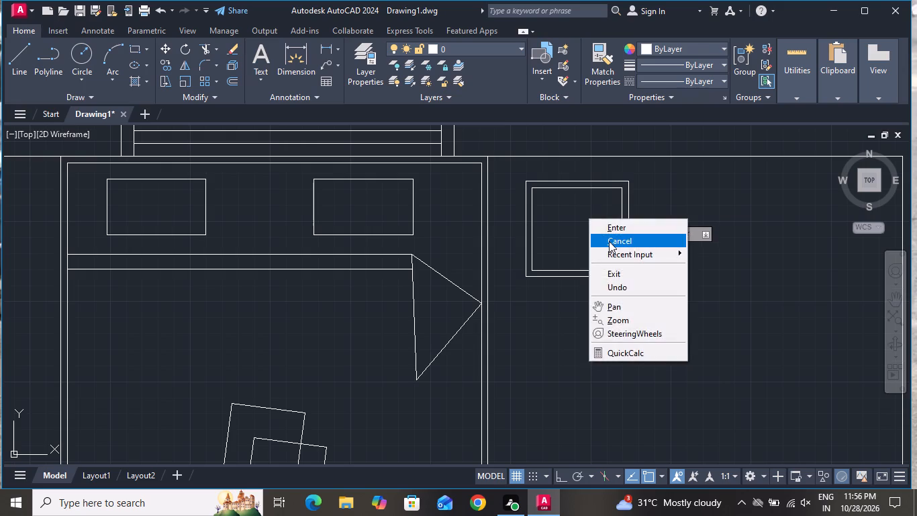
left_click(609, 241)
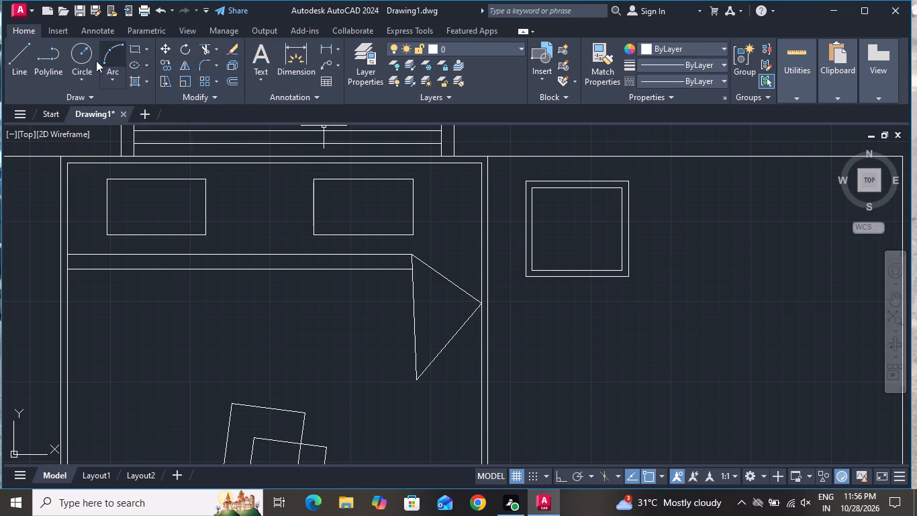
Draw a lamp circle of about 3" radius at the center of the nightstand.
left_click(89, 54)
scroll(416, 234, "down", 2)
scroll(532, 247, "up", 1)
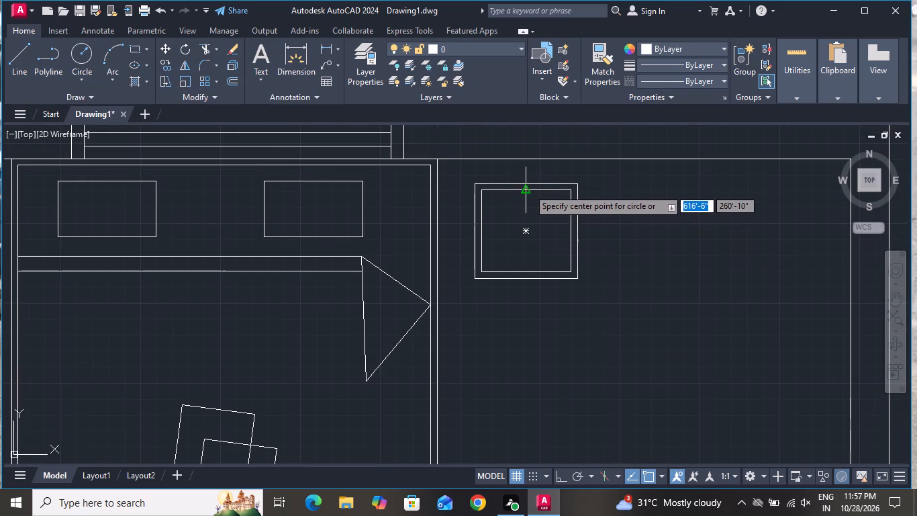
left_click(528, 230)
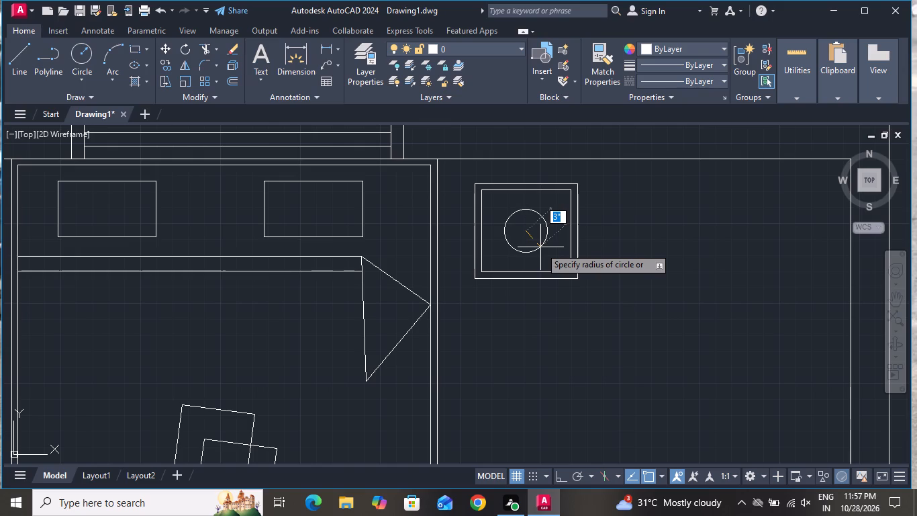
left_click(540, 249)
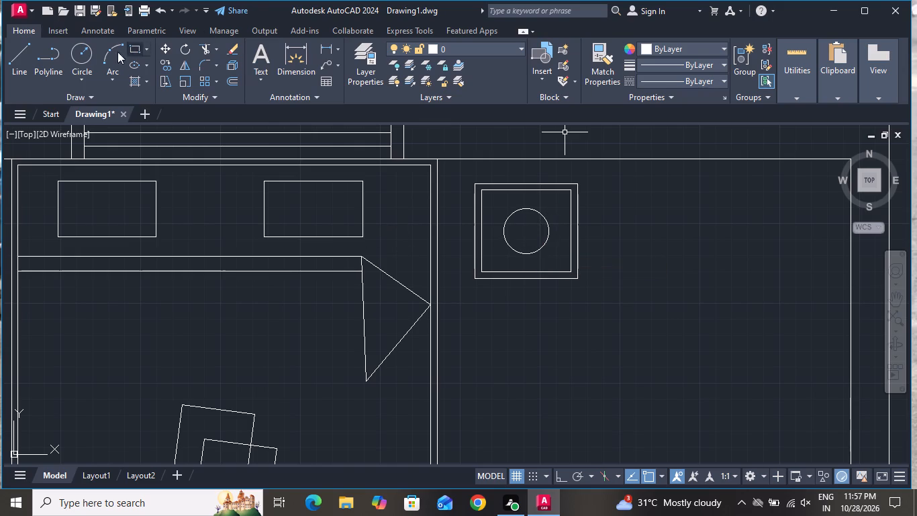
Draw a vertical line through the lamp circle from the inner rectangle's top midpoint, ending just short of its lower edge, with Ortho on.
left_click(27, 51)
scroll(528, 277, "up", 2)
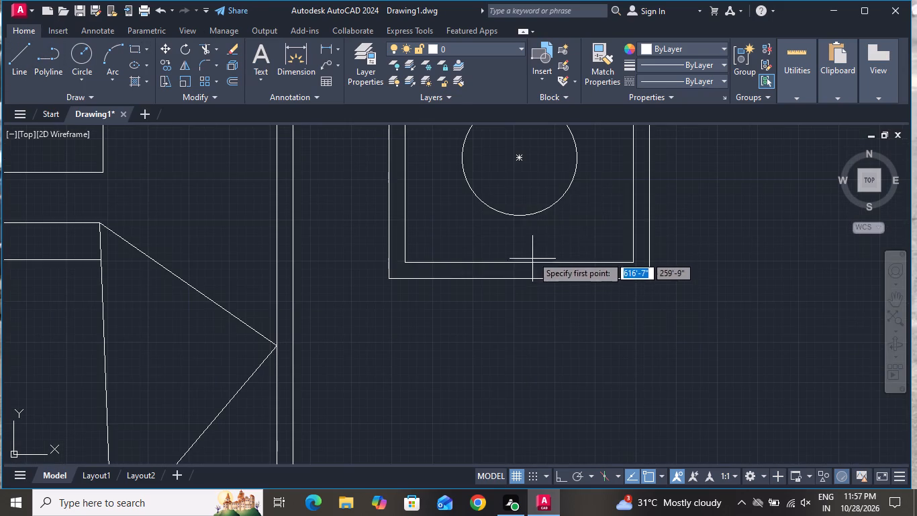
scroll(519, 170, "down", 2)
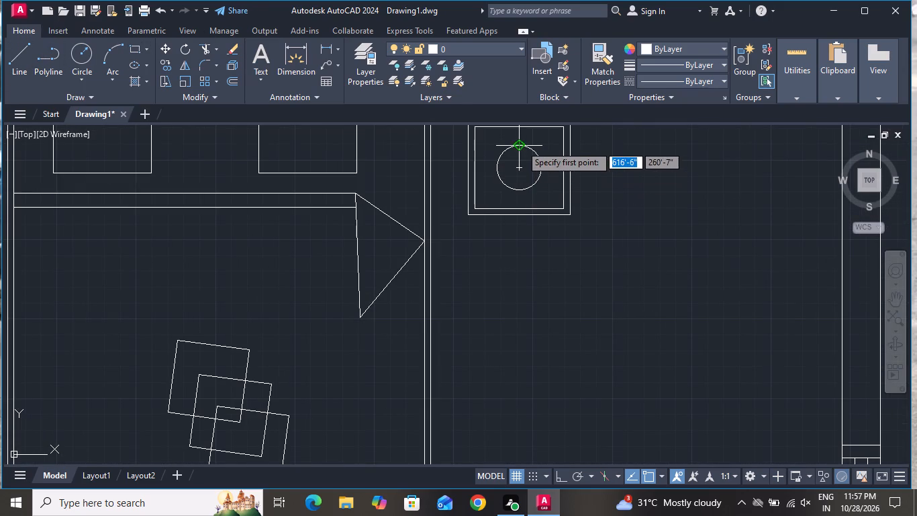
left_click(520, 132)
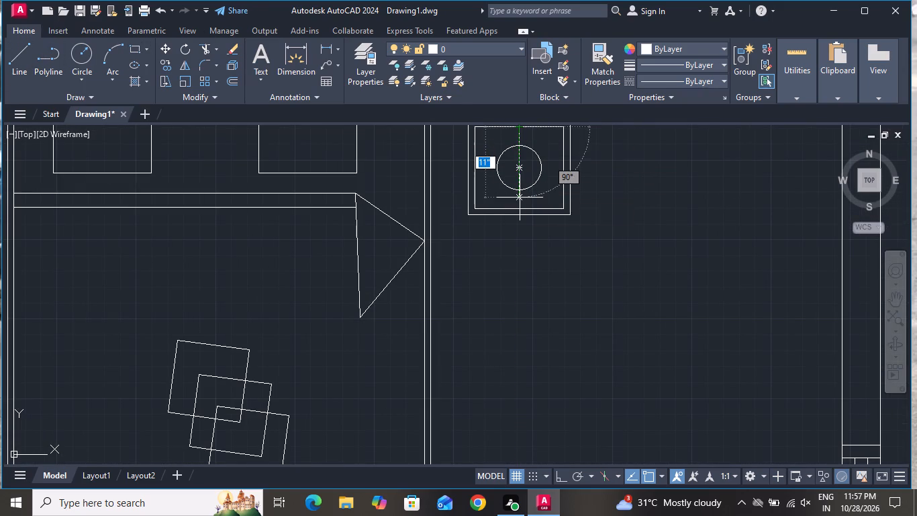
scroll(520, 198, "up", 3)
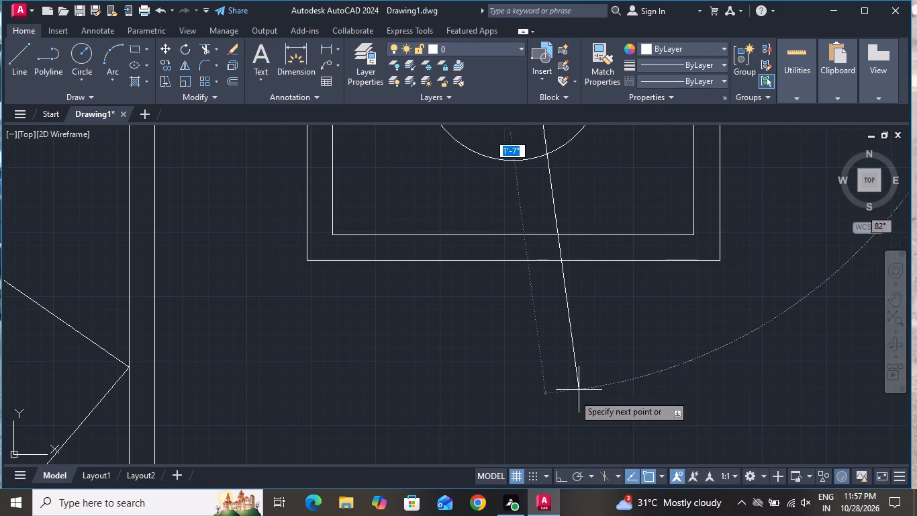
left_click(559, 477)
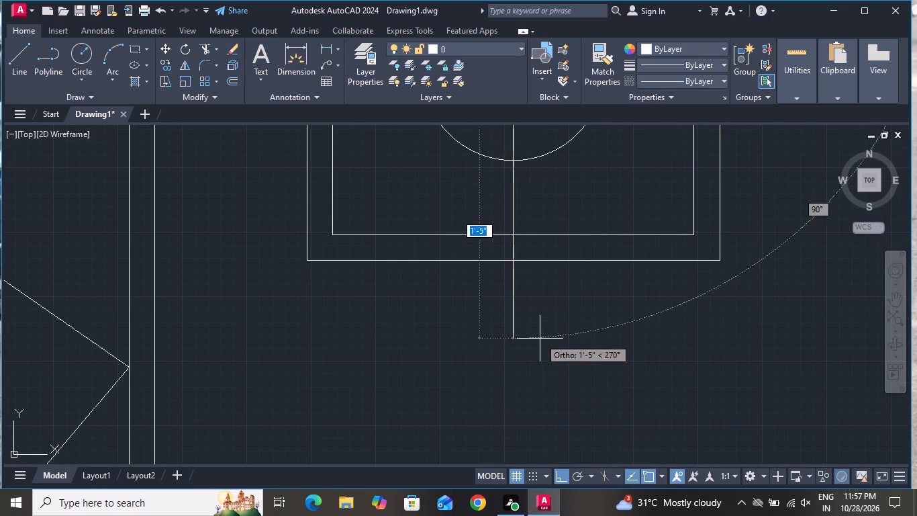
scroll(538, 331, "down", 2)
scroll(532, 275, "up", 1)
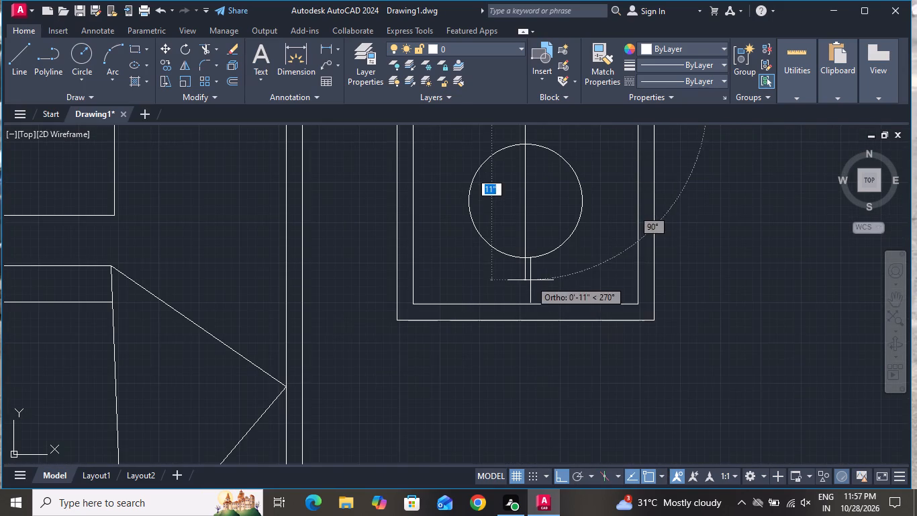
left_click(521, 289)
right_click(521, 288)
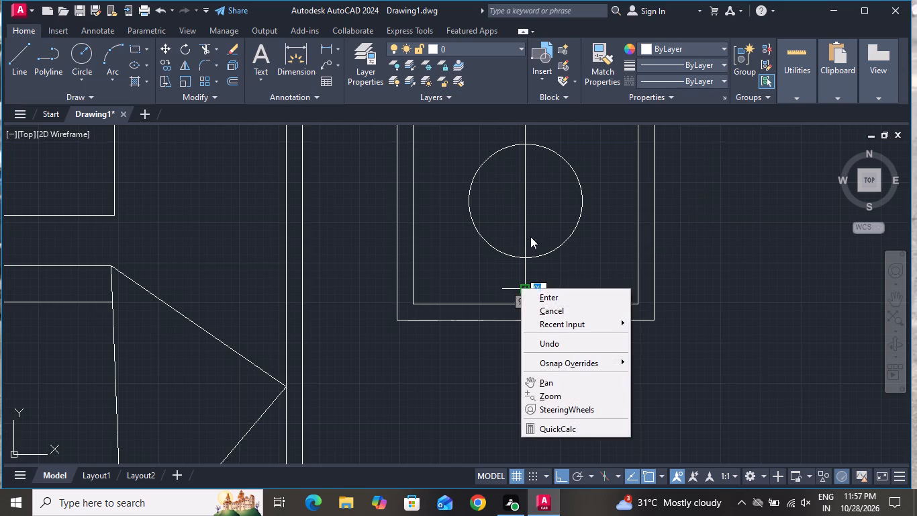
left_click(548, 306)
Draw a horizontal line about 10" long across the lamp circle, level with the midpoint of the vertical line.
left_click(21, 54)
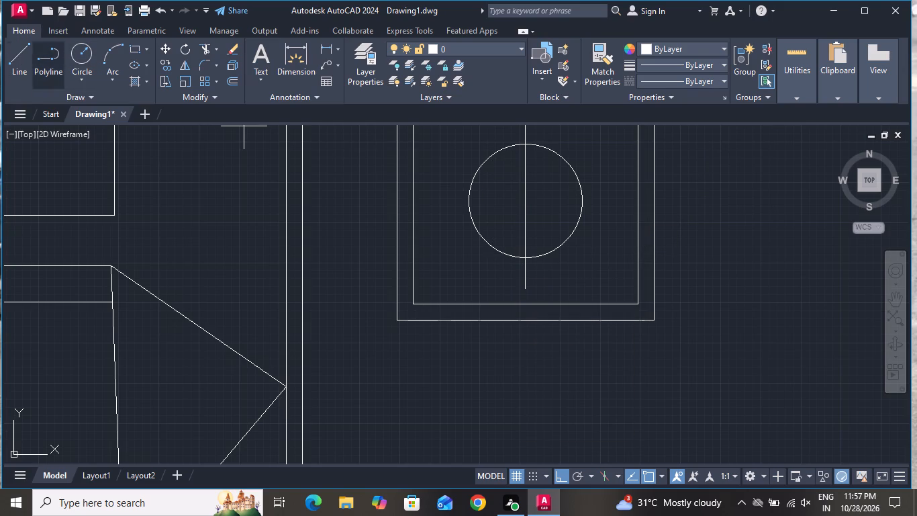
scroll(455, 325, "down", 2)
scroll(485, 277, "up", 2)
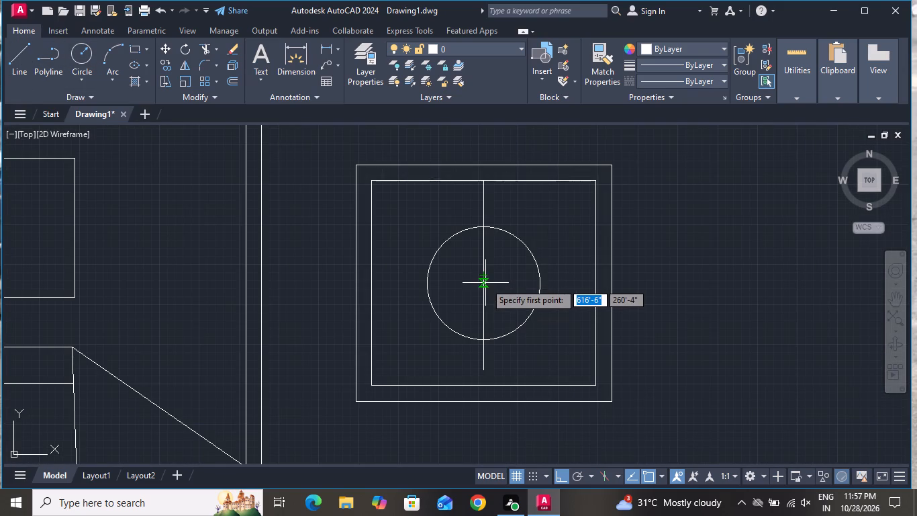
left_click(401, 274)
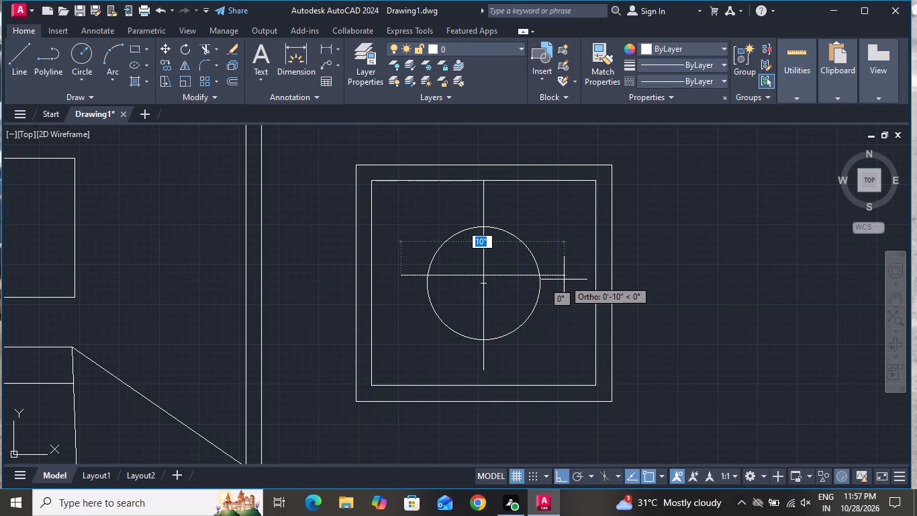
left_click(564, 279)
right_click(565, 279)
left_click(590, 296)
Copy the complete nightstand with its lamp about 7'-10" horizontally to the other side of the bed.
scroll(591, 265, "down", 1)
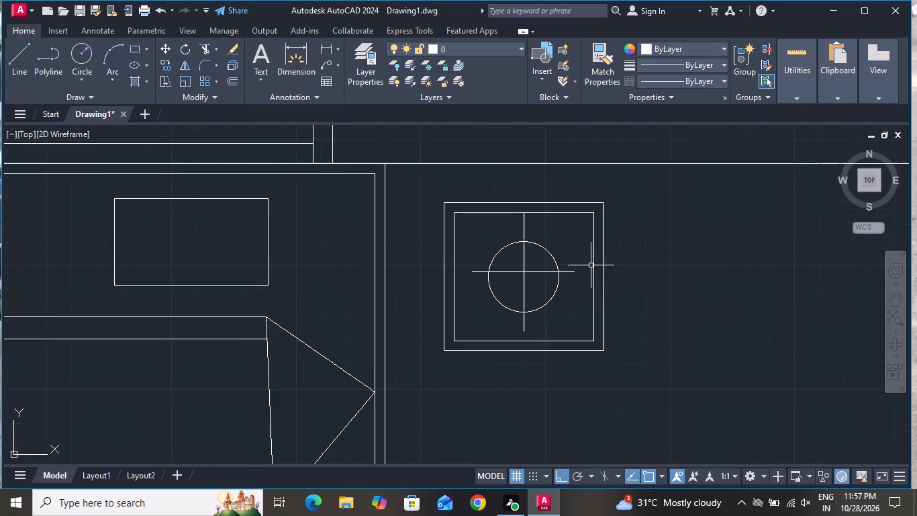
scroll(591, 265, "down", 1)
left_click(612, 214)
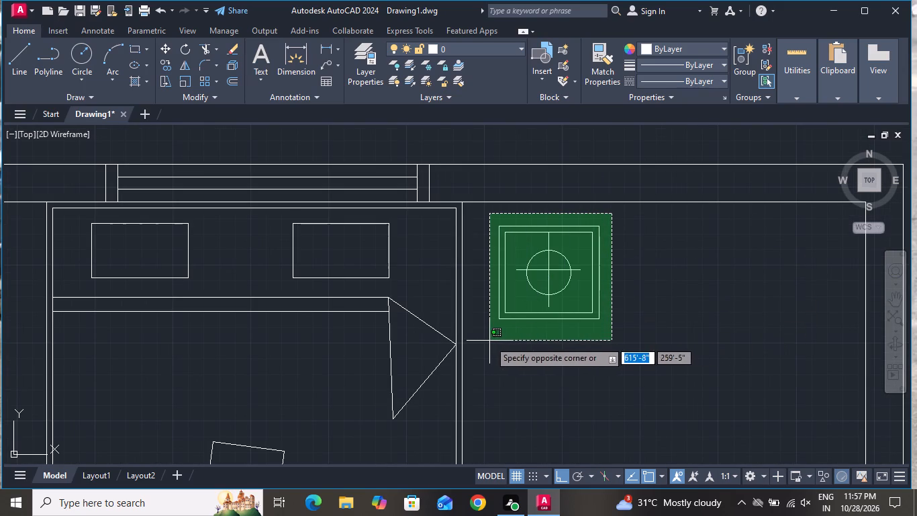
left_click(489, 341)
left_click(161, 69)
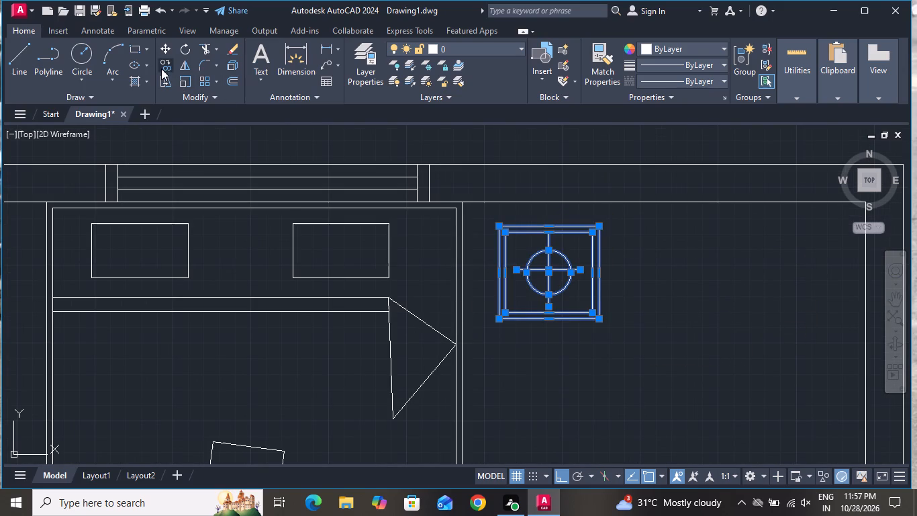
left_click(548, 268)
scroll(34, 263, "down", 3)
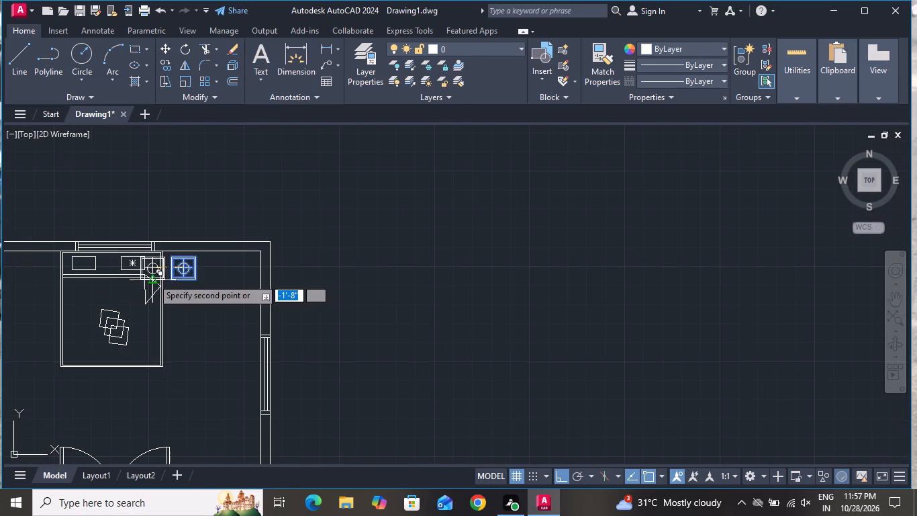
scroll(52, 276, "up", 3)
scroll(68, 287, "down", 1)
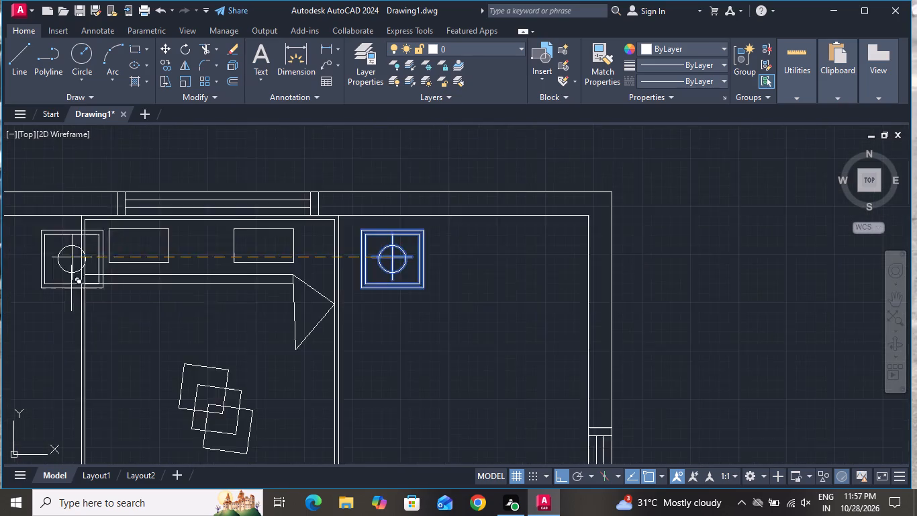
scroll(77, 290, "down", 2)
scroll(81, 298, "up", 3)
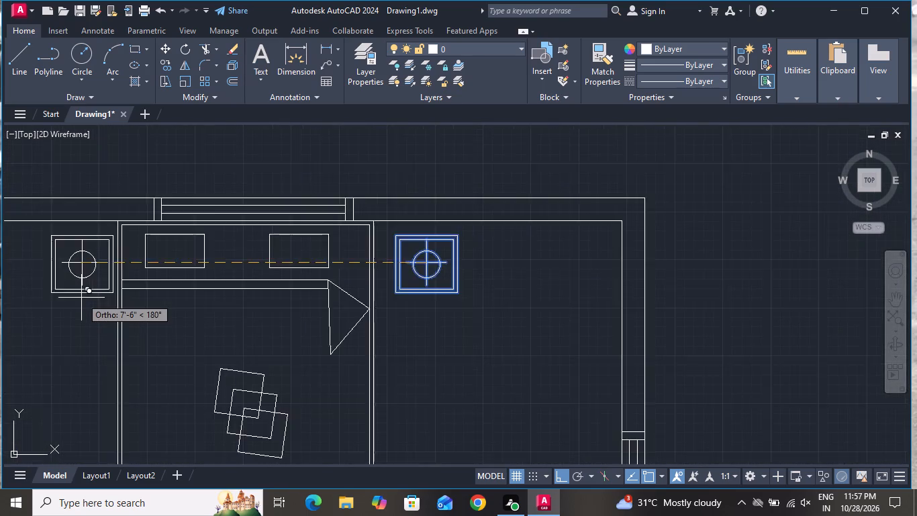
left_click(52, 293)
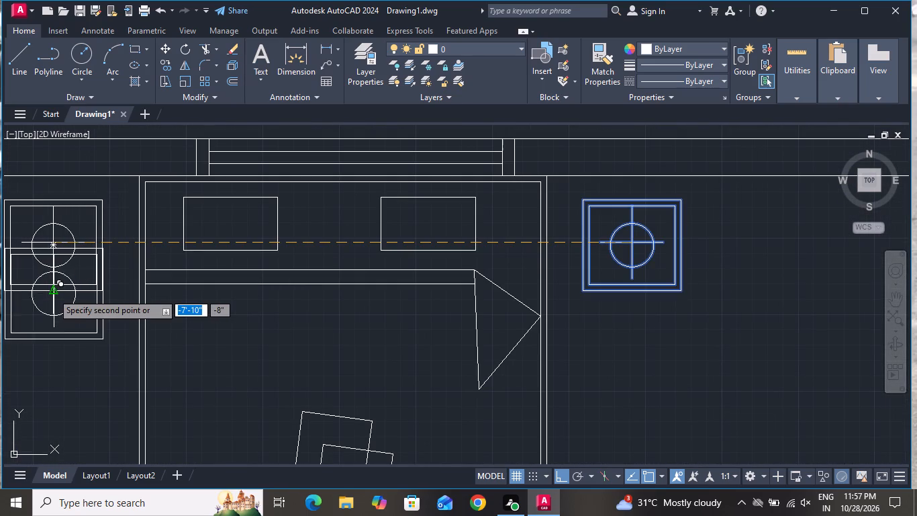
right_click(52, 293)
left_click(72, 316)
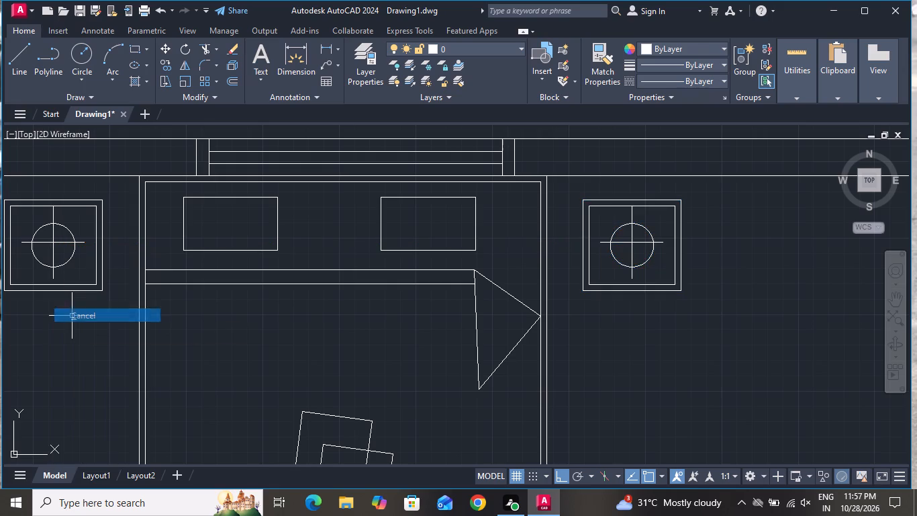
Draw a wardrobe rectangle about 1'-8" wide from the bedroom's upper-left inner corner, down along the partition wall past the bed's foot.
scroll(72, 316, "down", 3)
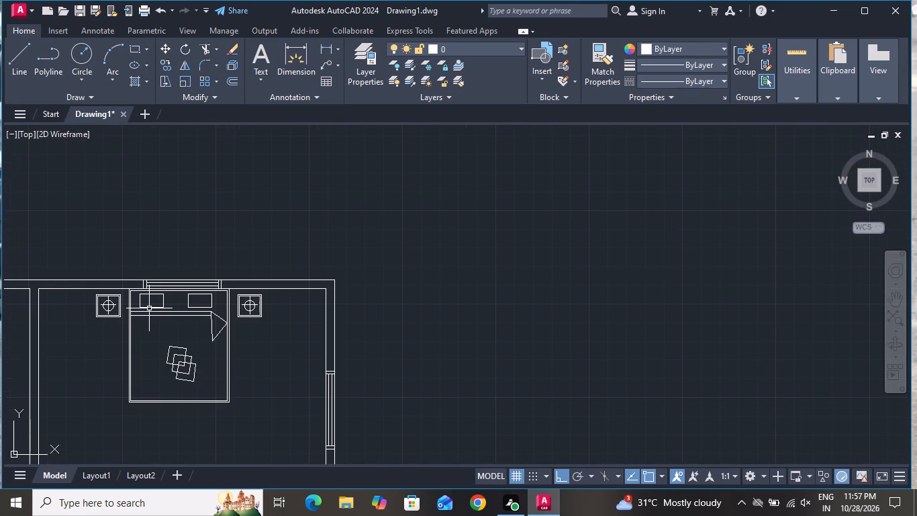
scroll(514, 360, "down", 1)
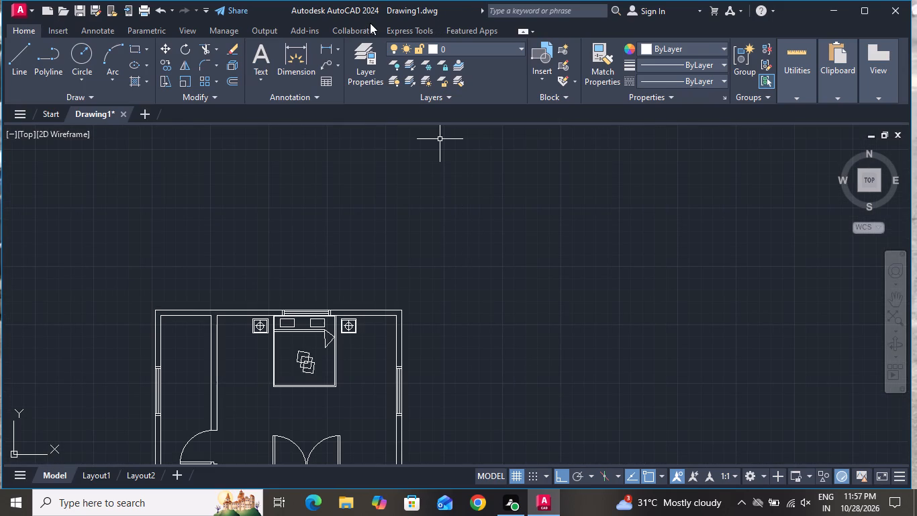
scroll(434, 158, "down", 1)
scroll(361, 288, "up", 1)
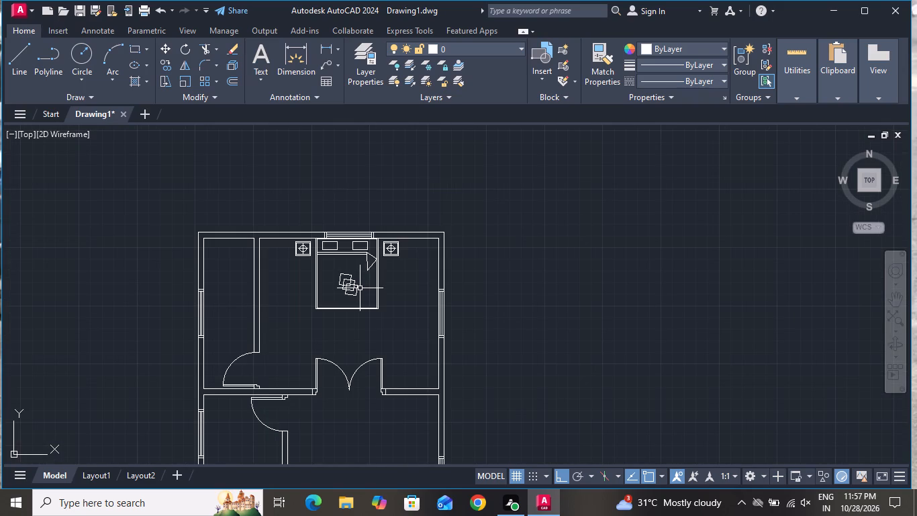
scroll(367, 305, "down", 1)
scroll(365, 310, "up", 2)
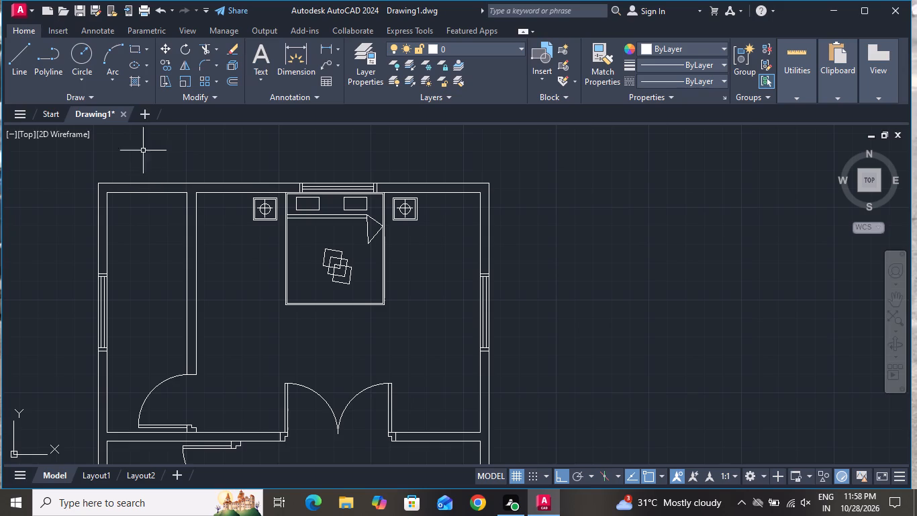
left_click(140, 47)
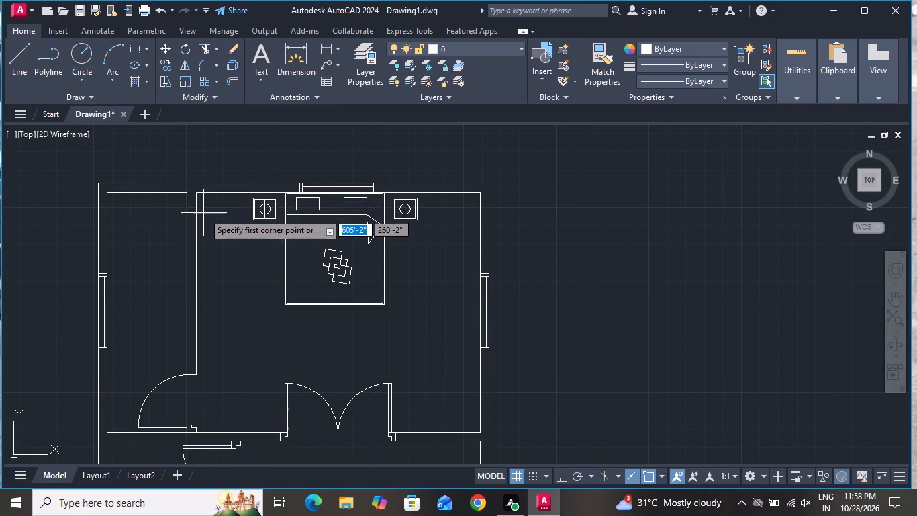
scroll(203, 220, "up", 1)
left_click(187, 177)
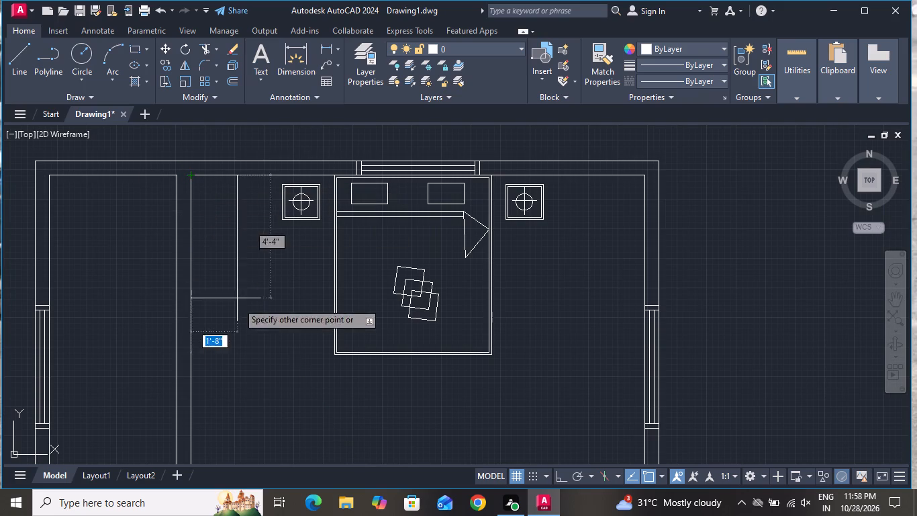
left_click(239, 413)
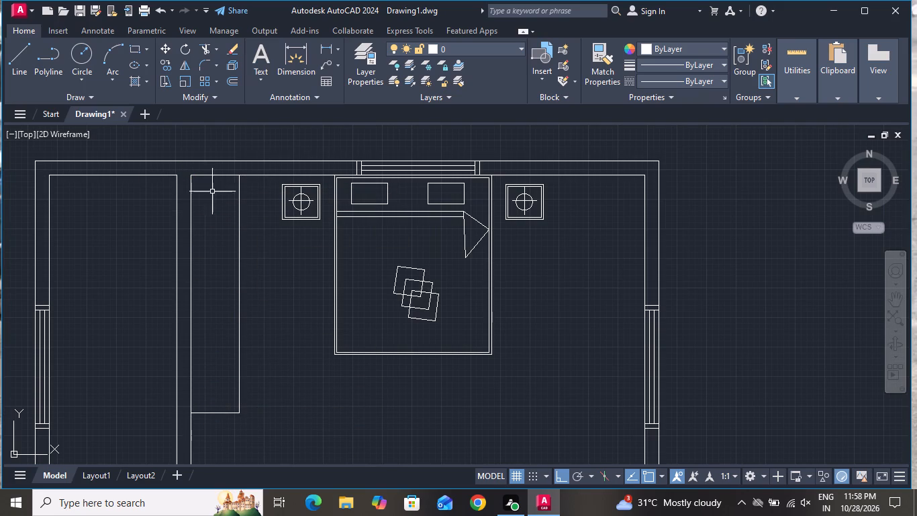
Draw a vertical line near the middle of the wardrobe rectangle, from just below its top edge to just above its bottom edge.
left_click(18, 58)
scroll(201, 190, "up", 1)
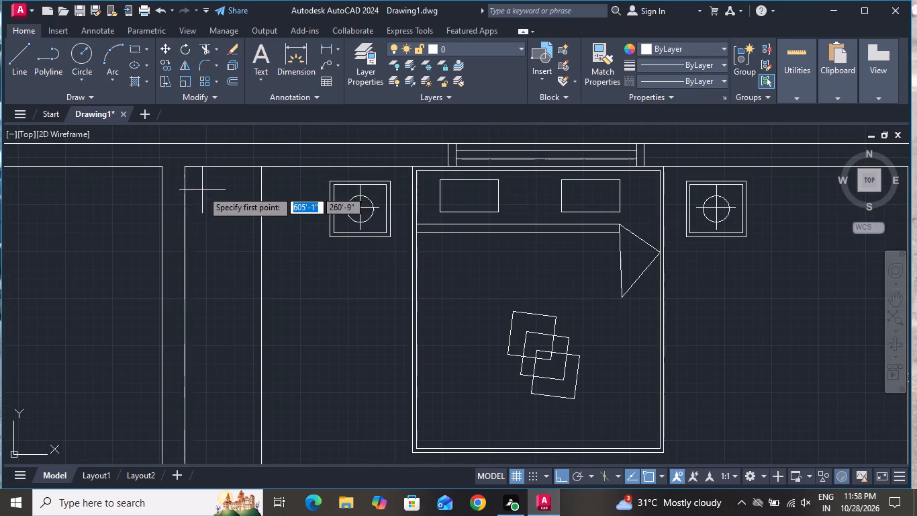
left_click(218, 180)
scroll(241, 372, "down", 2)
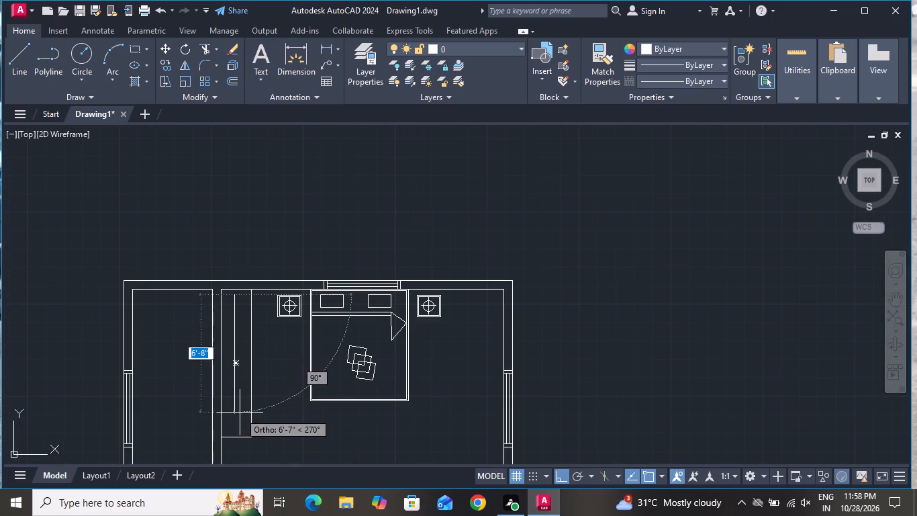
scroll(240, 413, "up", 2)
left_click(224, 448)
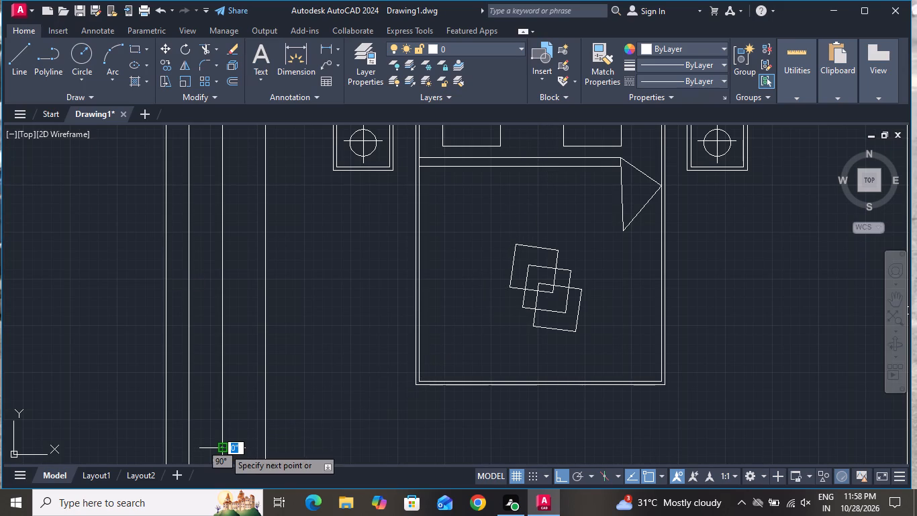
right_click(224, 448)
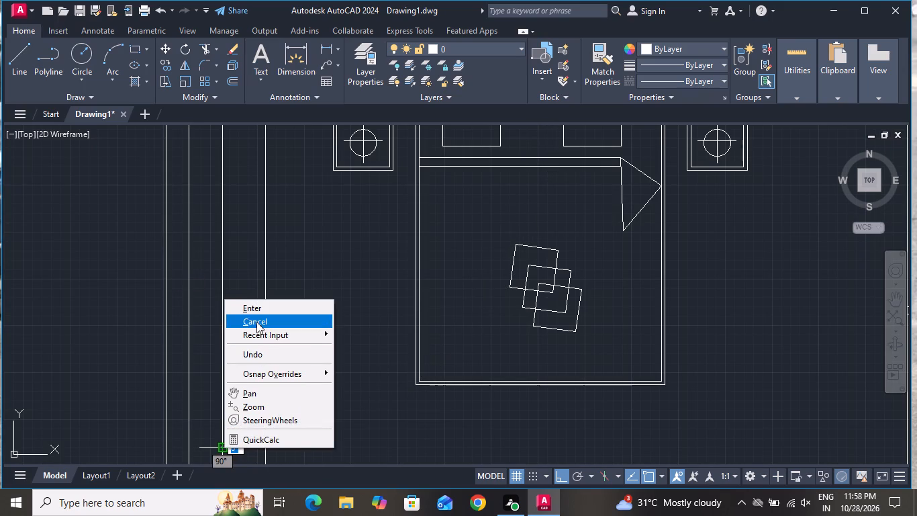
left_click(256, 322)
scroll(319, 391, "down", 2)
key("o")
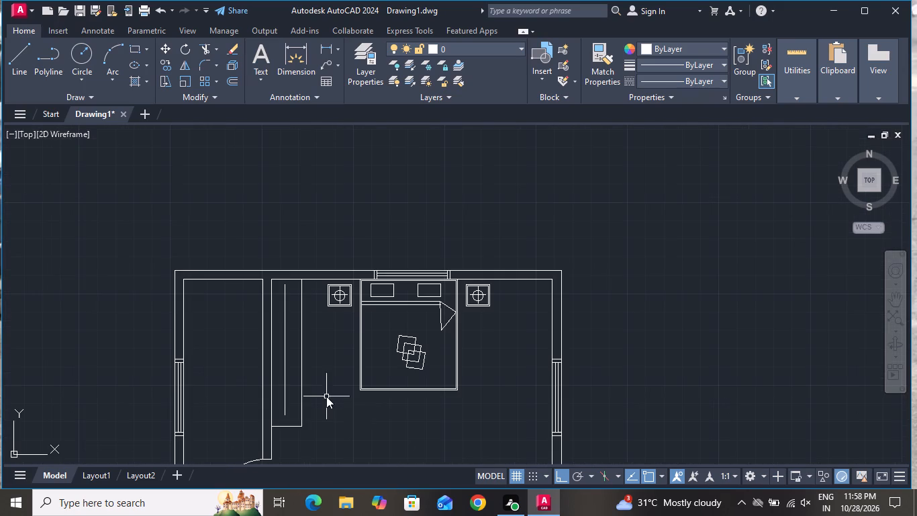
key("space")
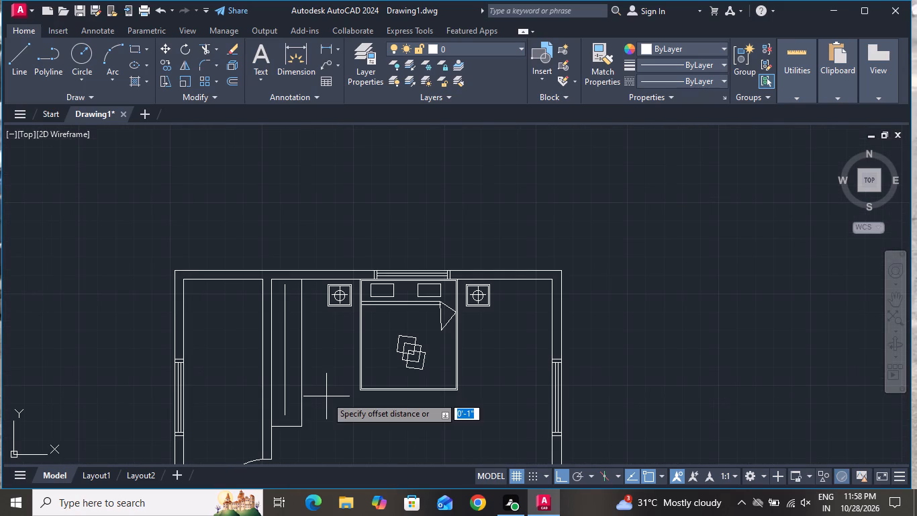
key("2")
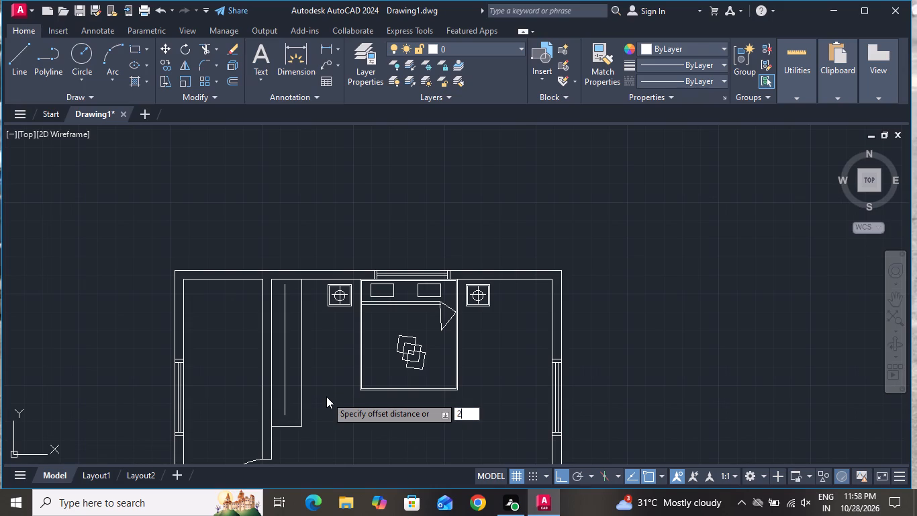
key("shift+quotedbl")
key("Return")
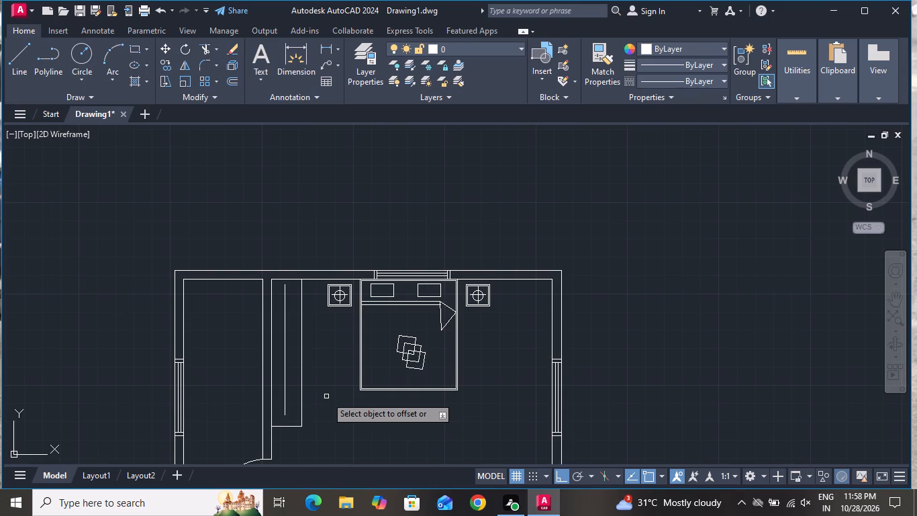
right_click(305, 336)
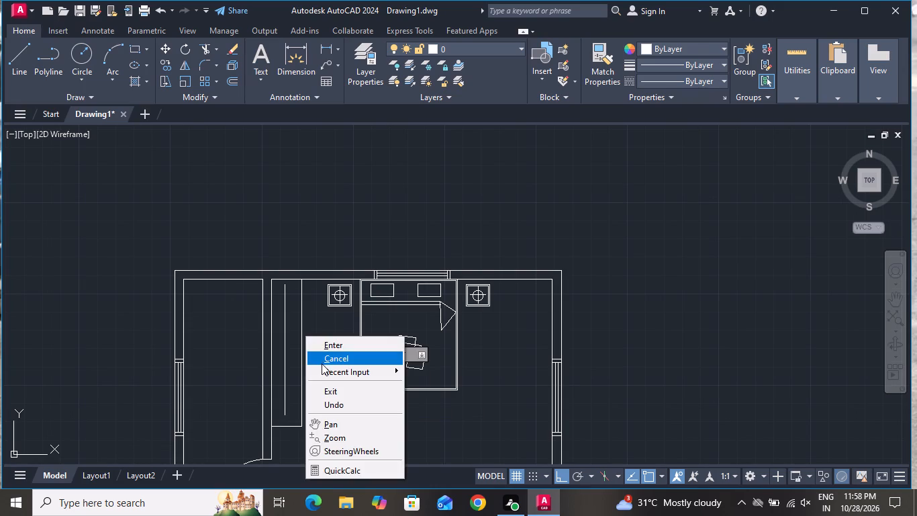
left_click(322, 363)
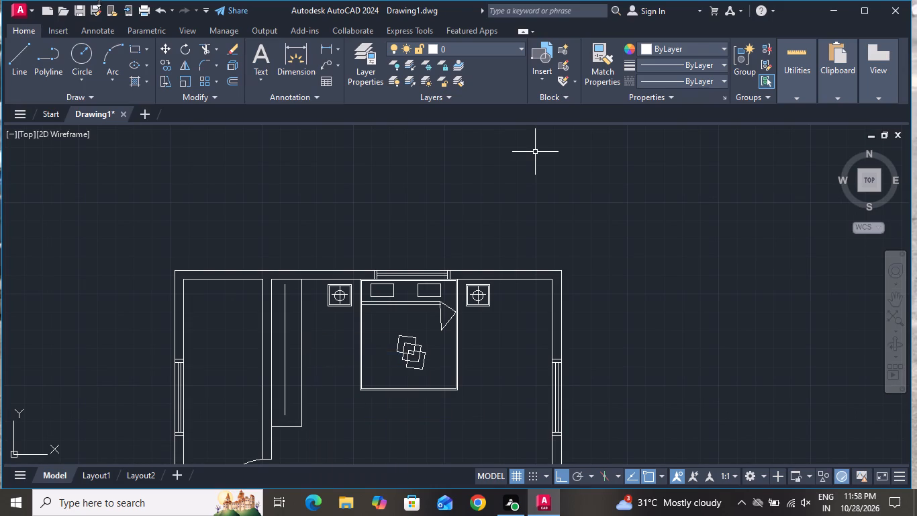
Draw a horizontal hanger line about 9" long across the wardrobe's vertical line, just below its upper end.
left_click(26, 56)
scroll(170, 132, "up", 1)
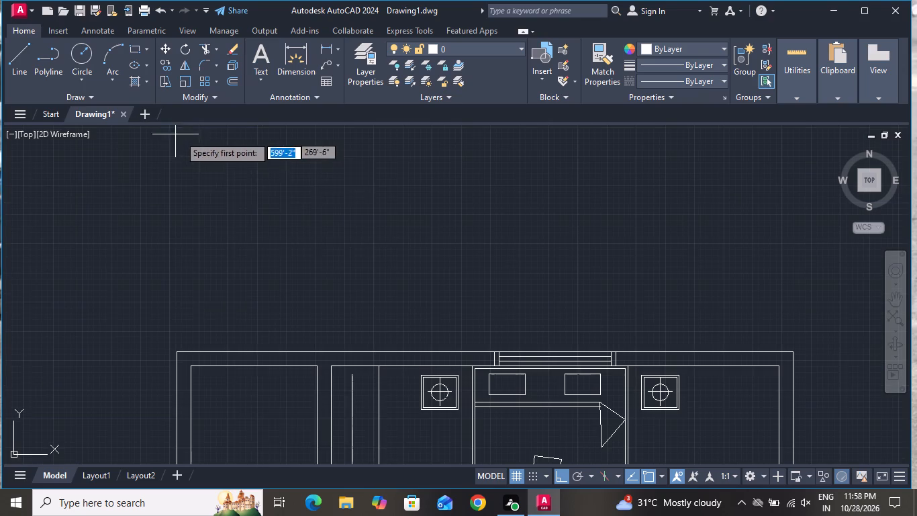
scroll(353, 402, "up", 3)
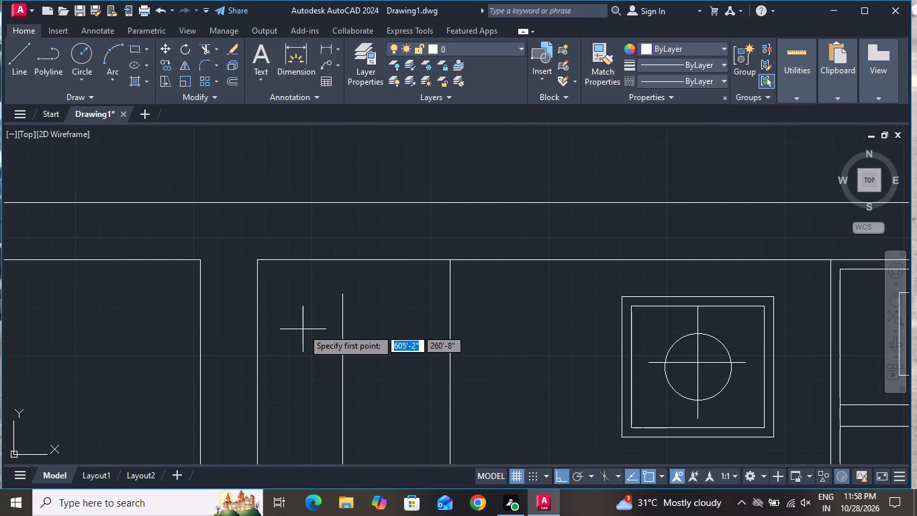
left_click(295, 312)
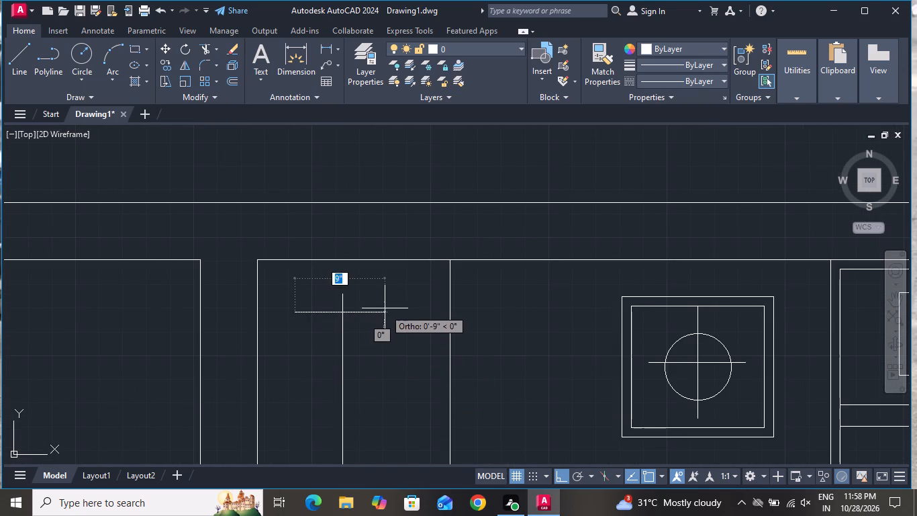
left_click(385, 308)
right_click(385, 308)
left_click(429, 332)
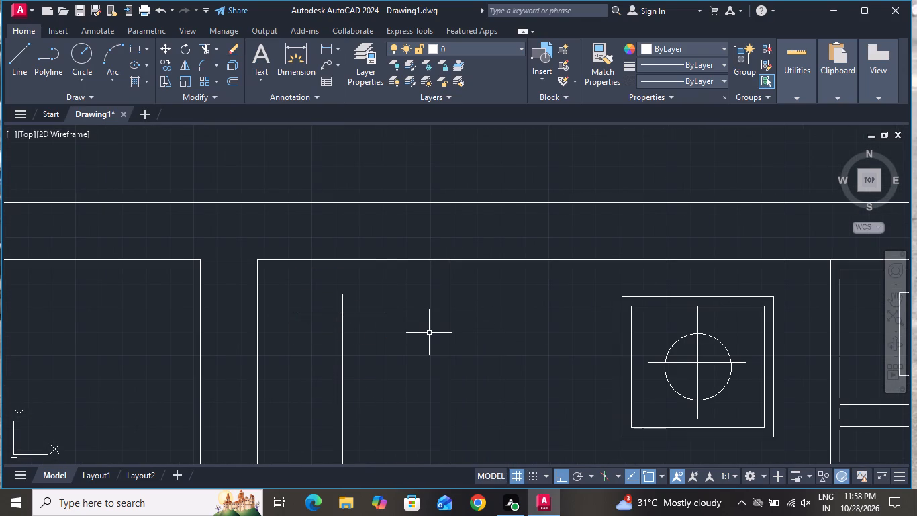
Offset the wardrobe's hanger line downward at 2" spacing, making four successive copies along the vertical line.
type("O")
key("space")
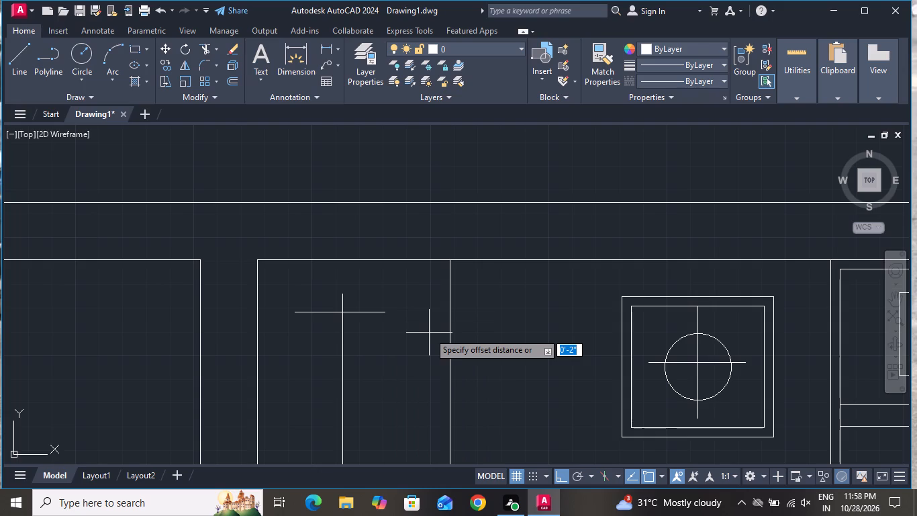
key("2")
key("shift+quotedbl")
key("Return")
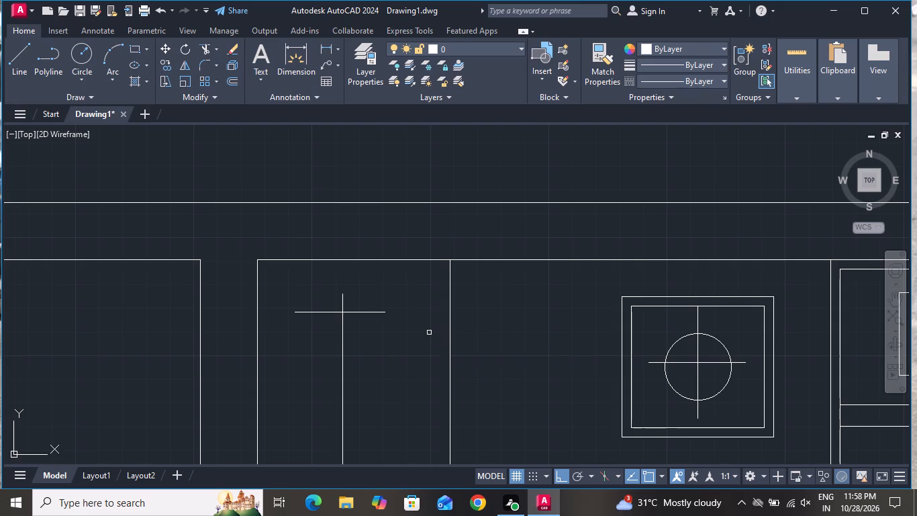
scroll(345, 296, "up", 1)
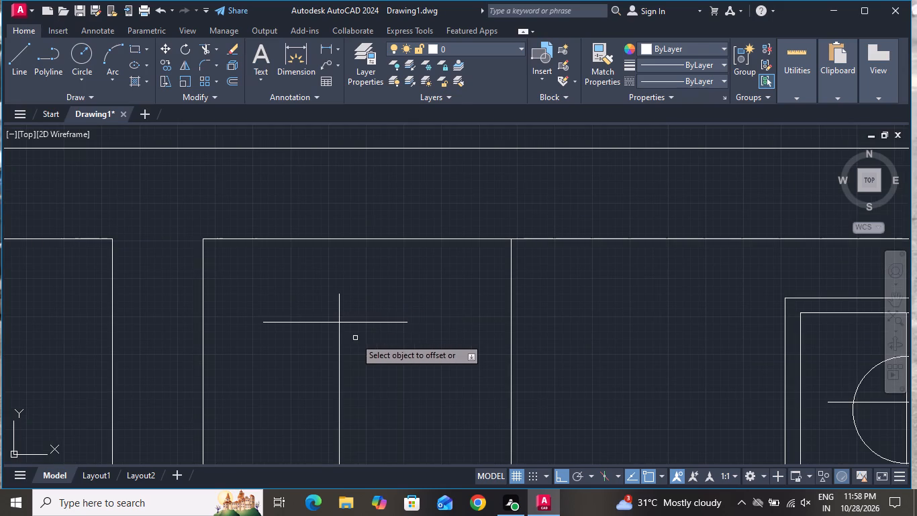
left_click(356, 322)
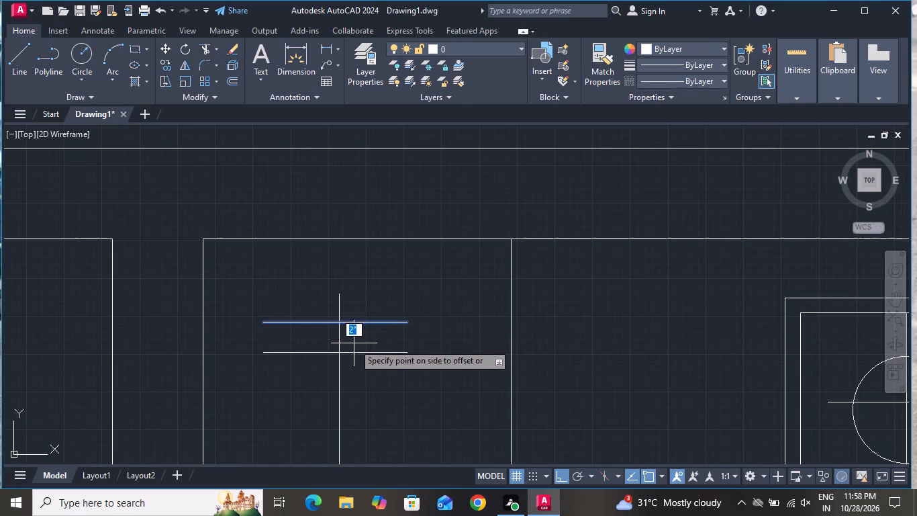
left_click(354, 343)
left_click(348, 355)
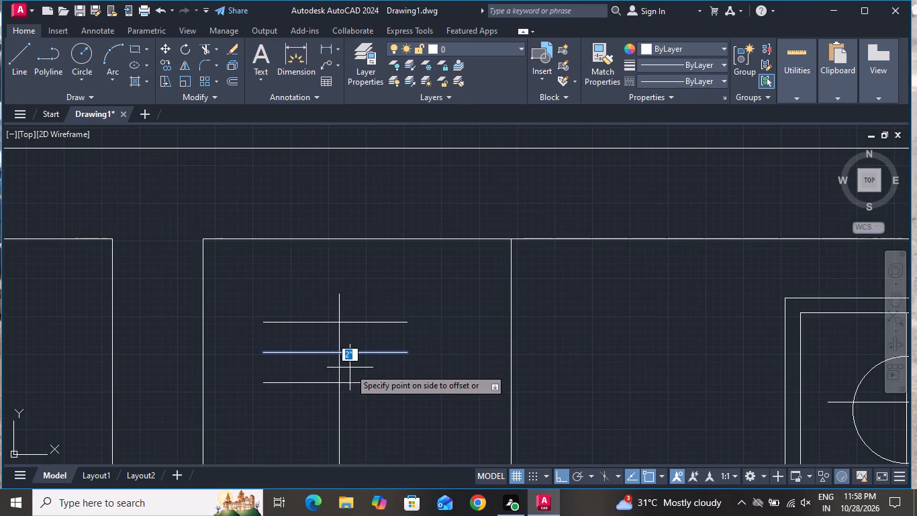
left_click(350, 368)
left_click(350, 383)
left_click(346, 397)
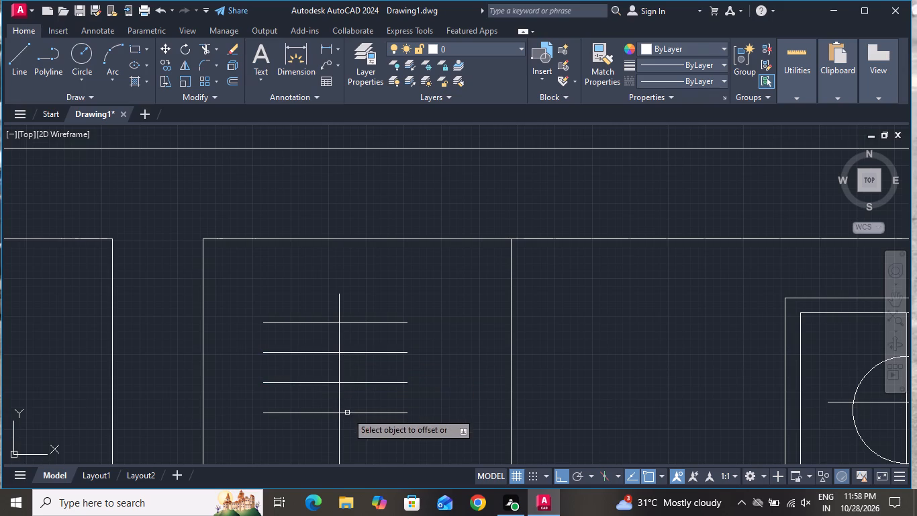
left_click(347, 413)
left_click(350, 428)
Add four more hanger lines below the lowest one, offsetting each 2" down from the previous one.
scroll(395, 344, "down", 3)
scroll(385, 389, "up", 2)
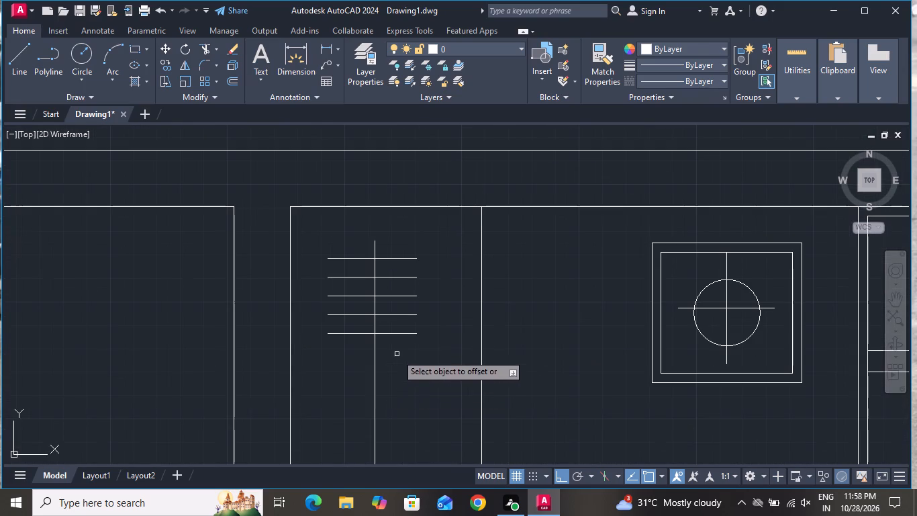
left_click(407, 334)
left_click(400, 366)
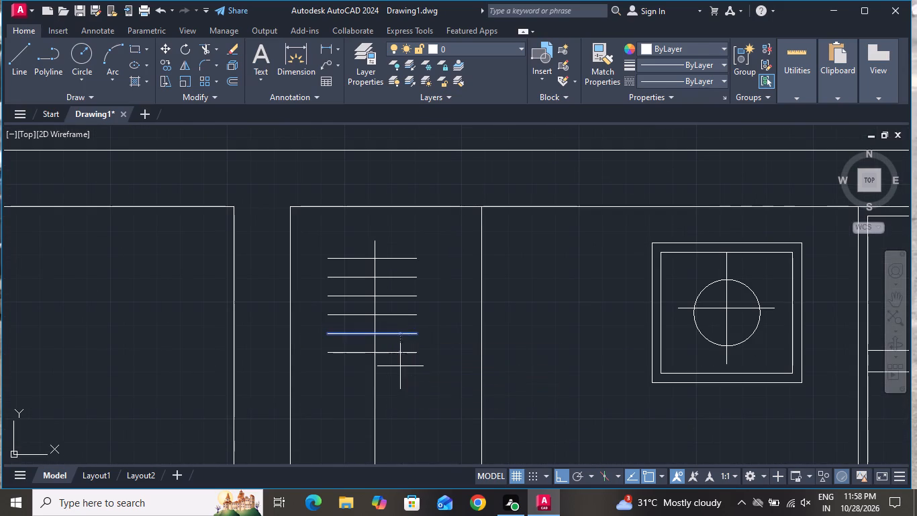
left_click(404, 352)
left_click(403, 376)
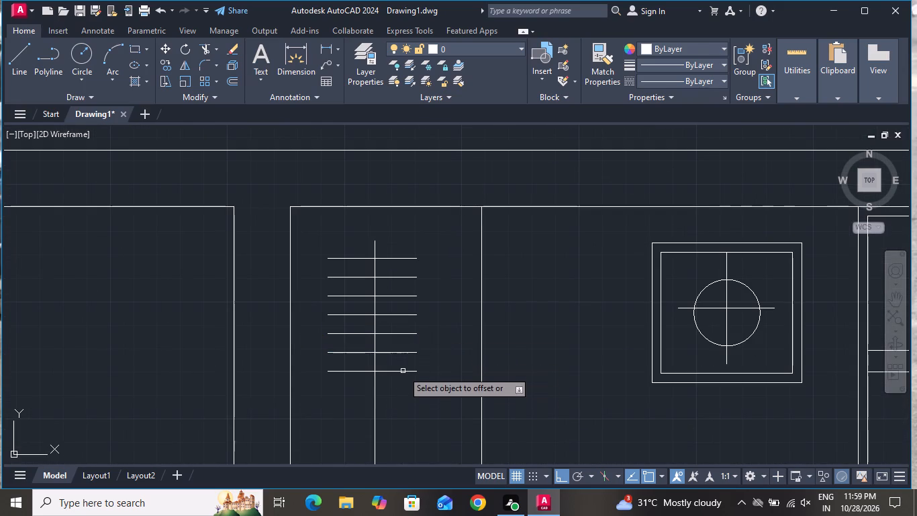
left_click(403, 371)
left_click(401, 388)
left_click(401, 390)
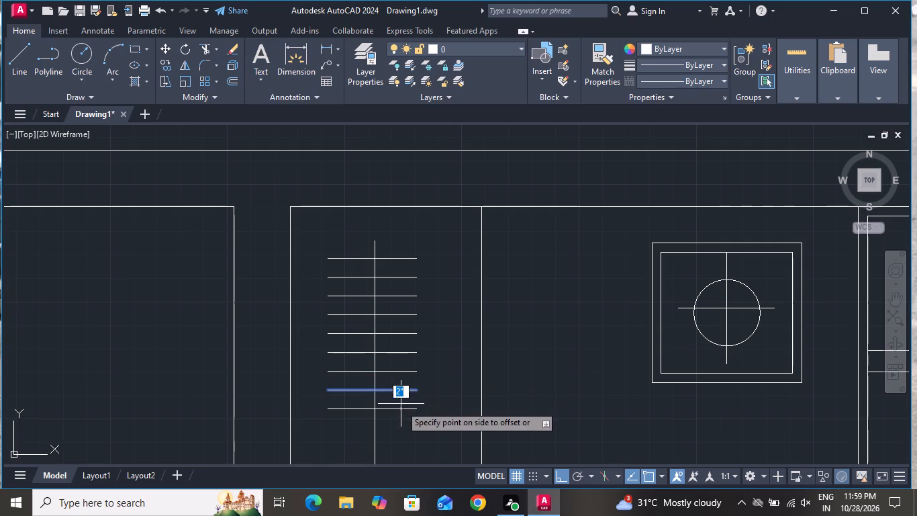
left_click(401, 405)
Extend the row of wardrobe hanger lines downward with another four copies, each offset 2" from the last.
scroll(413, 314, "down", 2)
scroll(406, 353, "up", 4)
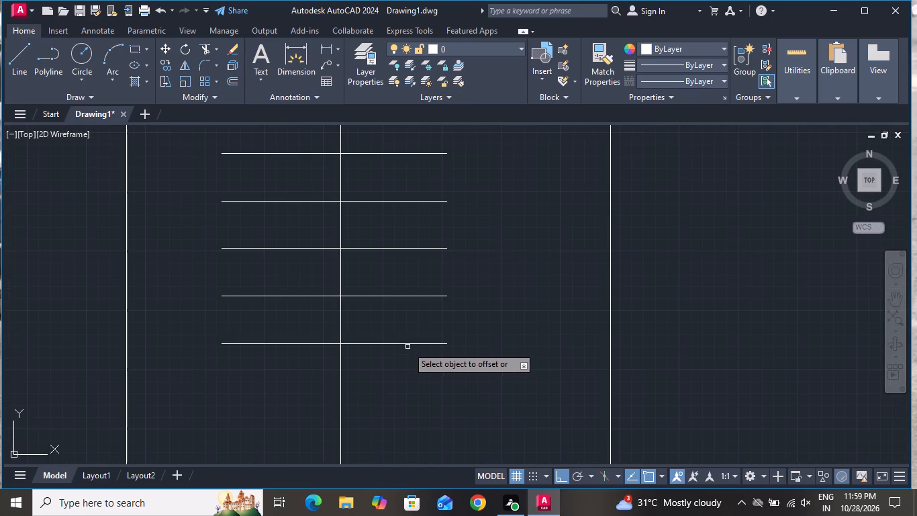
left_click(407, 345)
left_click(408, 368)
left_click(403, 390)
left_click(400, 407)
scroll(436, 296, "down", 3)
scroll(434, 353, "up", 2)
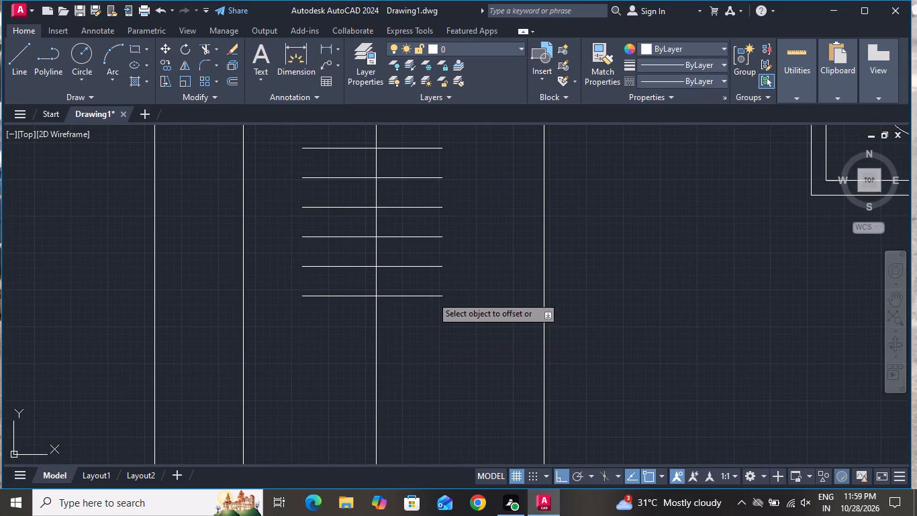
left_click(432, 296)
left_click(426, 341)
left_click(428, 327)
left_click(422, 357)
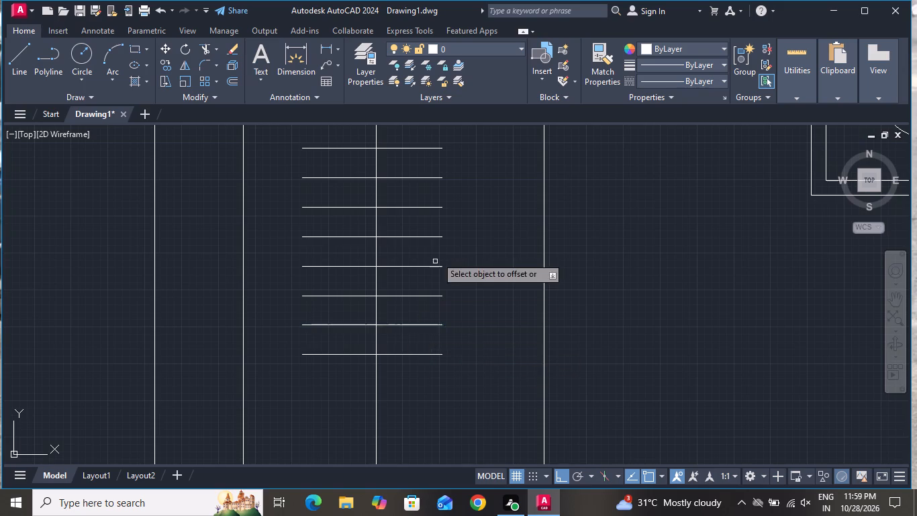
Offset the lowest hanger line downward three more times at 2" spacing.
scroll(438, 237, "down", 1)
scroll(427, 312, "up", 1)
left_click(427, 312)
left_click(423, 340)
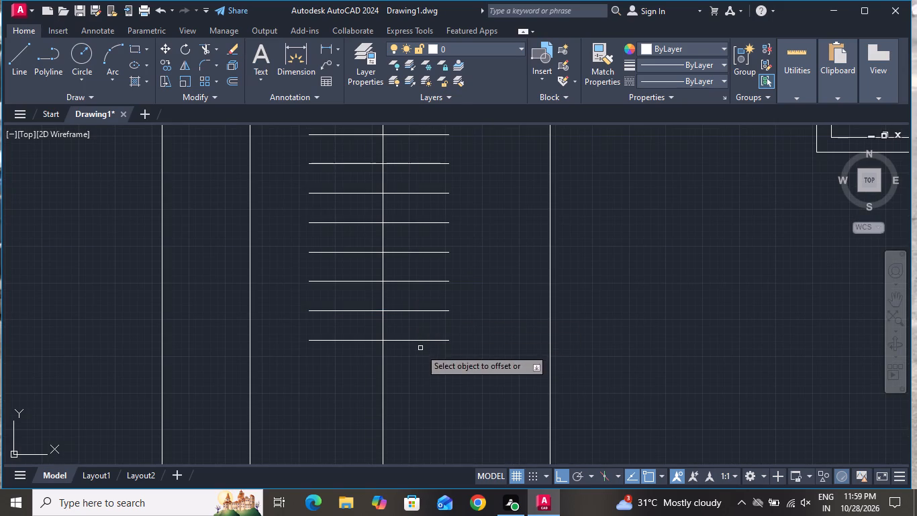
left_click(426, 341)
left_click(420, 368)
left_click(418, 367)
left_click(414, 395)
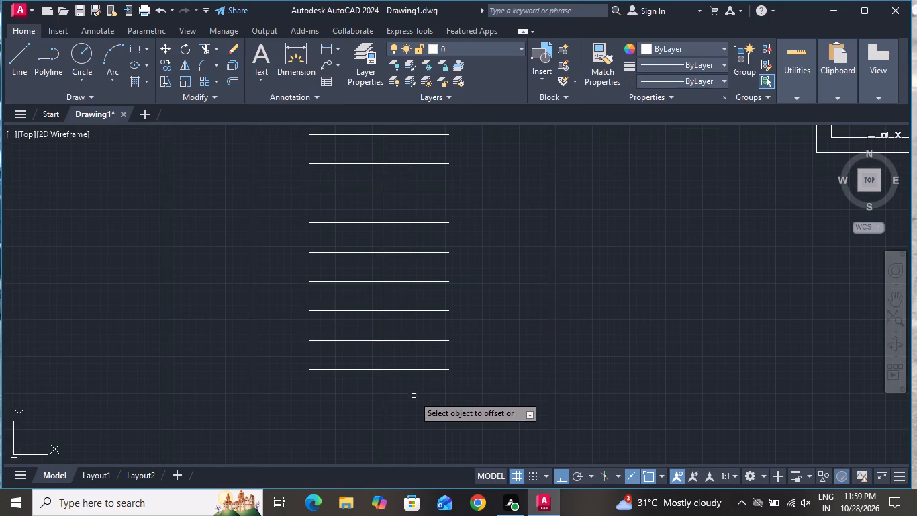
left_click(418, 367)
scroll(422, 374, "up", 1)
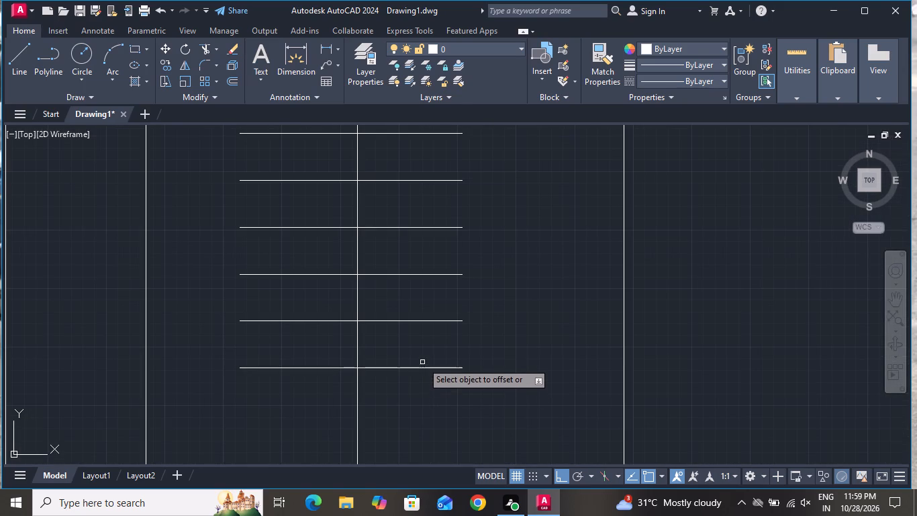
left_click(420, 367)
left_click(423, 388)
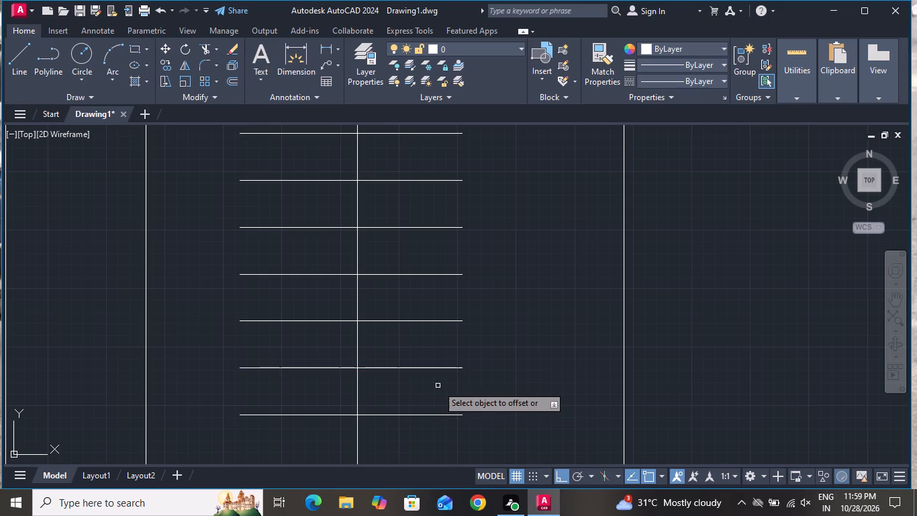
Add two further hanger lines at the lower end of the row, each offset 2" down.
scroll(418, 269, "down", 4)
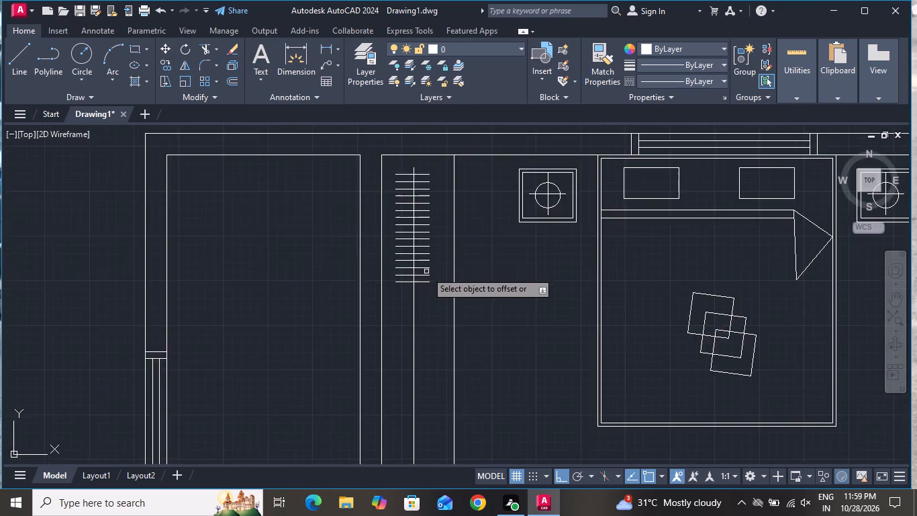
scroll(426, 271, "down", 1)
scroll(419, 297, "up", 2)
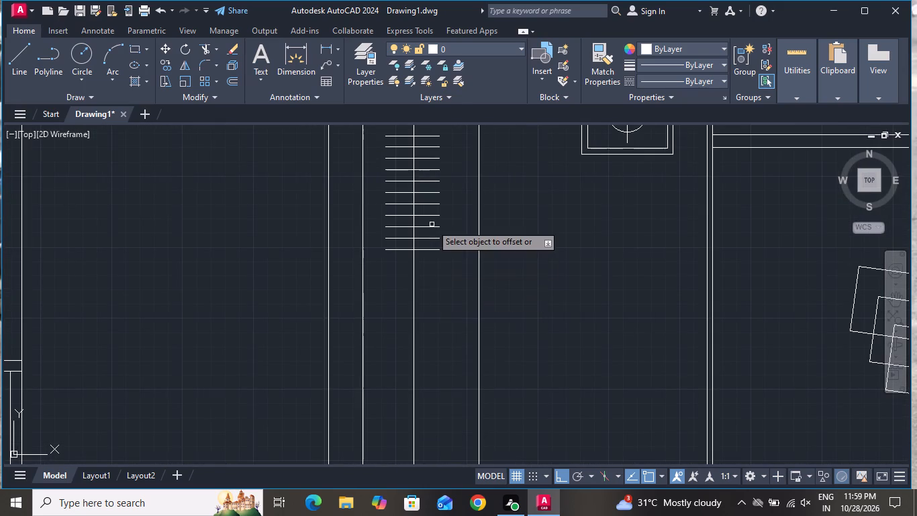
scroll(432, 224, "up", 3)
left_click(422, 331)
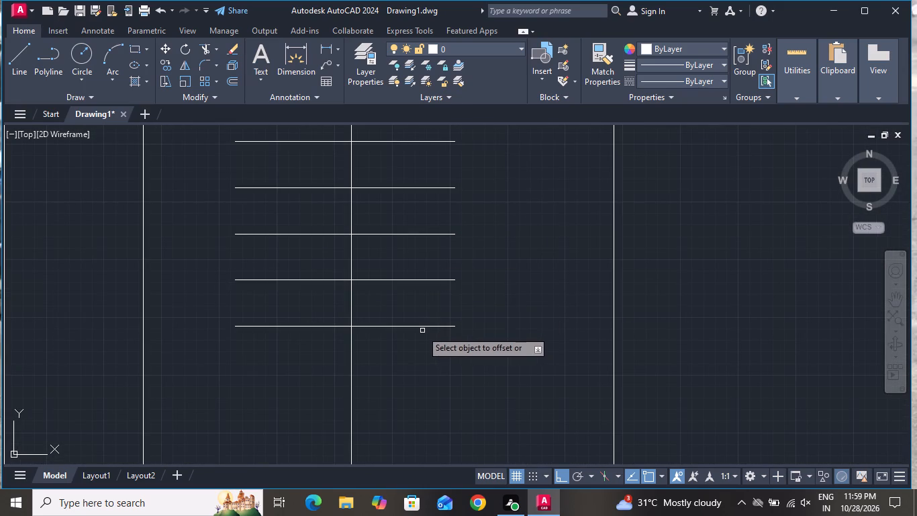
scroll(422, 343, "up", 2)
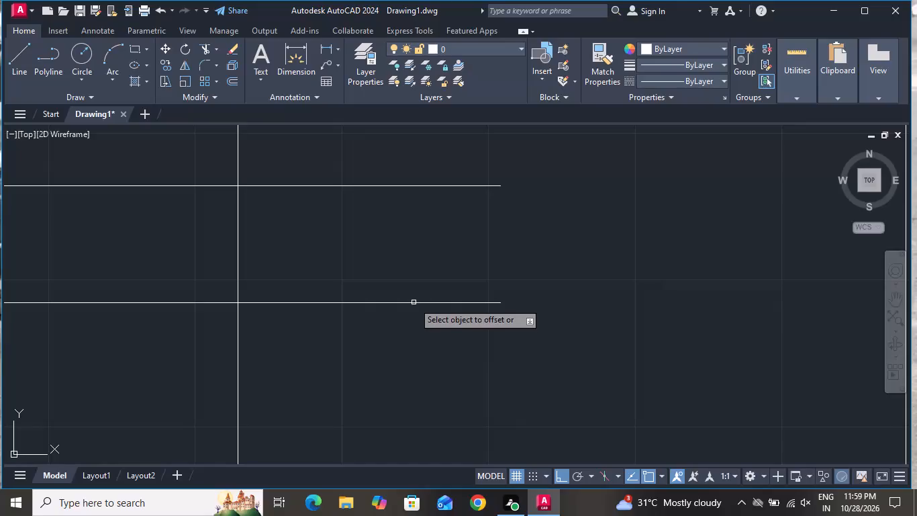
left_click(414, 302)
left_click(414, 368)
scroll(434, 236, "down", 2)
scroll(385, 318, "up", 1)
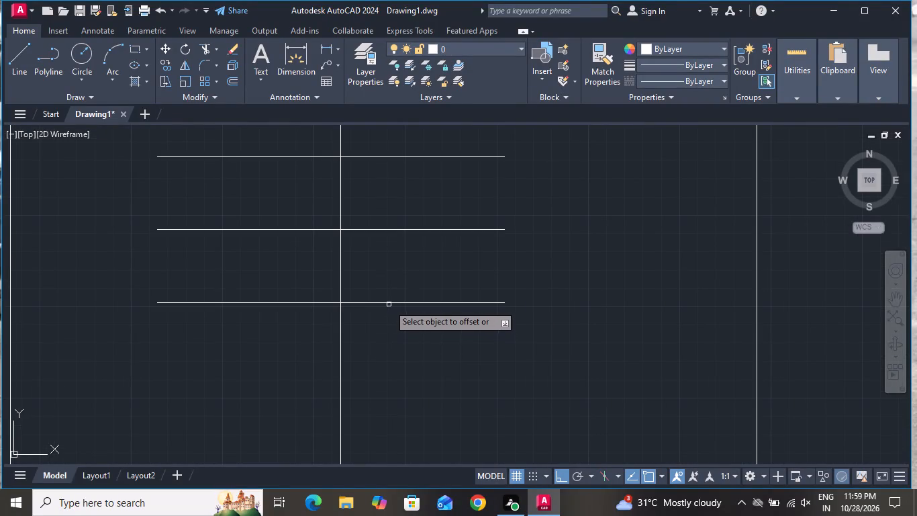
left_click(389, 304)
left_click(389, 376)
Continue the hanger lines down the wardrobe's vertical line with three more 2" offsets.
left_click(389, 376)
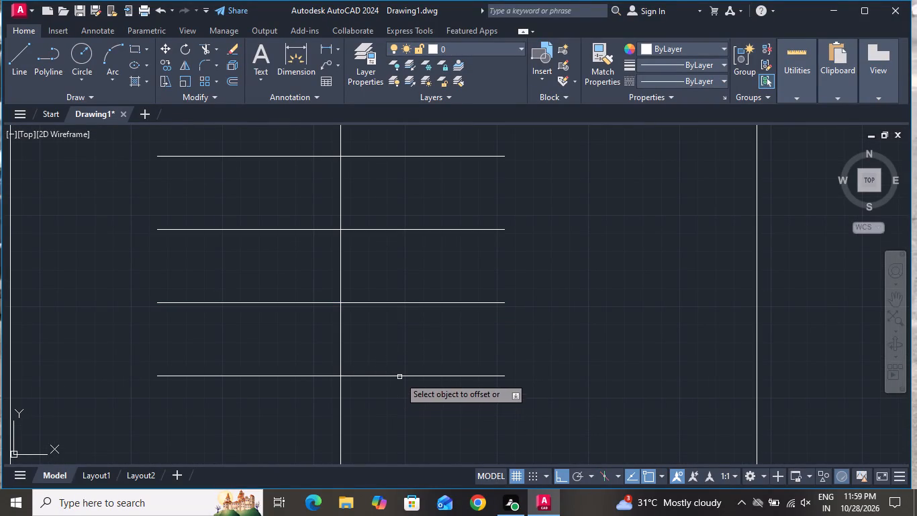
left_click(399, 377)
left_click(418, 341)
left_click(409, 374)
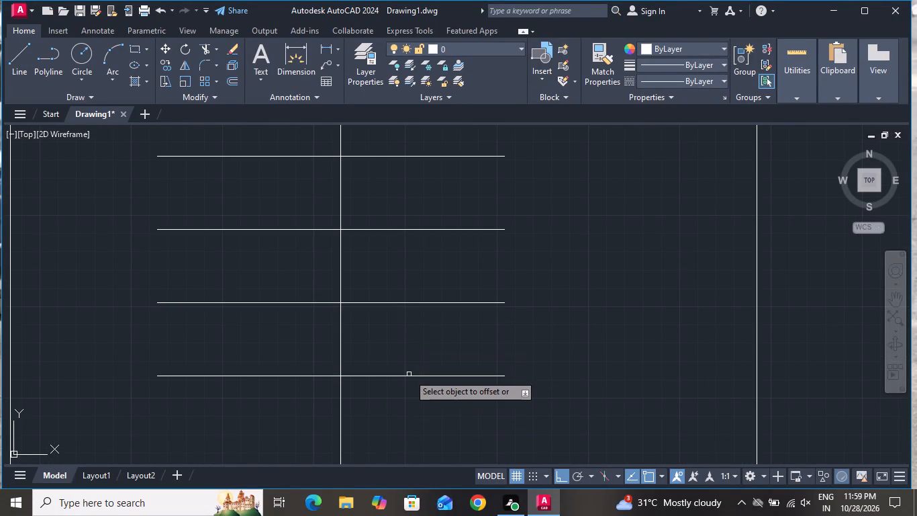
left_click(406, 378)
left_click(405, 411)
scroll(444, 289, "down", 2)
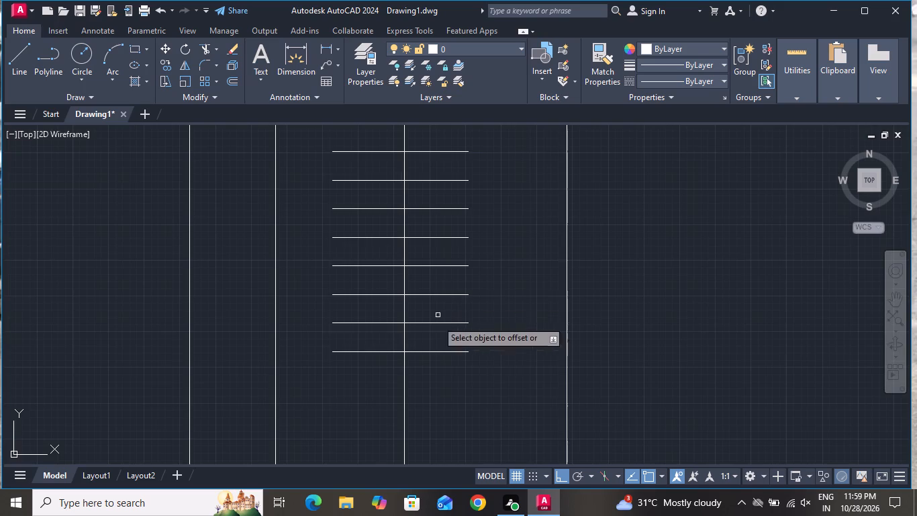
scroll(428, 363, "up", 2)
left_click(430, 339)
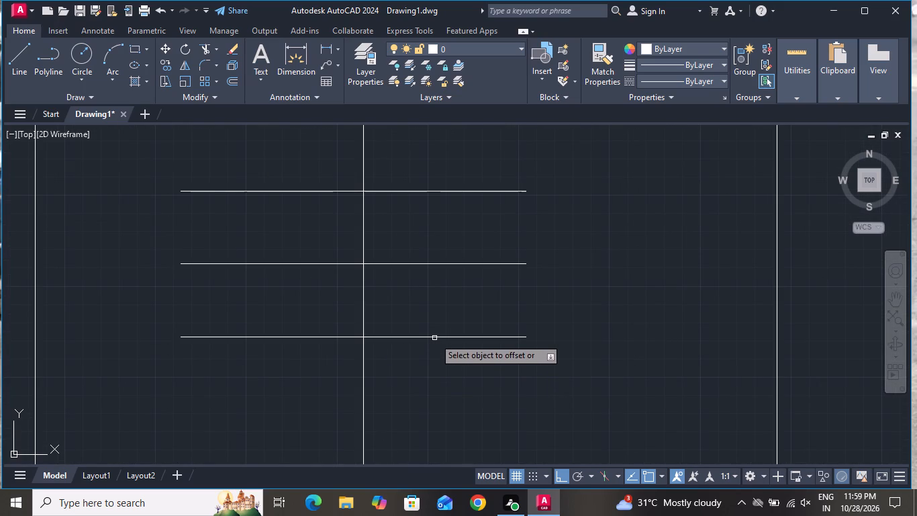
left_click(434, 338)
left_click(436, 370)
left_click(428, 409)
left_click(430, 439)
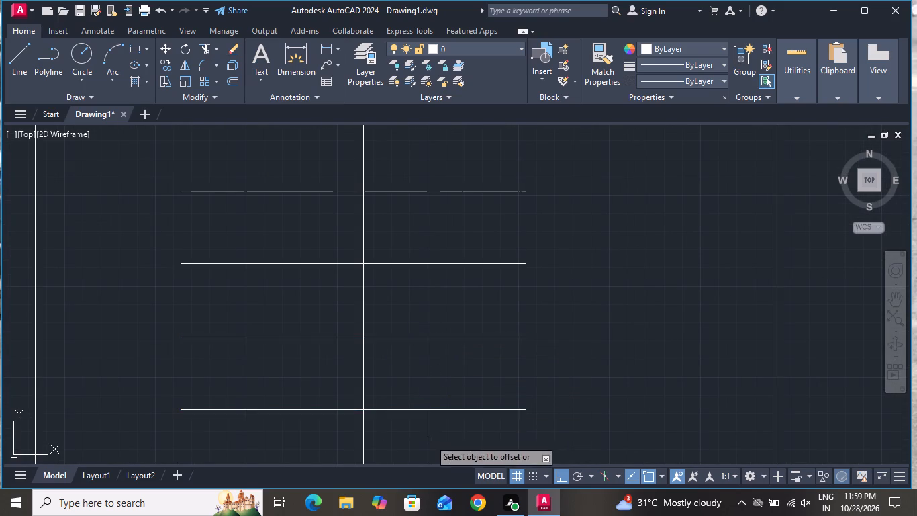
Offset the lowest wardrobe hanger line downward four times in succession, each copy 2" below the last.
scroll(455, 261, "down", 2)
scroll(449, 368, "up", 2)
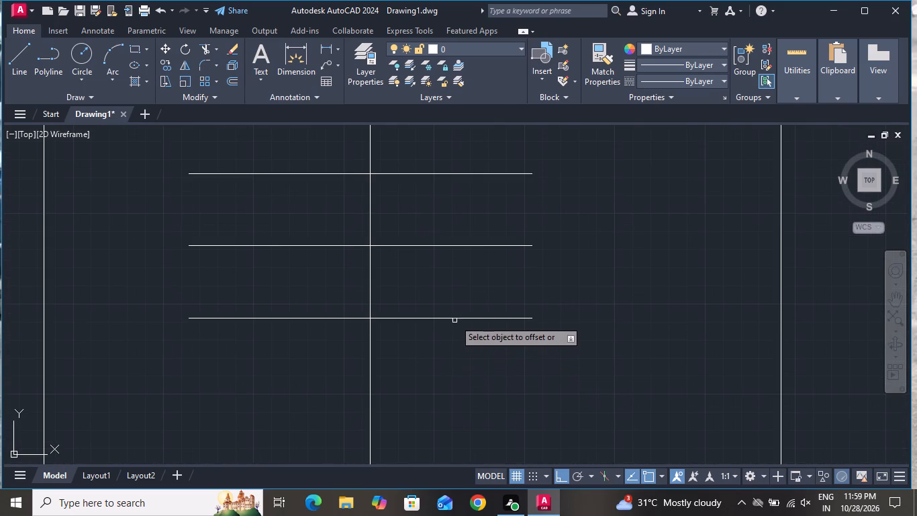
left_click(456, 319)
left_click(456, 351)
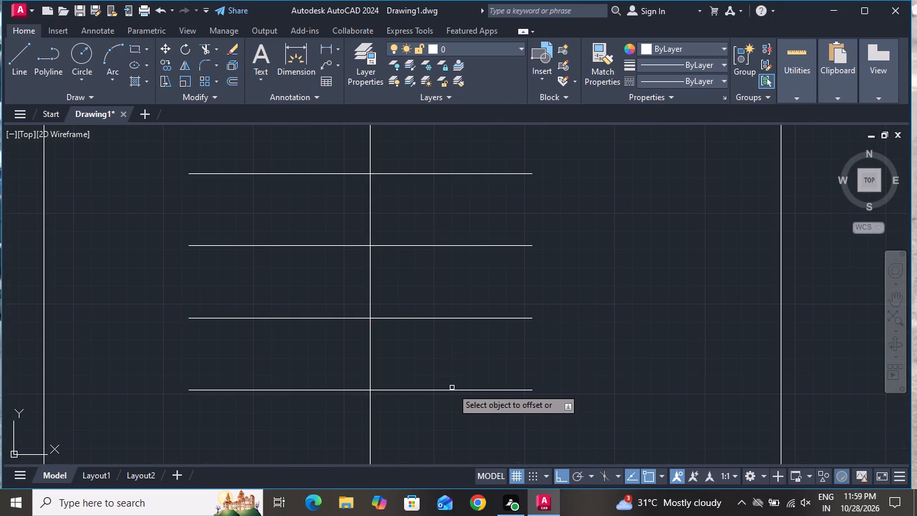
left_click(451, 392)
left_click(454, 409)
scroll(470, 288, "down", 3)
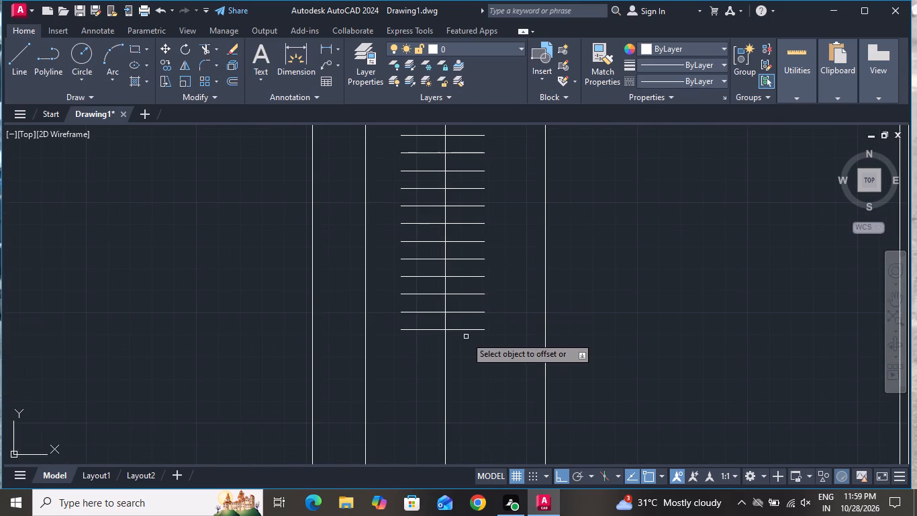
scroll(467, 340, "up", 2)
left_click(470, 316)
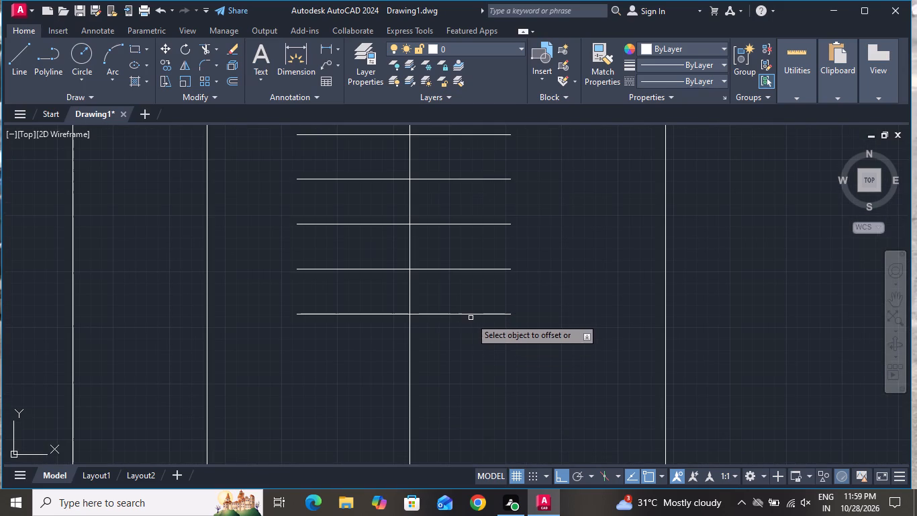
left_click(473, 314)
left_click(472, 352)
left_click(465, 360)
left_click(461, 384)
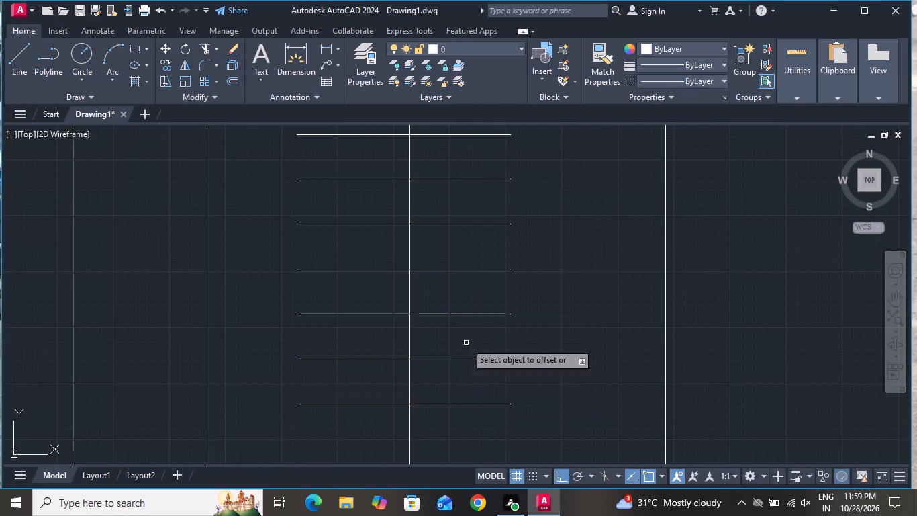
Continue the row of hanger lines down the wardrobe with four more copies at 2" offsets.
scroll(472, 299, "down", 2)
scroll(460, 345, "up", 2)
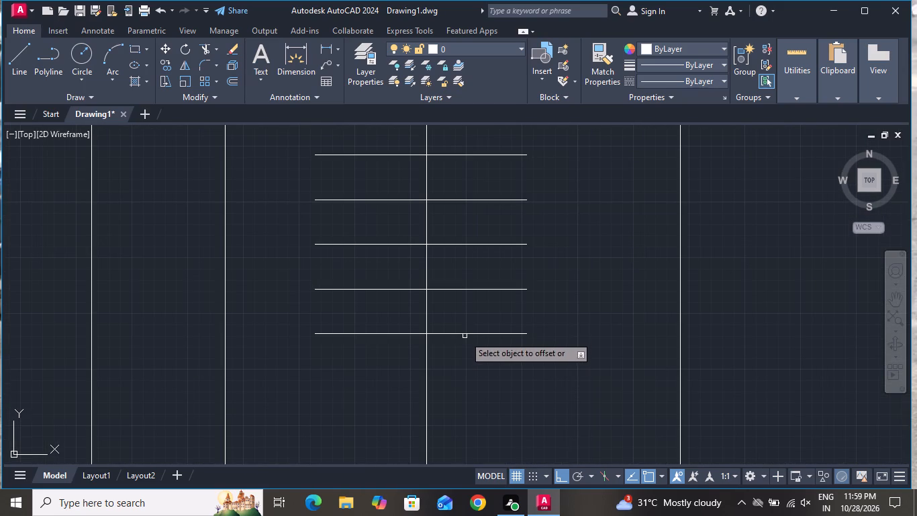
left_click(465, 336)
left_click(466, 361)
left_click(460, 378)
left_click(457, 397)
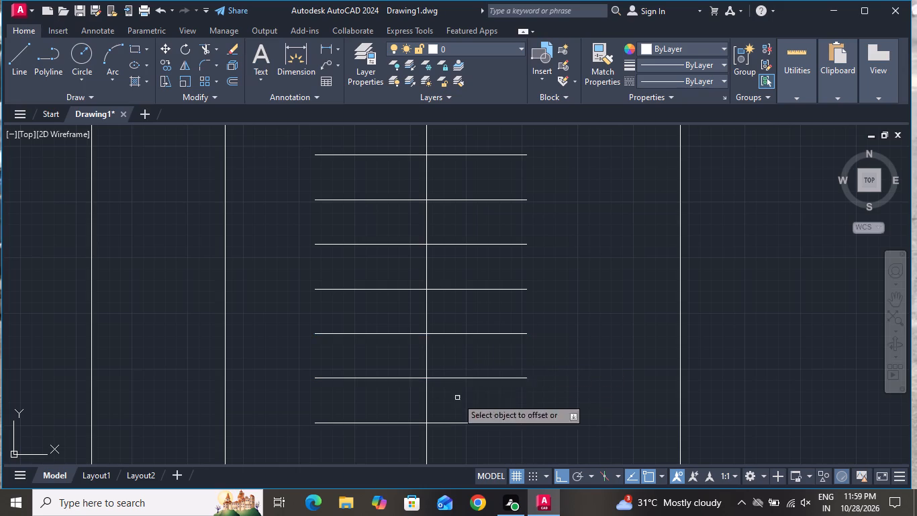
scroll(477, 282, "down", 2)
scroll(472, 341, "up", 2)
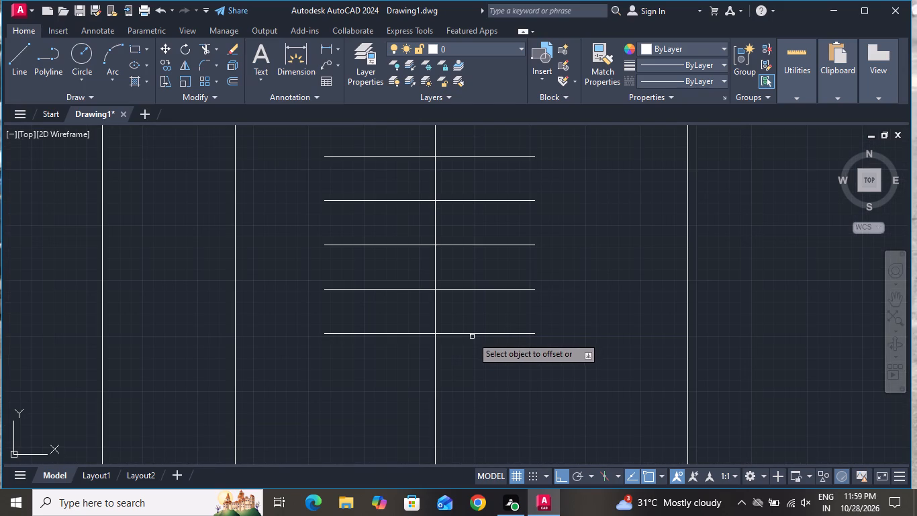
left_click(472, 337)
left_click(477, 333)
left_click(477, 365)
left_click(473, 378)
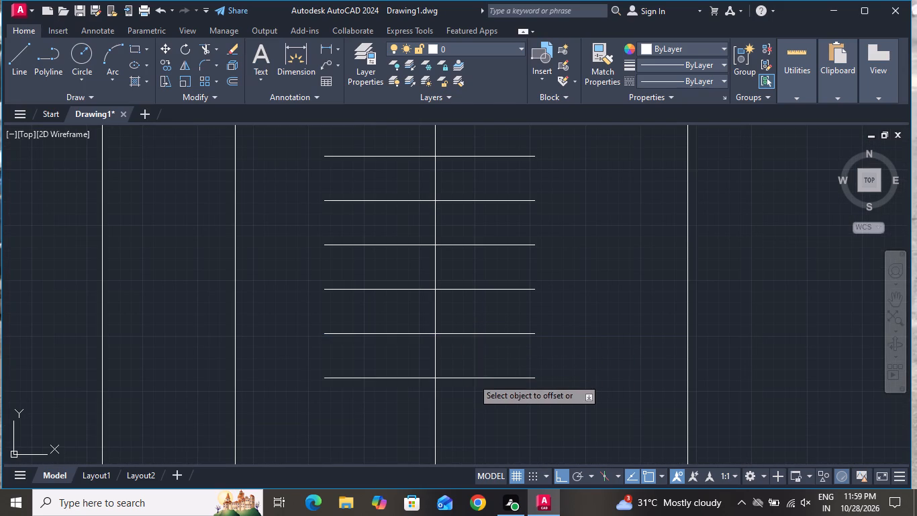
left_click(468, 391)
Add two more hanger lines below the lowest one, each offset 2" down.
scroll(475, 320, "down", 2)
scroll(469, 366, "up", 2)
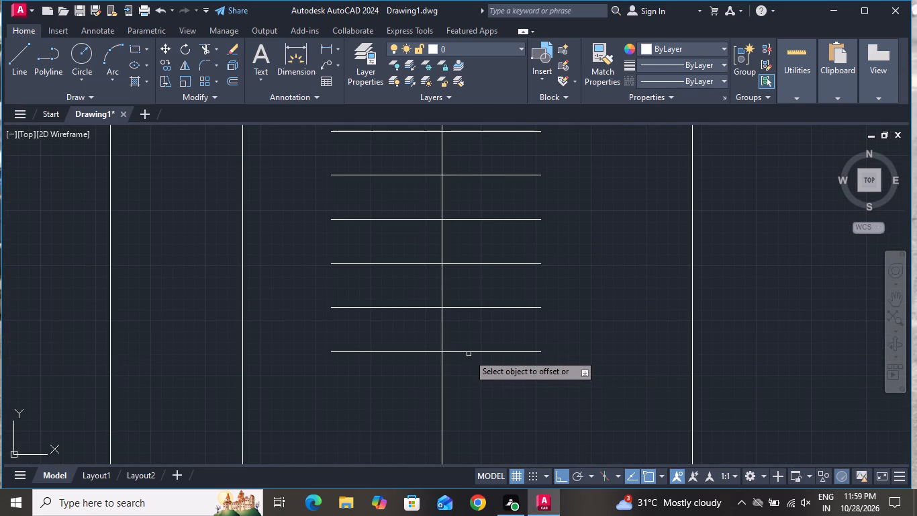
left_click(468, 353)
left_click(461, 386)
scroll(487, 314, "down", 2)
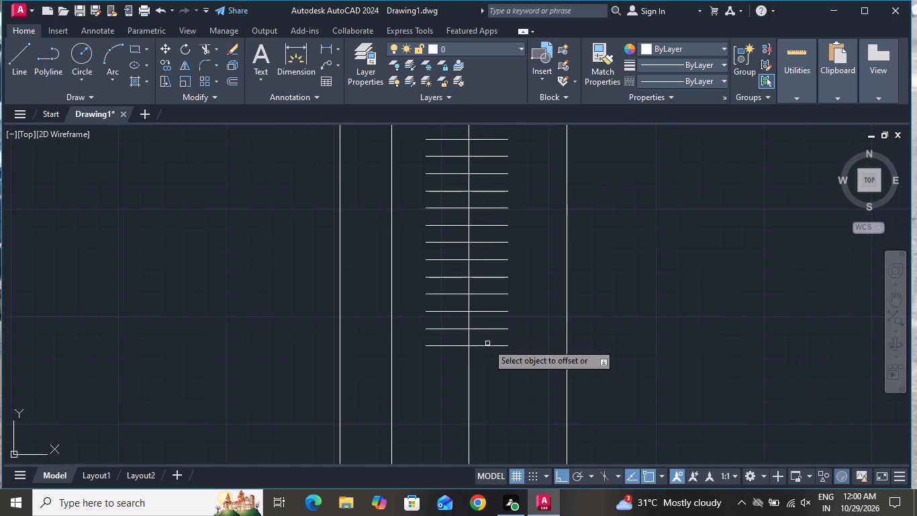
scroll(486, 346, "up", 1)
left_click(487, 348)
left_click(481, 379)
scroll(496, 284, "down", 2)
scroll(559, 244, "down", 1)
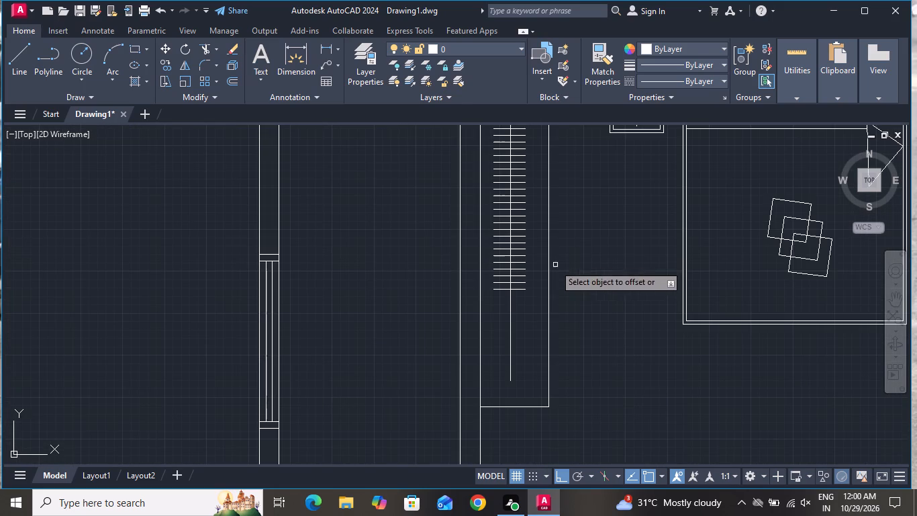
Extend the hanger row toward the lower end of the wardrobe's vertical line with four 2" offset copies.
scroll(531, 262, "down", 1)
scroll(531, 304, "up", 3)
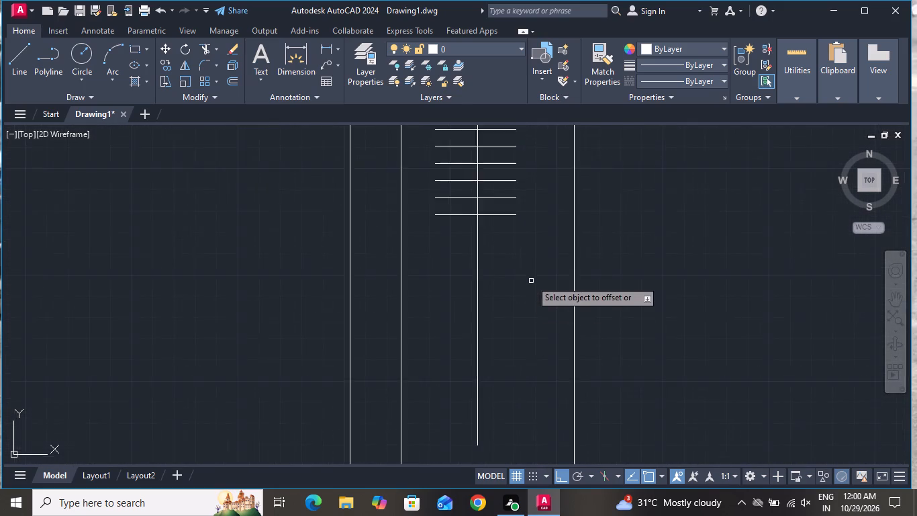
scroll(531, 279, "up", 1)
left_click(499, 177)
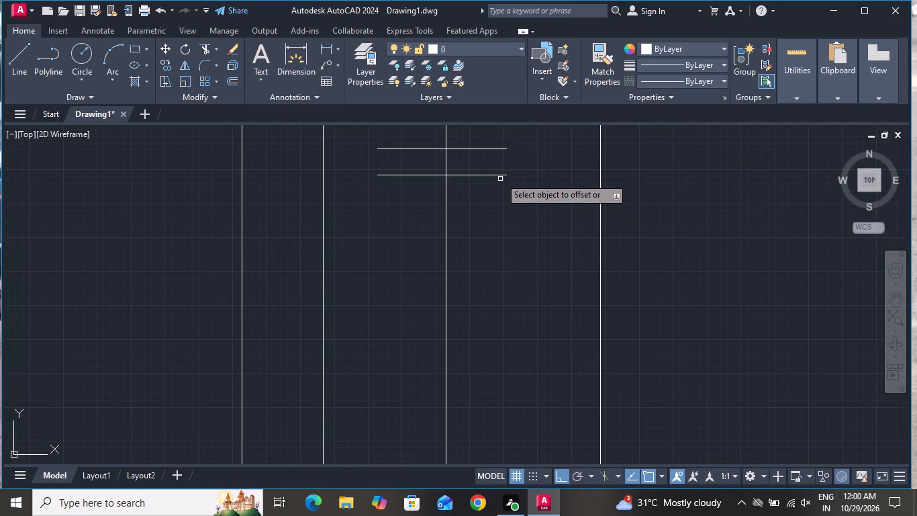
left_click(500, 174)
left_click(511, 302)
left_click(505, 203)
left_click(499, 290)
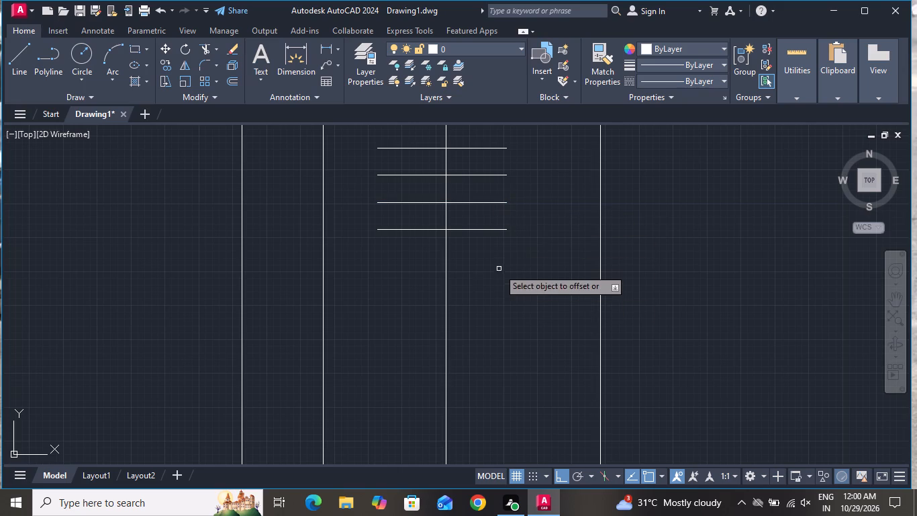
left_click(499, 231)
left_click(499, 322)
left_click(497, 259)
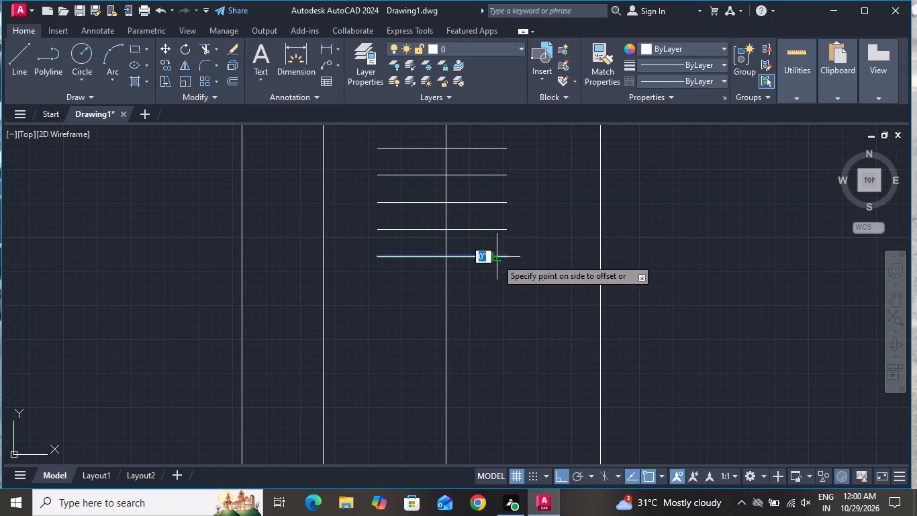
left_click(501, 303)
Offset the lowest hanger line downward another four times at 2" spacing.
left_click(499, 284)
left_click(503, 335)
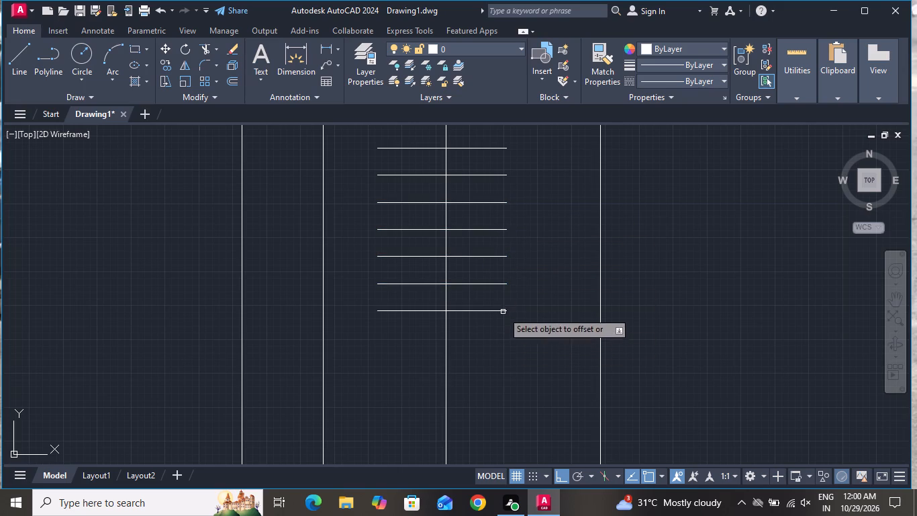
left_click(503, 310)
left_click(505, 339)
left_click(502, 339)
left_click(506, 372)
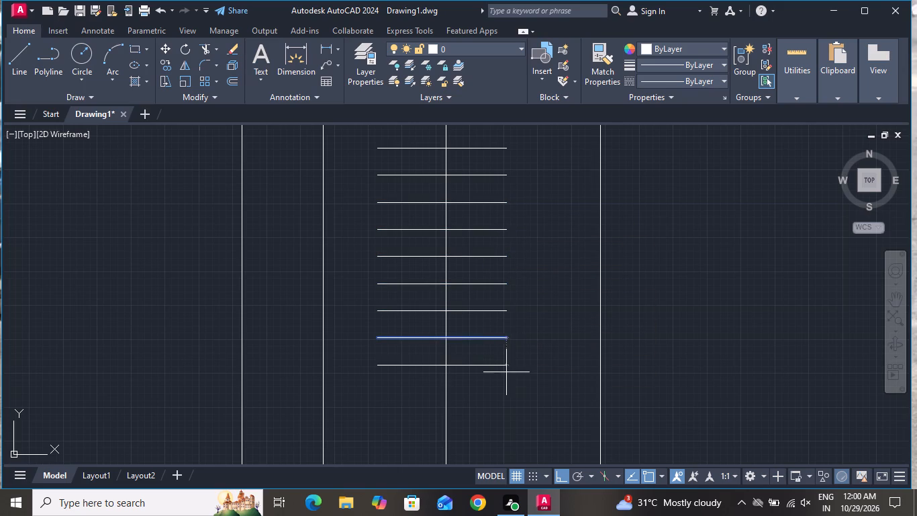
left_click(501, 364)
left_click(501, 388)
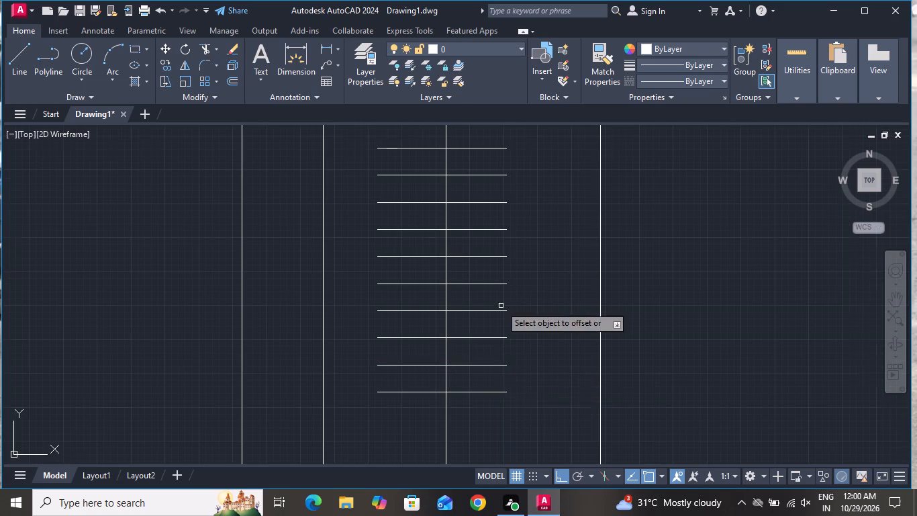
Continue the hanger row with three further copies, each offset 2" down from the lowest line.
scroll(501, 306, "down", 3)
scroll(485, 374, "up", 3)
left_click(525, 208)
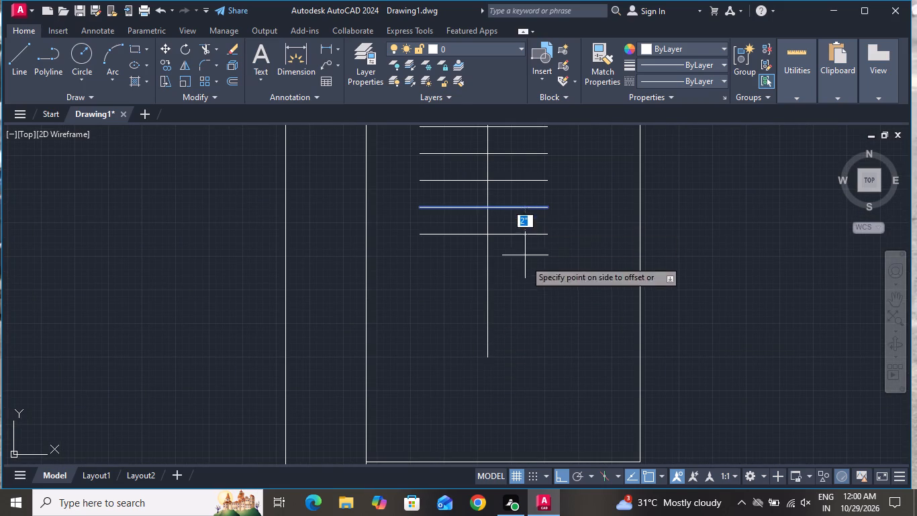
left_click(526, 277)
left_click(532, 232)
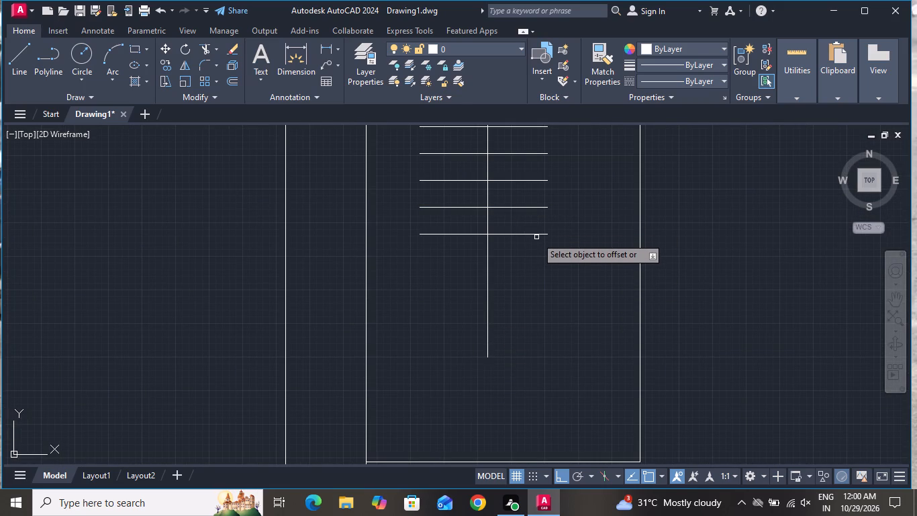
left_click(536, 234)
left_click(540, 288)
left_click(541, 263)
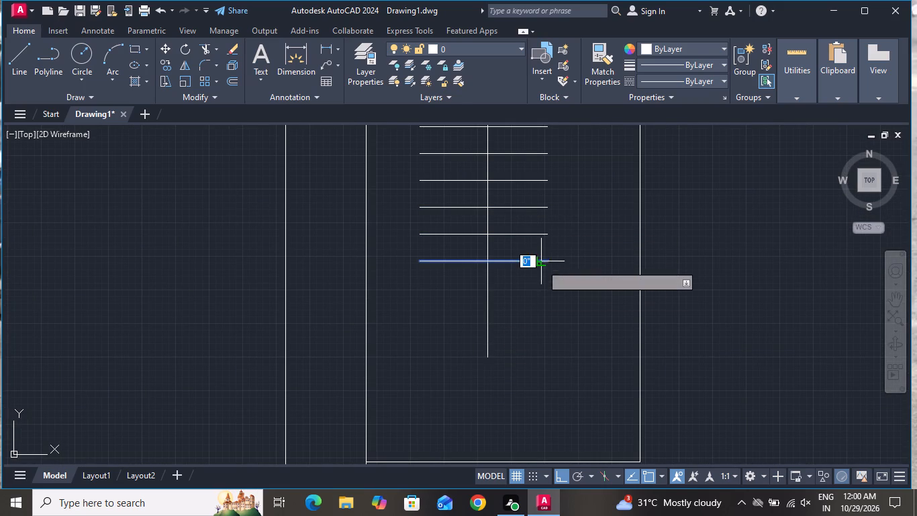
left_click(538, 309)
Add the last two hanger lines at 2" offsets near the vertical line's lower end and finish the Offset command.
left_click(536, 287)
left_click(538, 334)
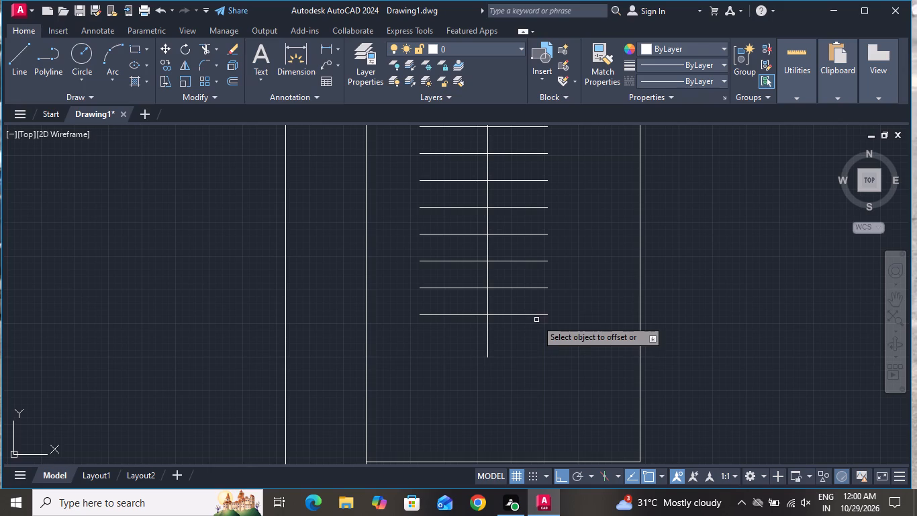
left_click(536, 311)
left_click(537, 313)
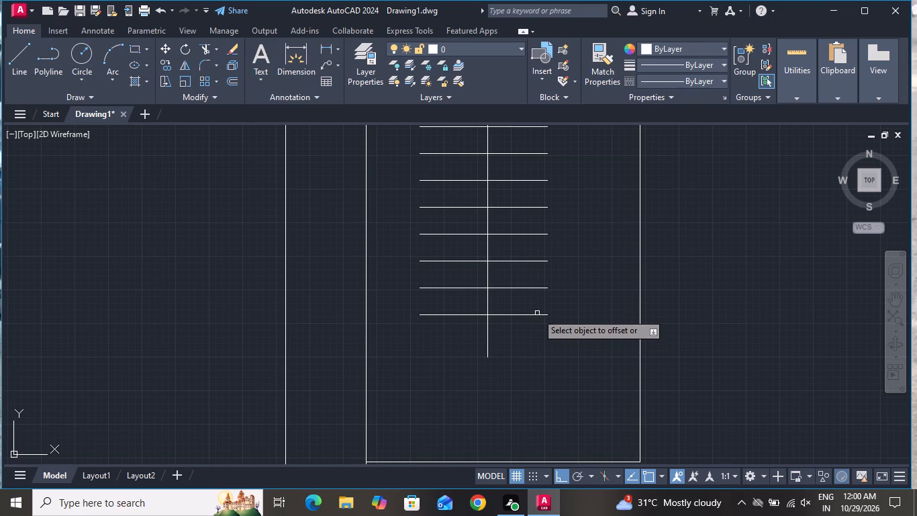
left_click(538, 344)
left_click(540, 315)
left_click(534, 359)
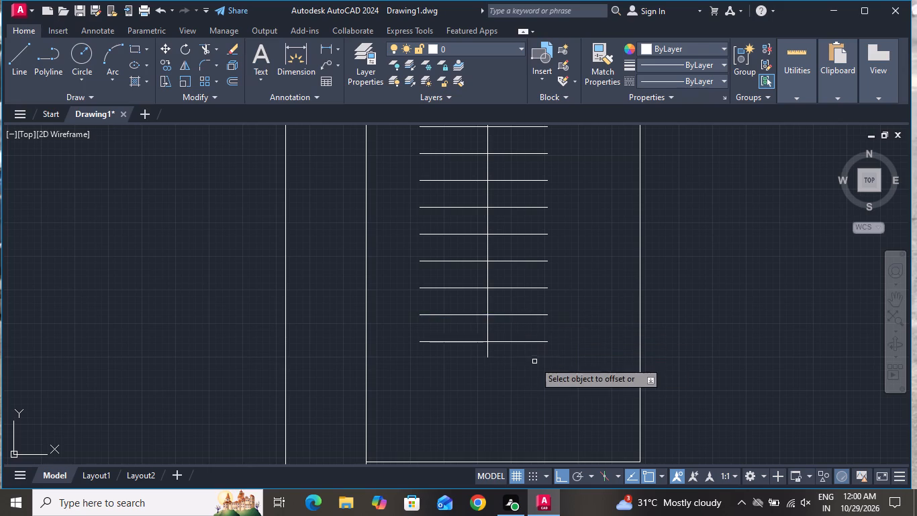
scroll(547, 372, "down", 4)
right_click(573, 353)
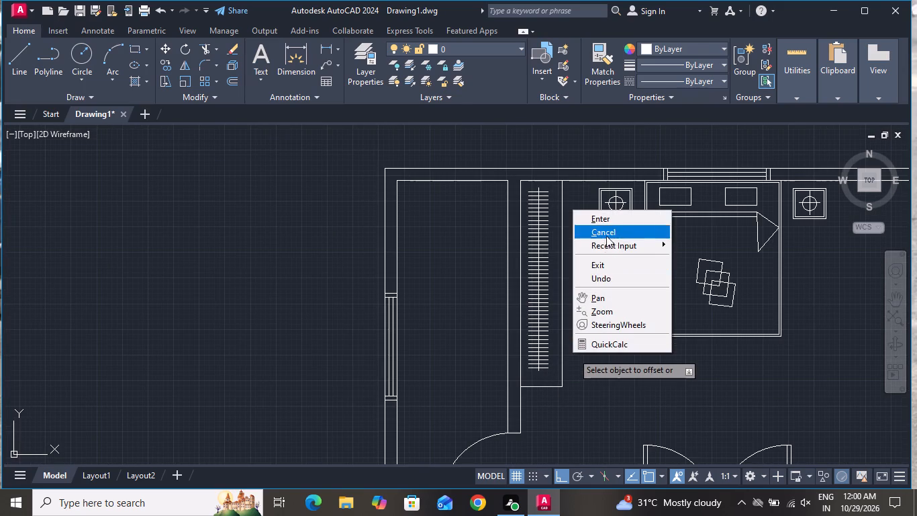
left_click(606, 235)
Draw a rectangle about 1'-6" by 2'-10" against the inner face of the upper bedroom's right wall, beside the window.
scroll(592, 256, "down", 3)
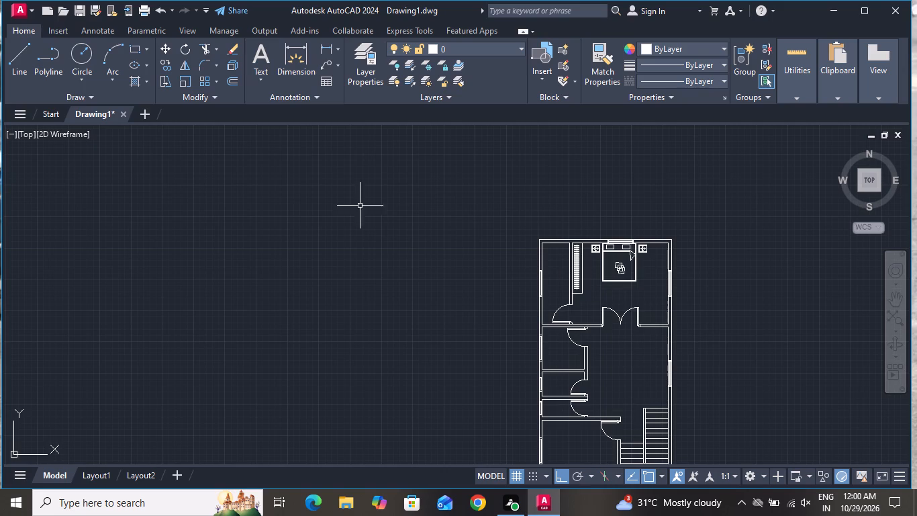
left_click(136, 46)
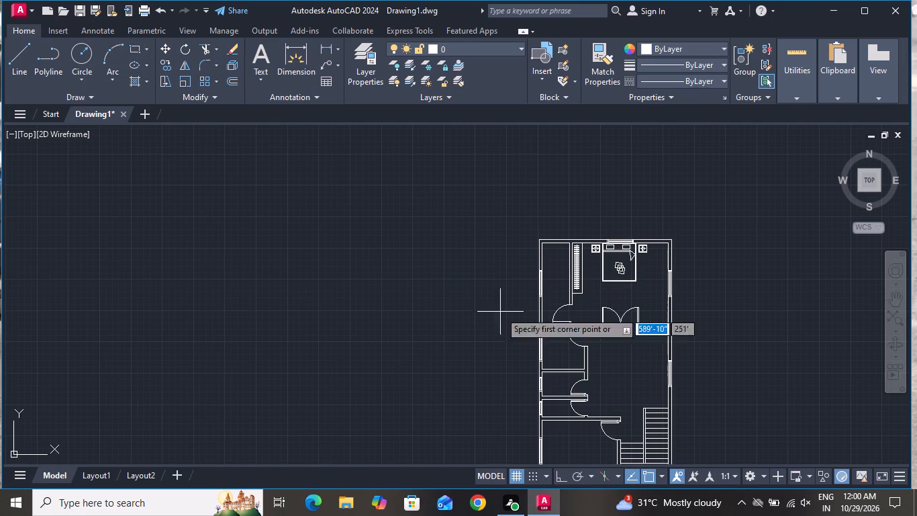
scroll(655, 258, "up", 2)
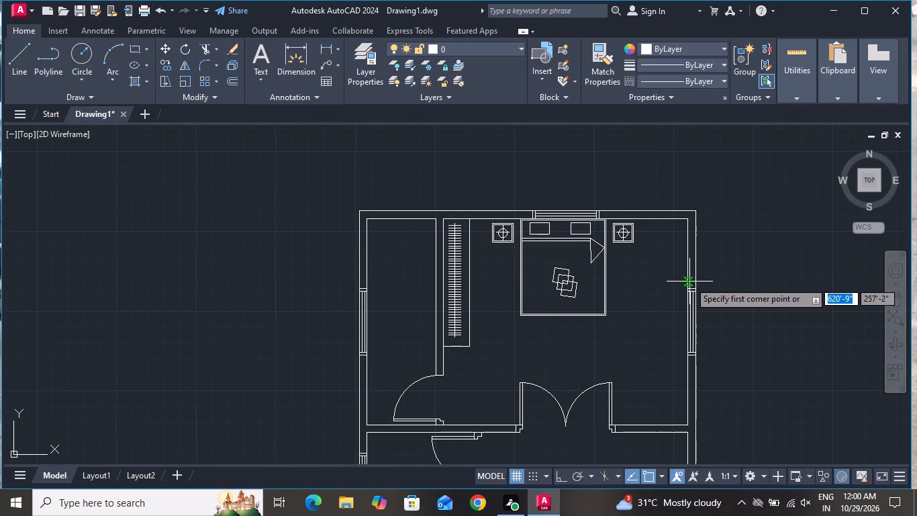
left_click(687, 277)
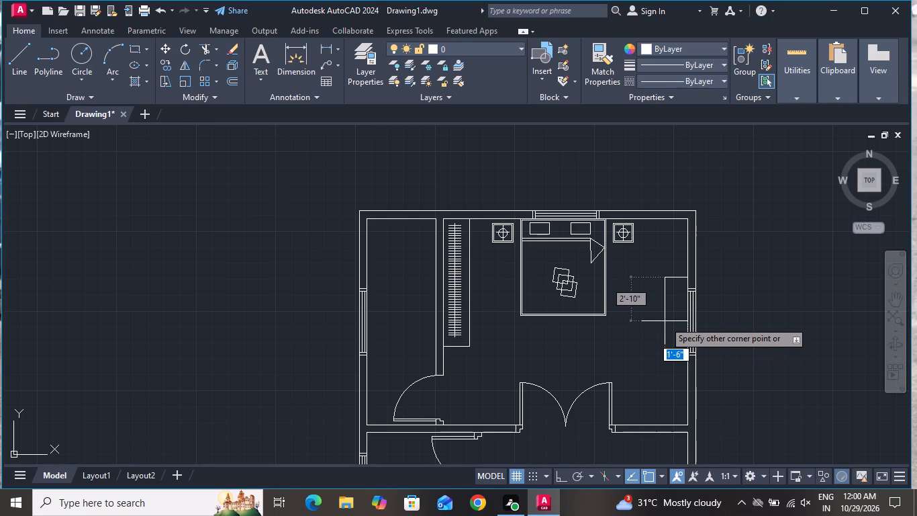
left_click(667, 320)
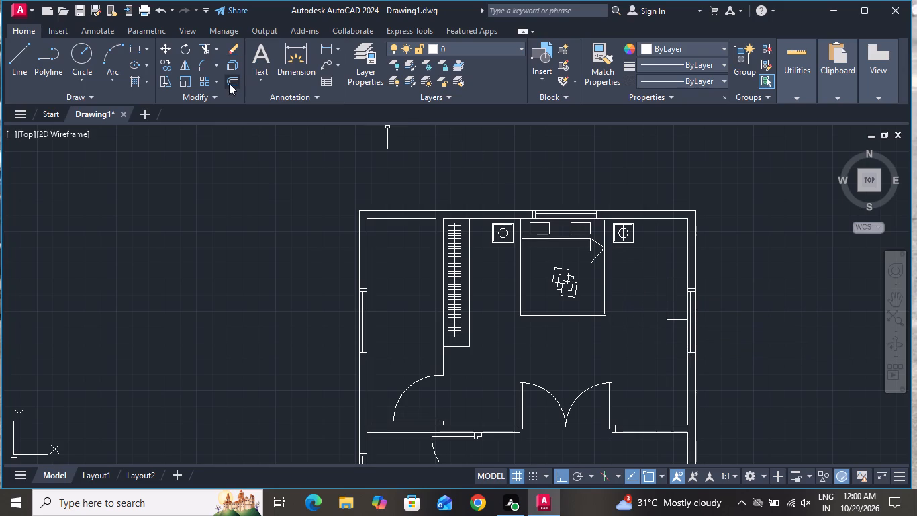
Hatch the rectangle against the bedroom's right wall with the ANSI32 pattern at scale 7.
left_click(135, 83)
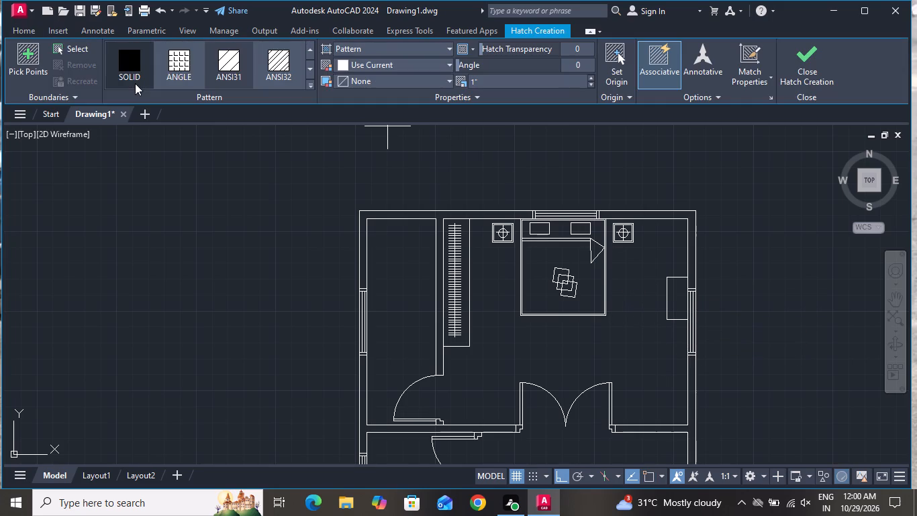
left_click(289, 64)
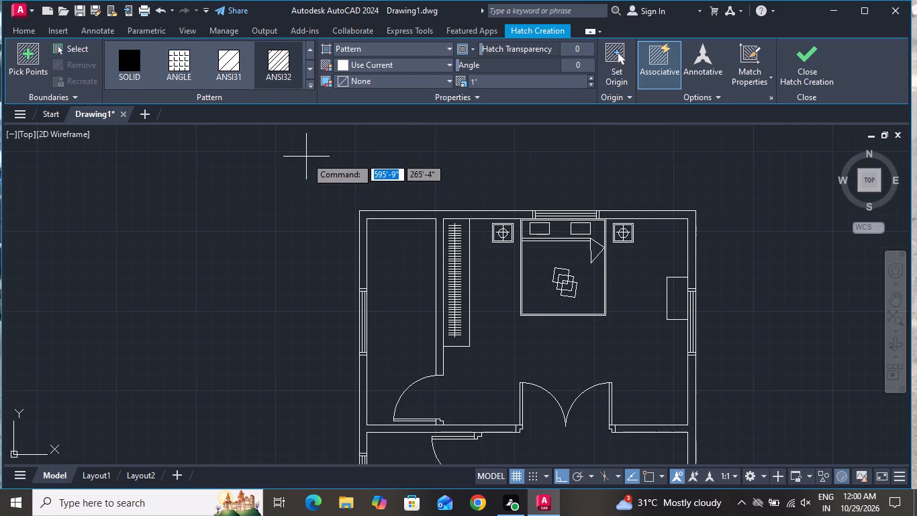
scroll(346, 235, "down", 1)
scroll(561, 288, "up", 3)
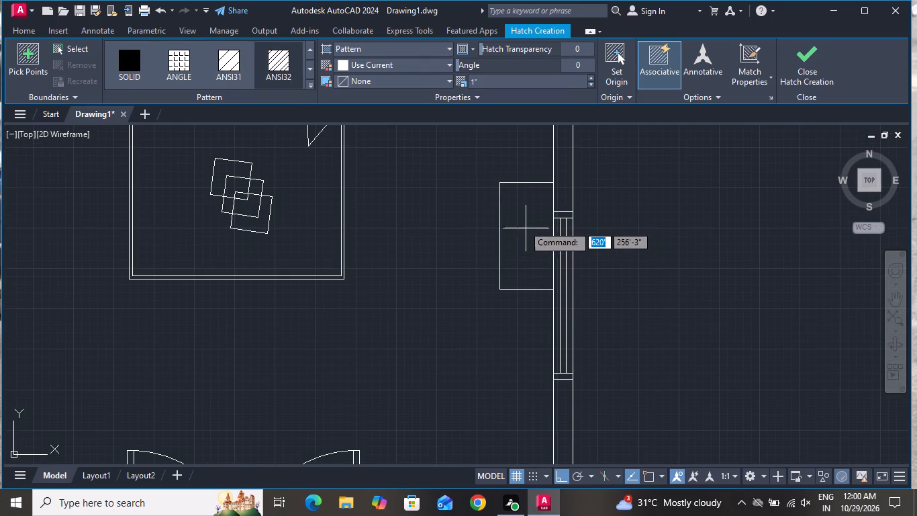
left_click(522, 217)
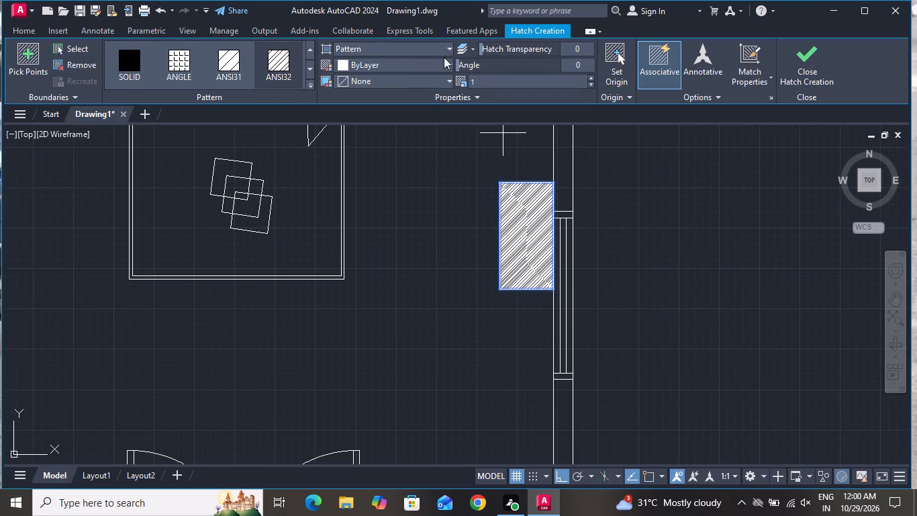
left_click(589, 77)
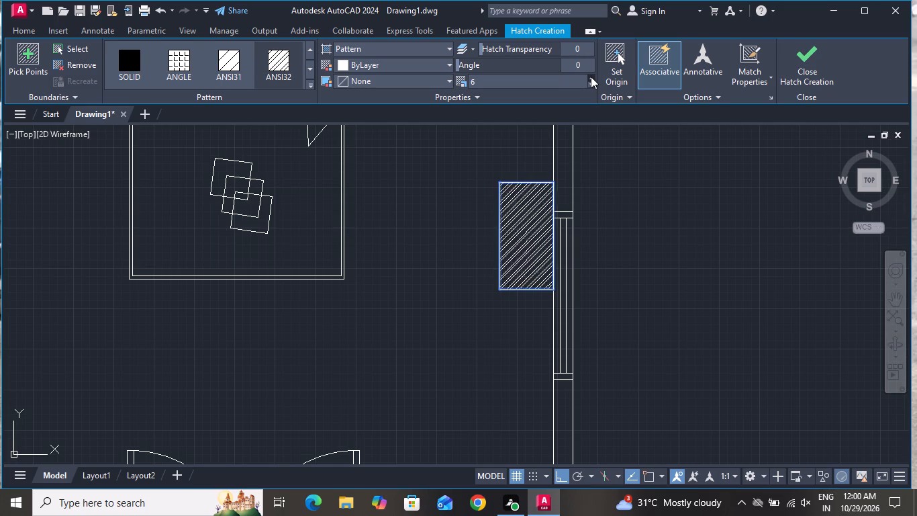
right_click(639, 220)
left_click(655, 245)
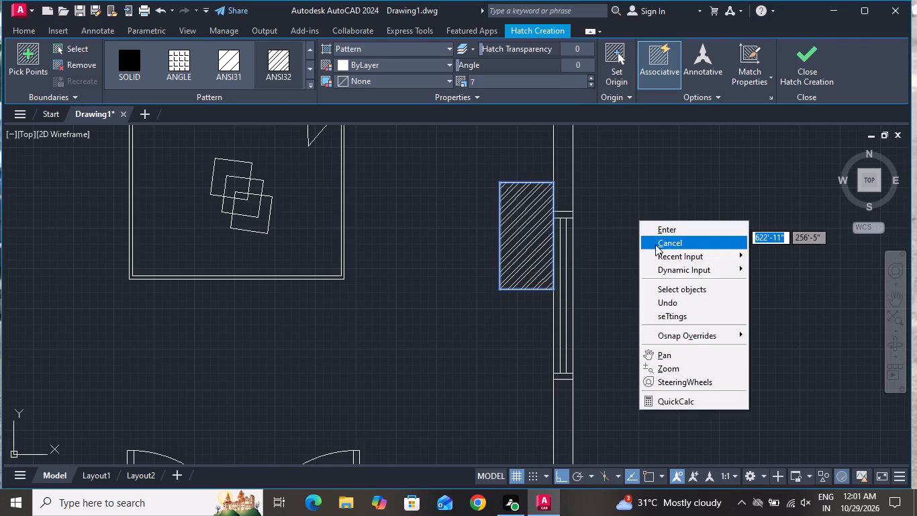
Draw a small chair-seat rectangle with 2" filleted corners between the bed and the hatched unit.
scroll(655, 245, "down", 1)
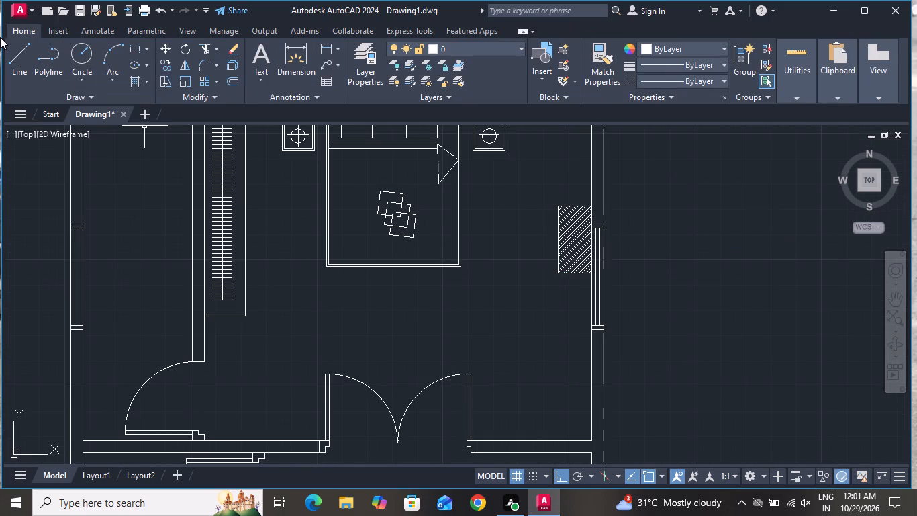
left_click(21, 62)
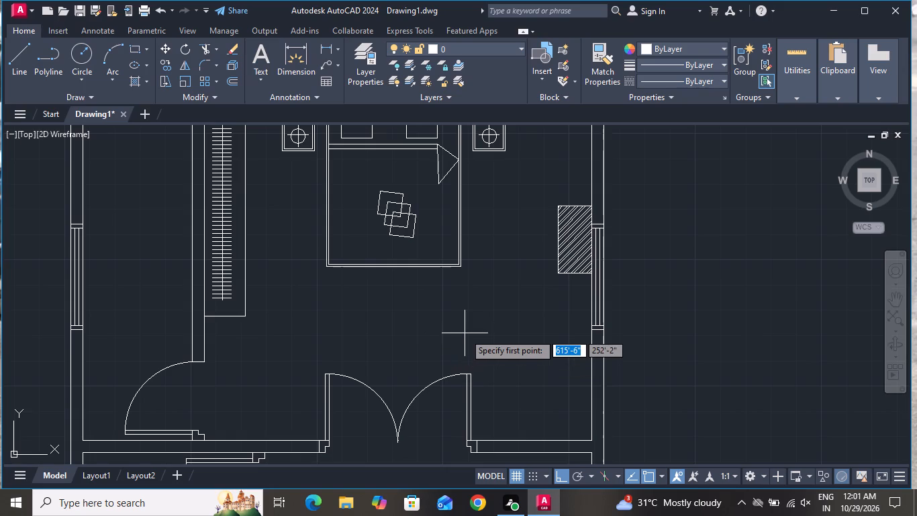
key("Escape")
key("r")
type("EC F")
key("space")
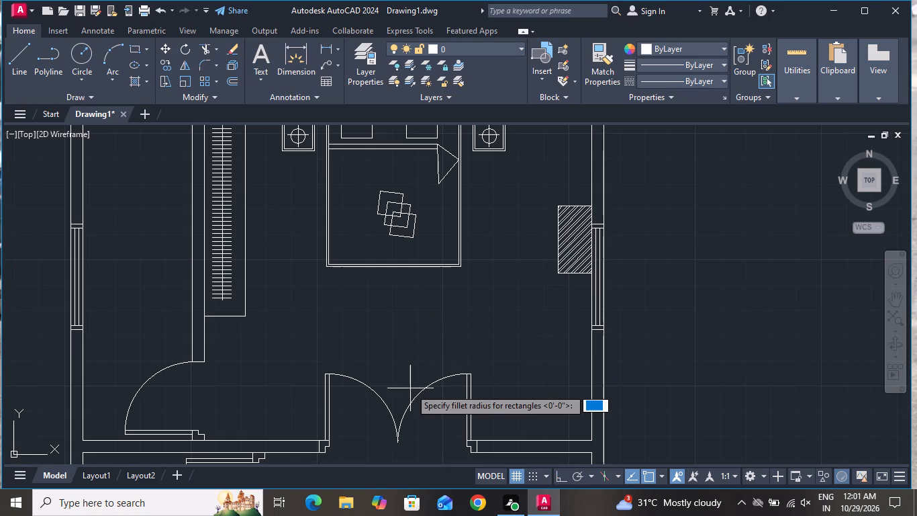
type("2")
key("space")
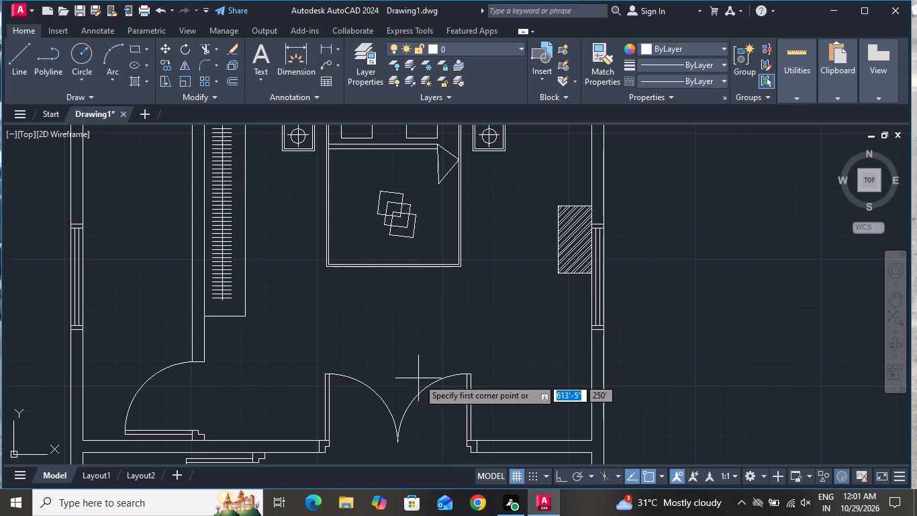
scroll(515, 233, "up", 1)
left_click(478, 253)
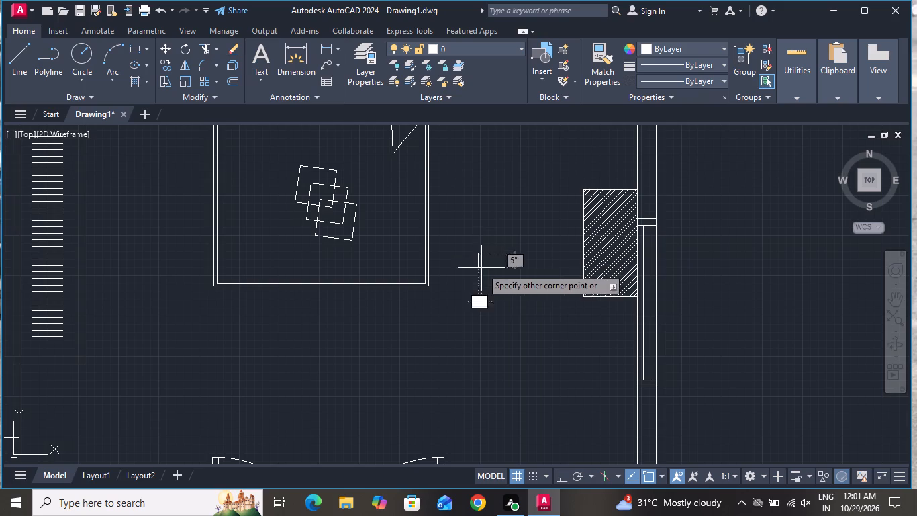
left_click(532, 294)
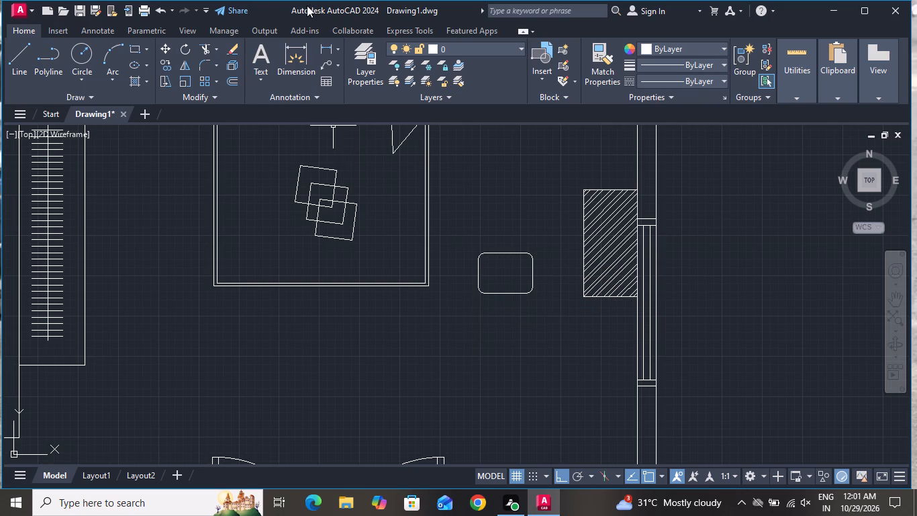
Draw a vertical backrest line across the rounded rectangle, joining the ends of its two left corner fillets.
left_click(16, 53)
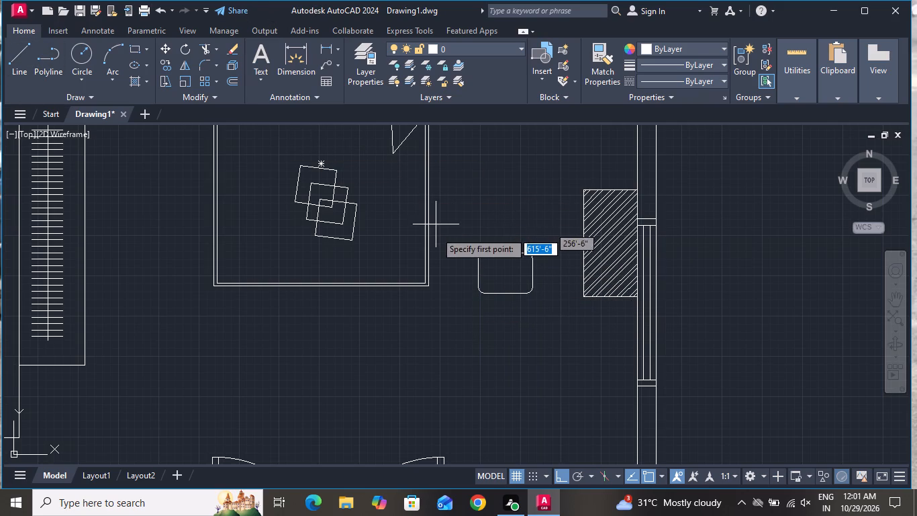
scroll(438, 247, "up", 2)
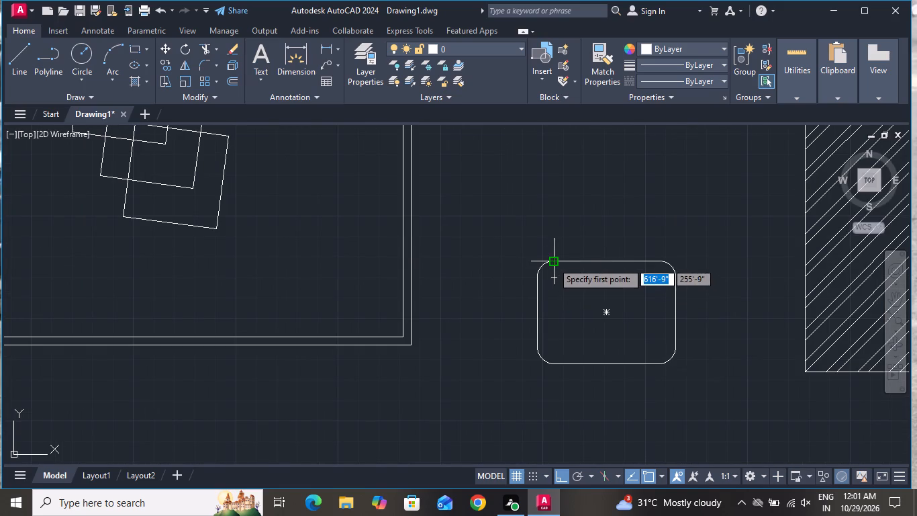
left_click(552, 261)
left_click(558, 365)
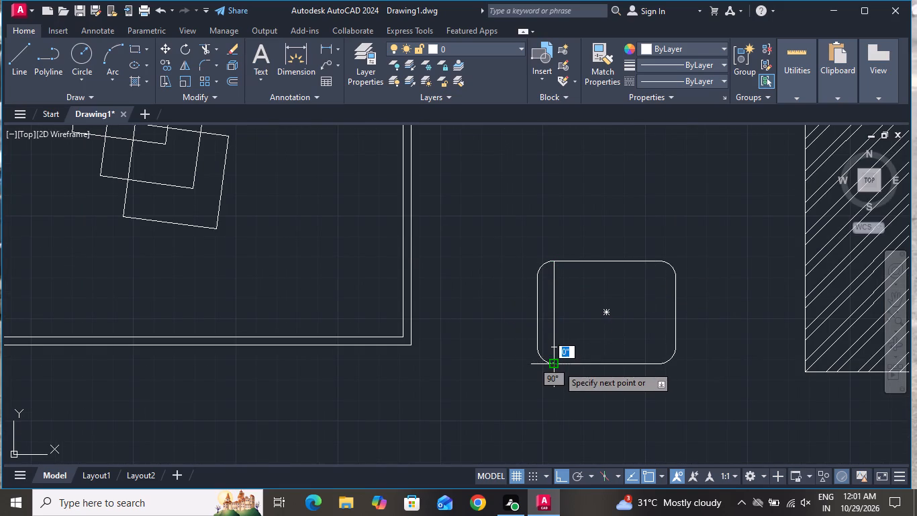
right_click(559, 361)
left_click(576, 238)
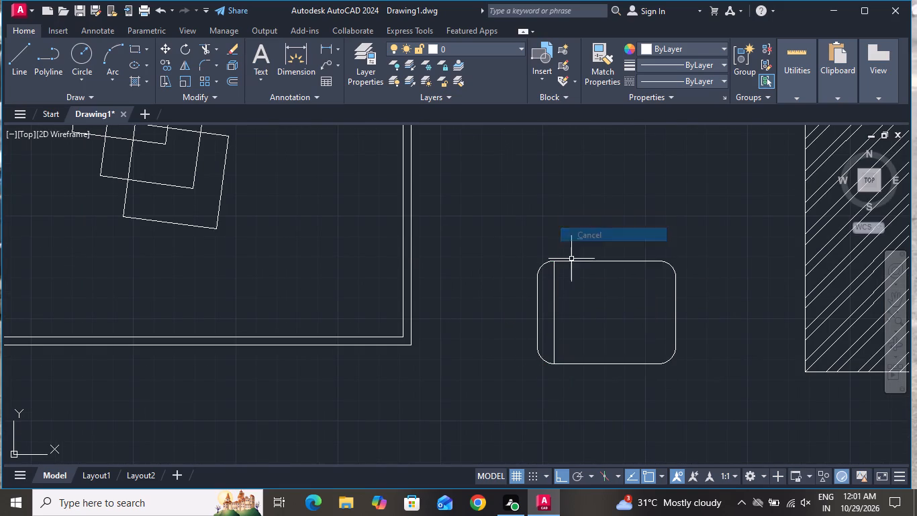
Move the chair's rounded rectangle and backrest line about 1'-2" right and 10" up, beside the hatched unit, with Ortho off.
scroll(561, 266, "down", 2)
left_click(616, 249)
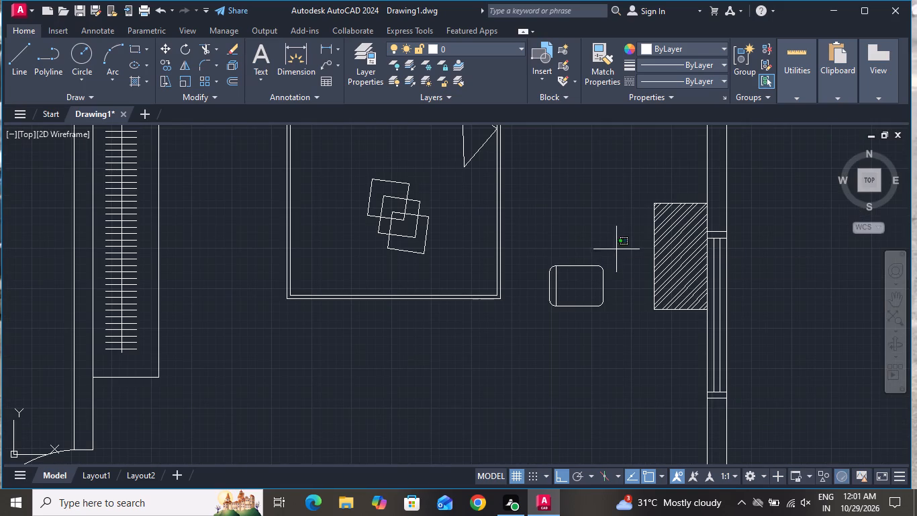
left_click(540, 322)
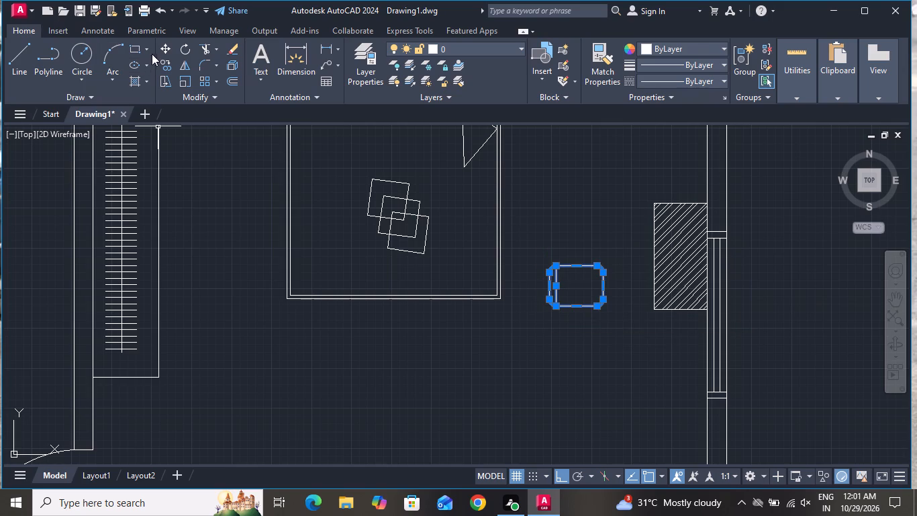
left_click(164, 46)
left_click(586, 287)
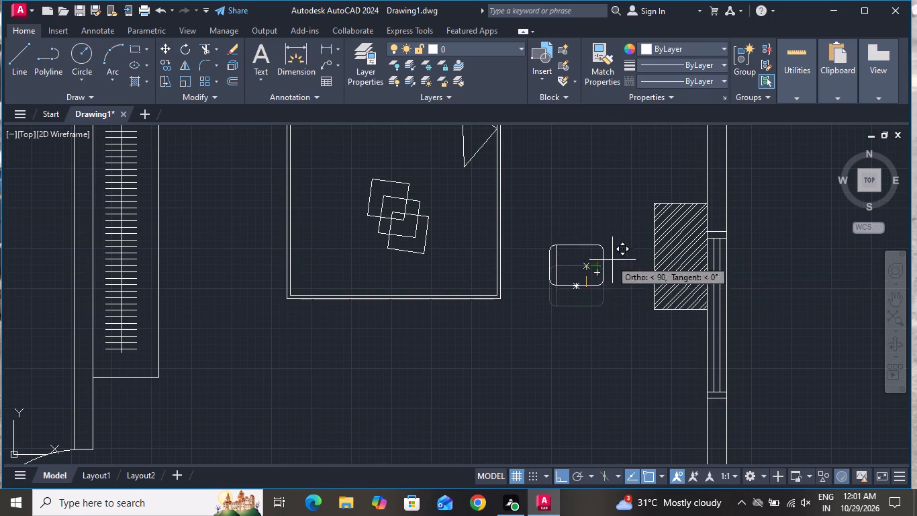
left_click(561, 480)
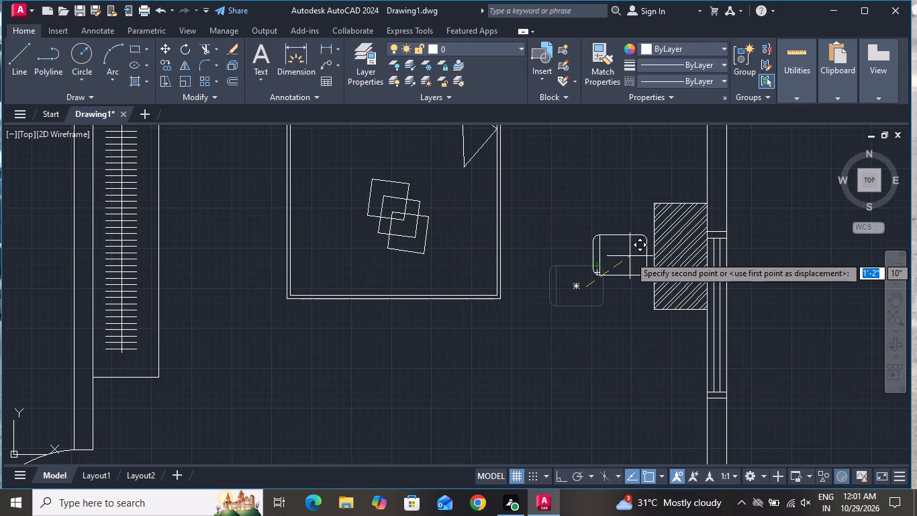
left_click(630, 256)
scroll(561, 277, "down", 1)
scroll(517, 232, "down", 1)
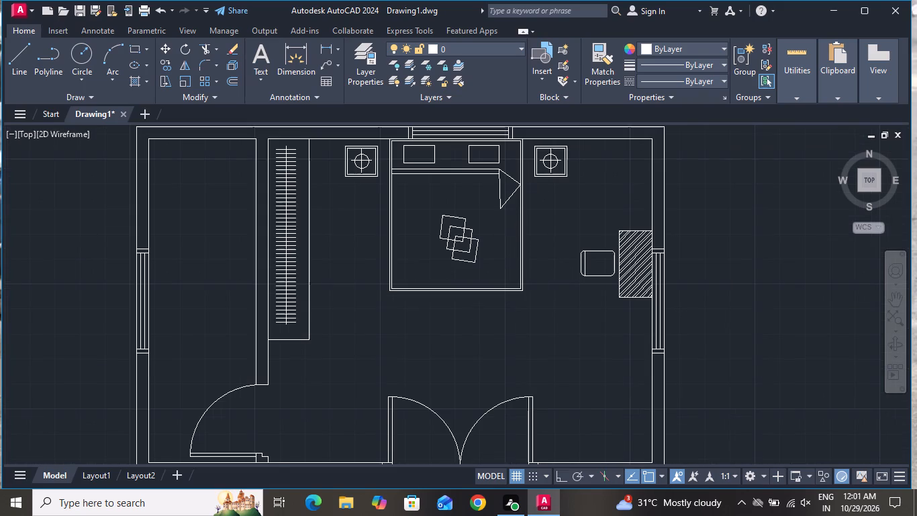
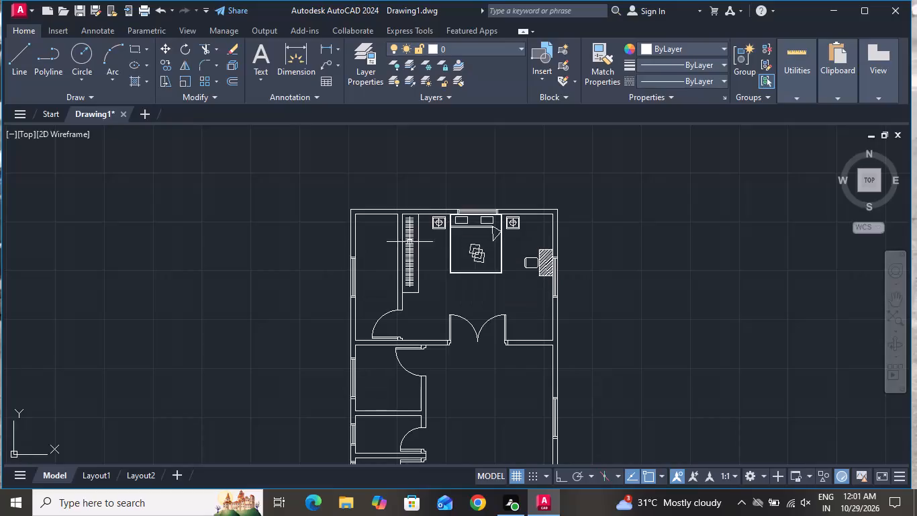
Draw an L-shaped counter edge with Ortho on, from the upper wall down and across to the right wall in the left-side room below the bedroom.
scroll(377, 292, "down", 1)
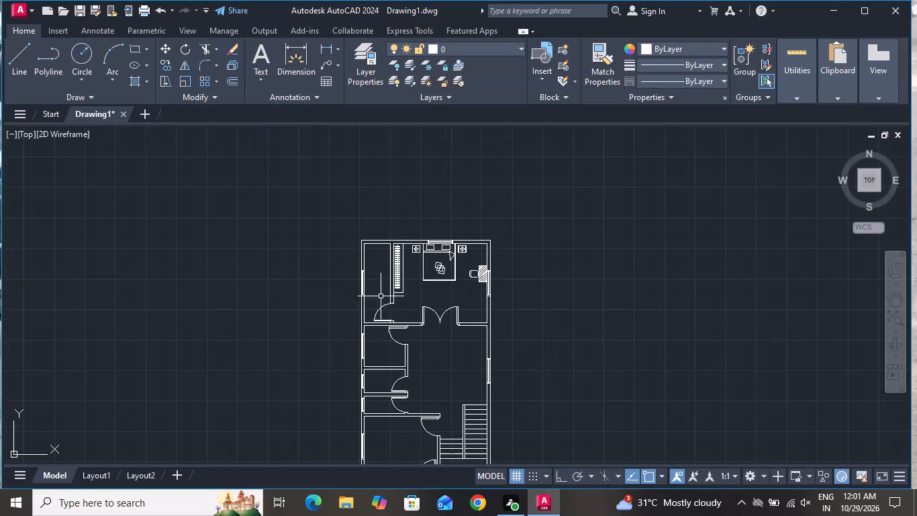
left_click(24, 63)
scroll(385, 393, "up", 1)
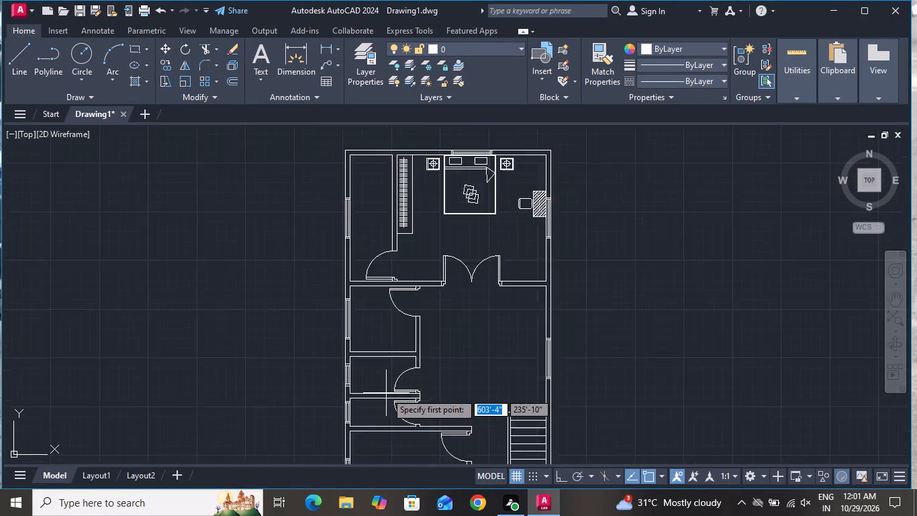
scroll(386, 392, "up", 1)
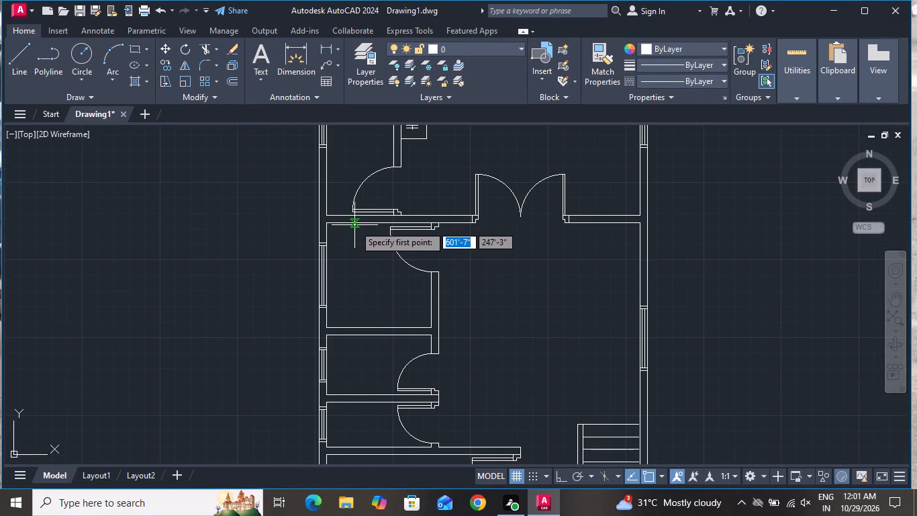
left_click(354, 224)
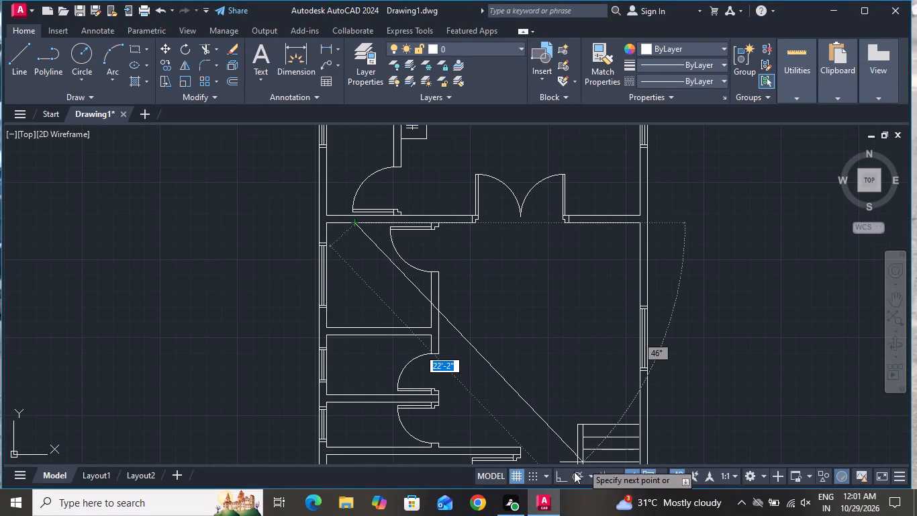
left_click(563, 478)
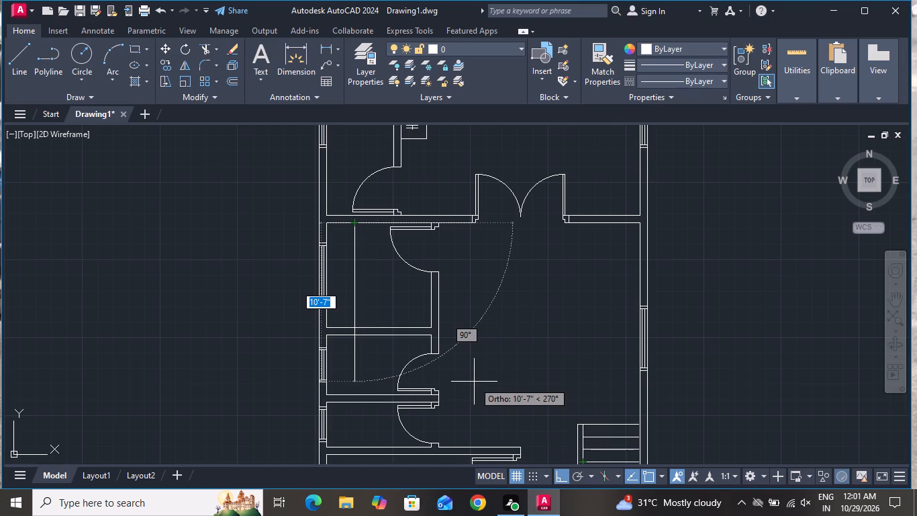
scroll(357, 311, "up", 1)
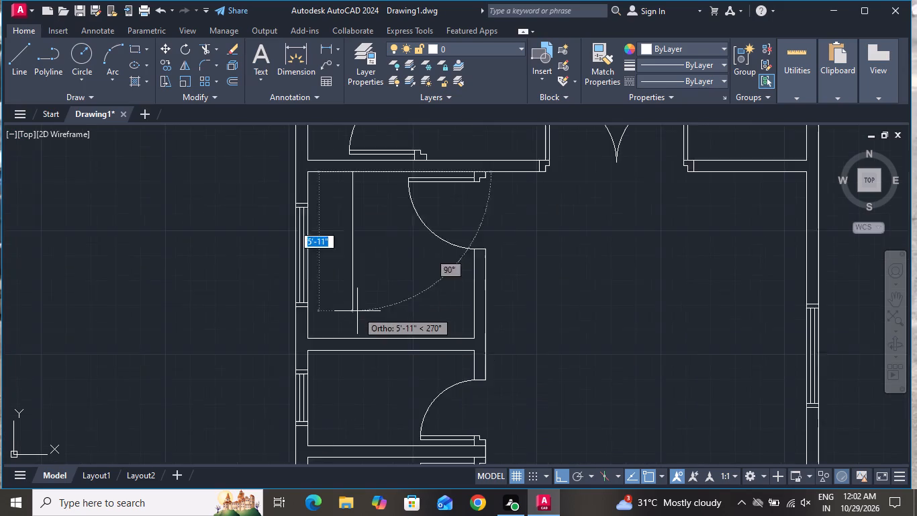
scroll(357, 311, "up", 1)
left_click(346, 294)
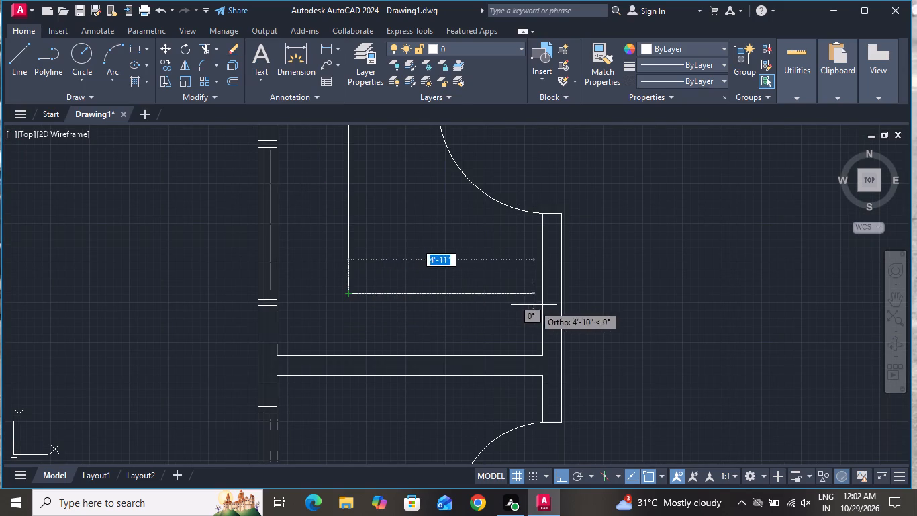
left_click(544, 290)
right_click(544, 291)
left_click(561, 315)
Draw a tall stove-outline rectangle with 2" filleted corners on the counter, beside the left wall's window.
scroll(564, 335, "down", 2)
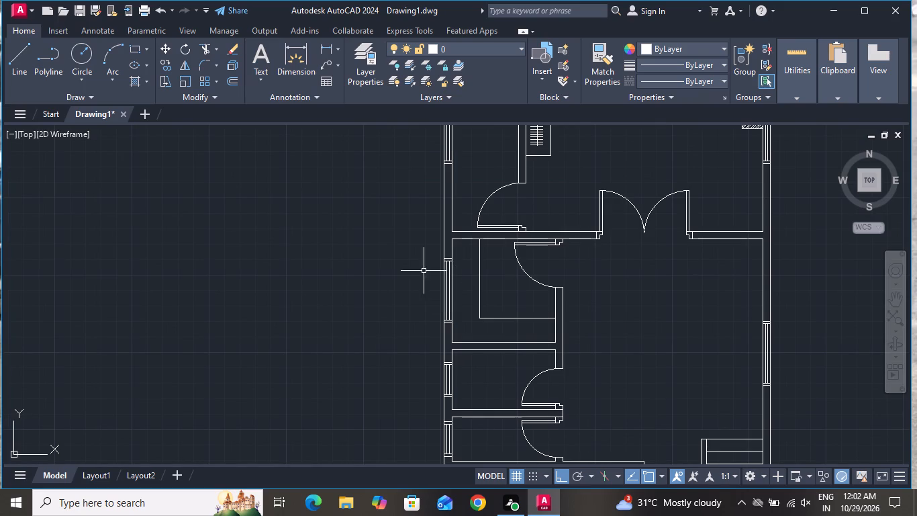
left_click(138, 50)
scroll(475, 263, "up", 2)
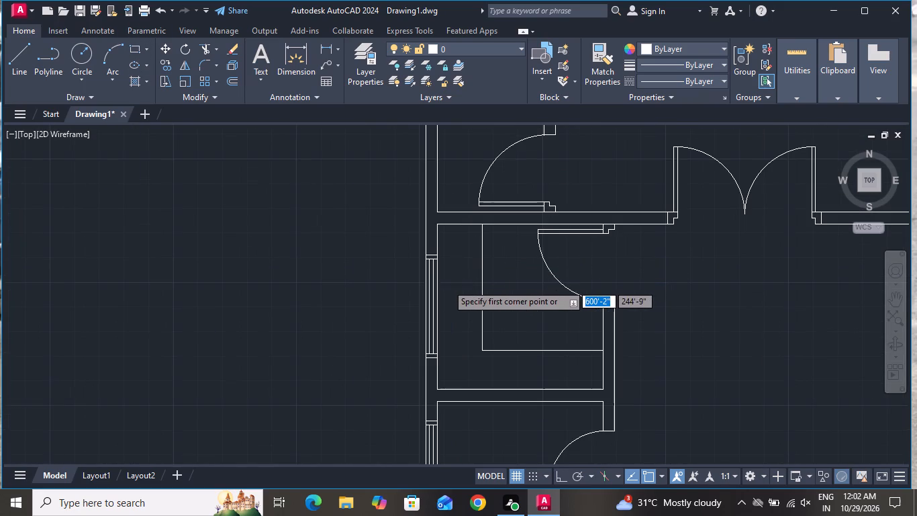
left_click(442, 261)
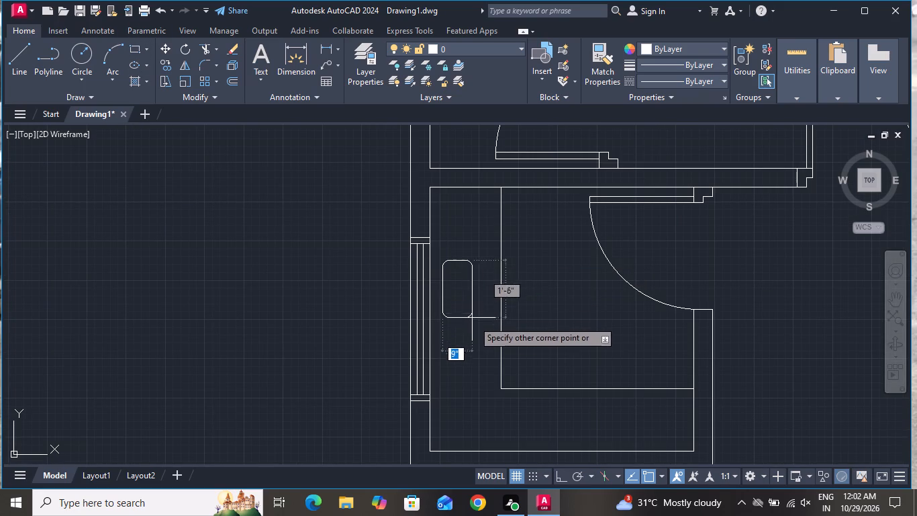
left_click(486, 337)
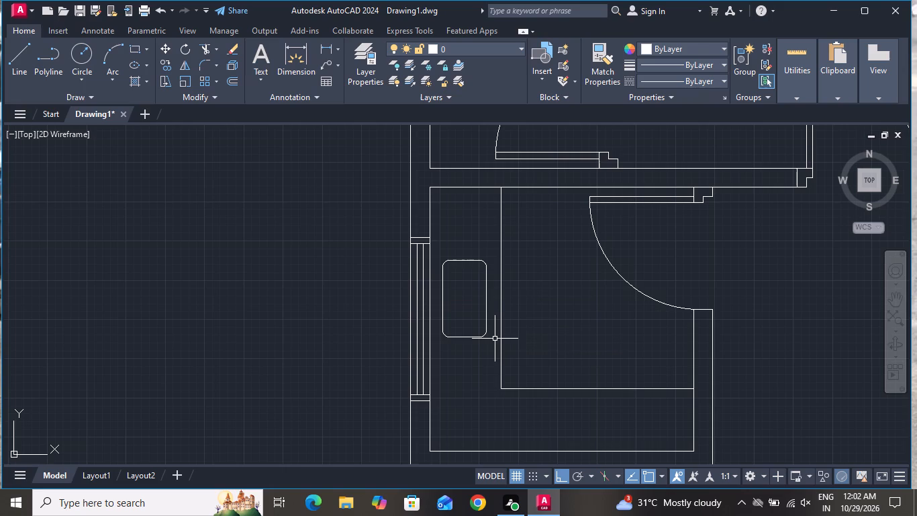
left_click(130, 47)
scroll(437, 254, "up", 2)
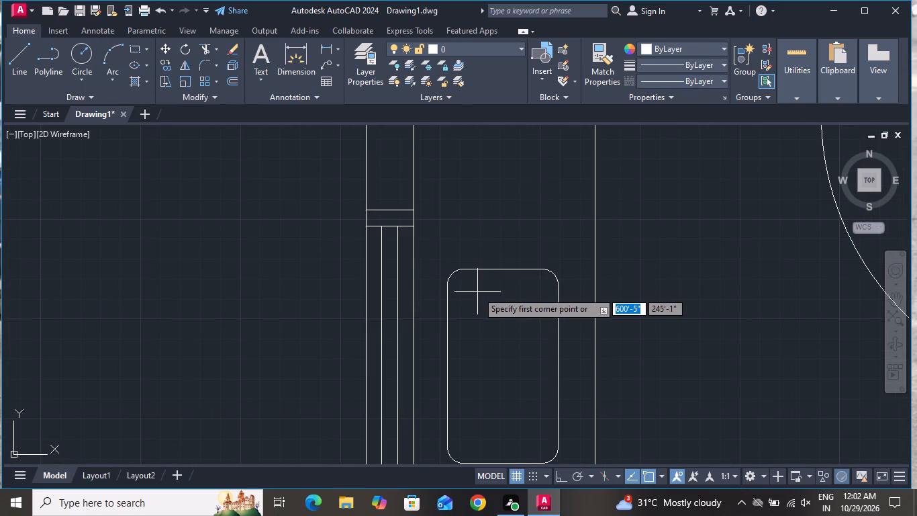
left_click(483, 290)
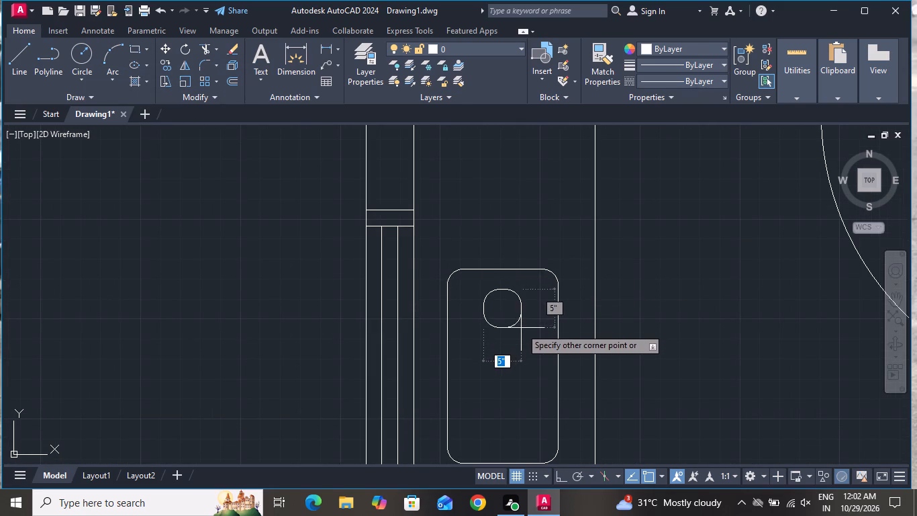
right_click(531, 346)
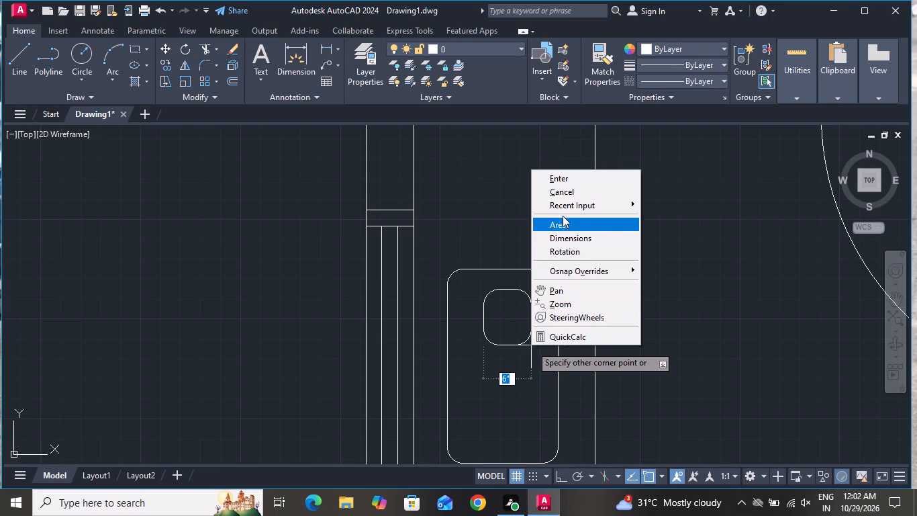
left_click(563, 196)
Reset the rectangle fillet radius and draw a small sharp-cornered burner rectangle about 5" high inside the rounded outline's upper part.
type("RE")
type("C F O")
key("space")
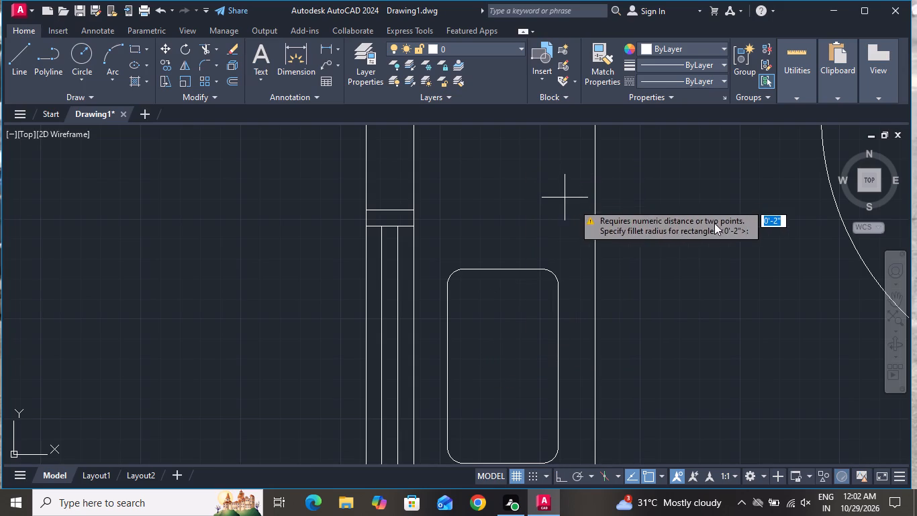
left_click(654, 204)
left_click(648, 267)
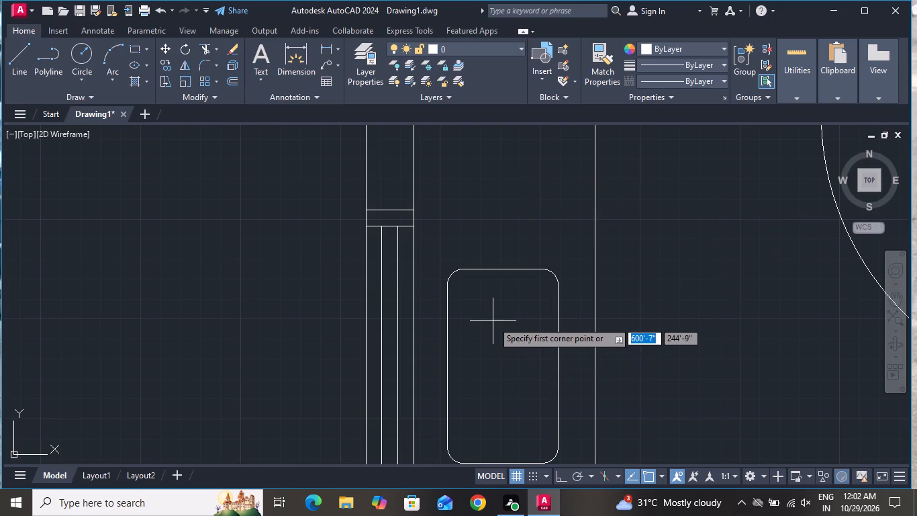
left_click(477, 289)
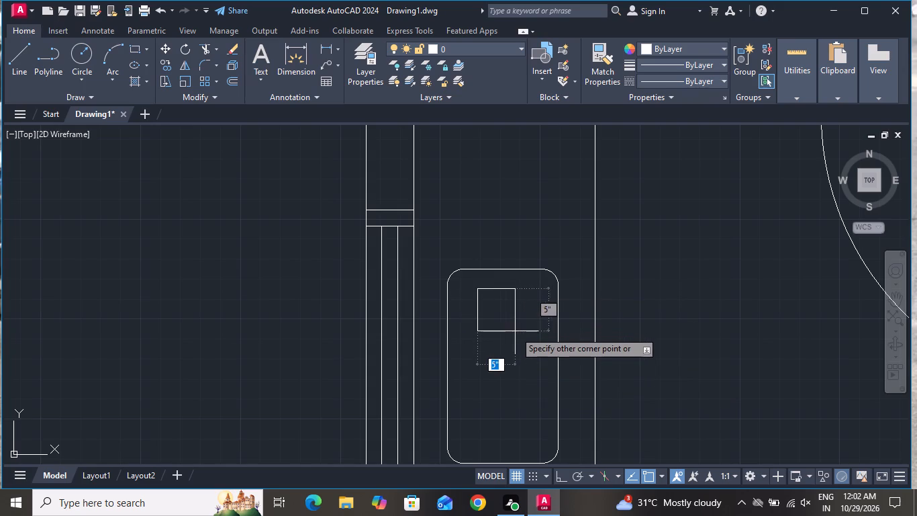
left_click(532, 330)
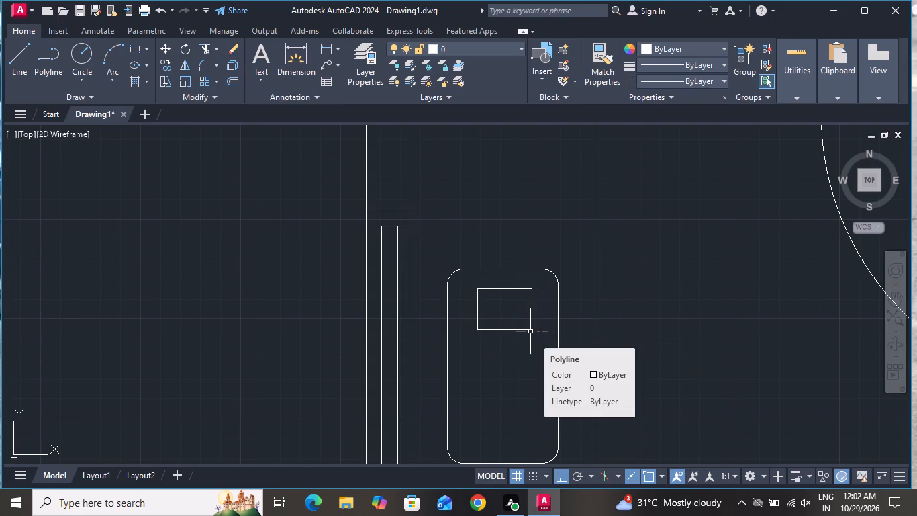
Draw a circle of about 2" radius at the centre of the small burner rectangle.
left_click(79, 47)
scroll(493, 314, "up", 1)
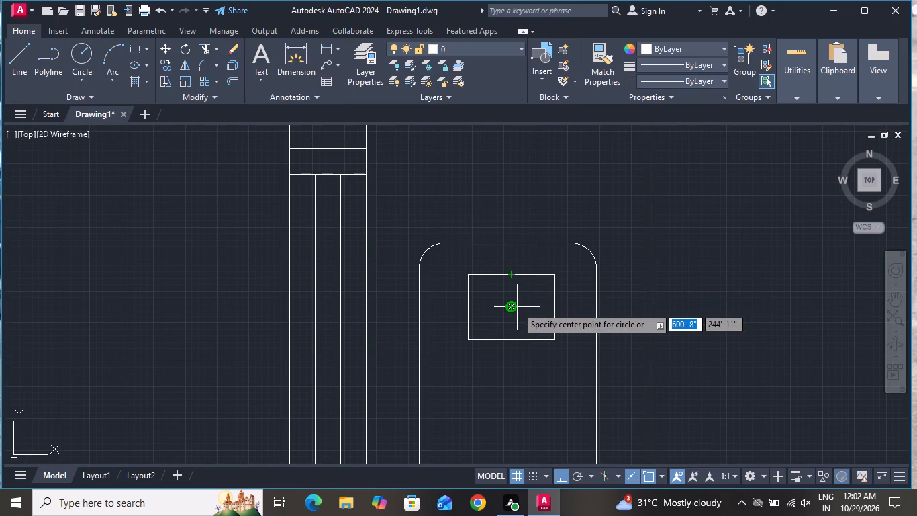
left_click(516, 306)
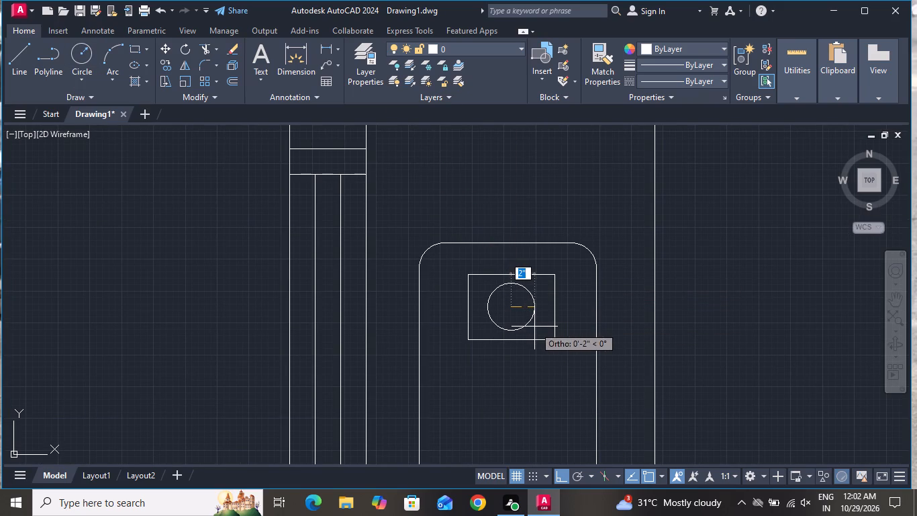
left_click(535, 327)
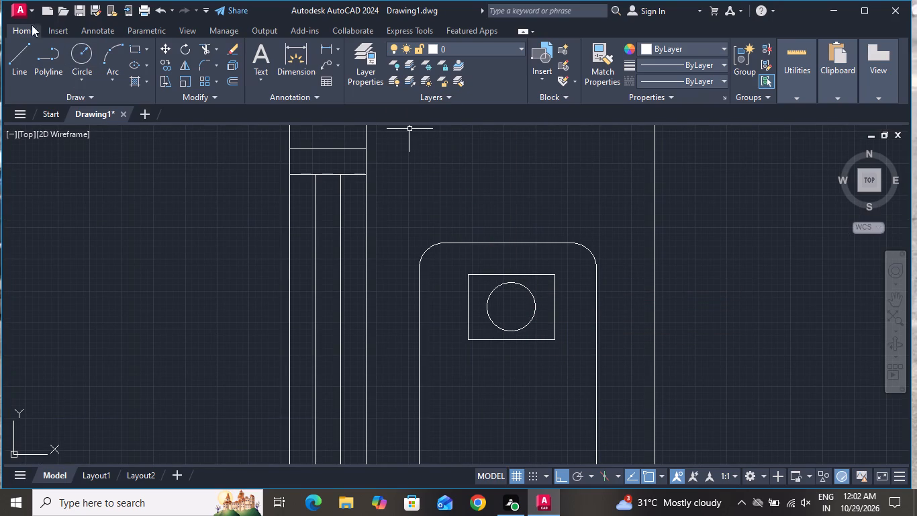
Draw diagonal lines from the burner rectangle's upper right and upper left corners to the circle.
left_click(28, 50)
scroll(571, 275, "up", 1)
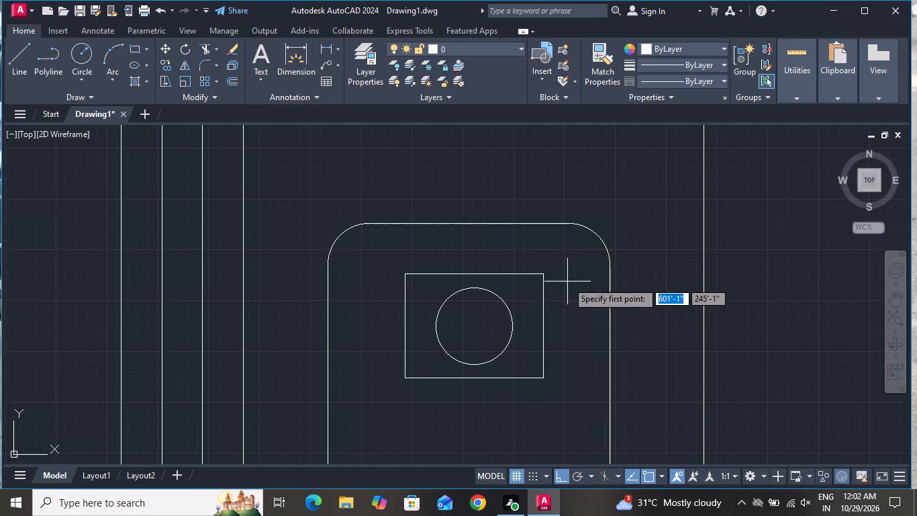
left_click(542, 274)
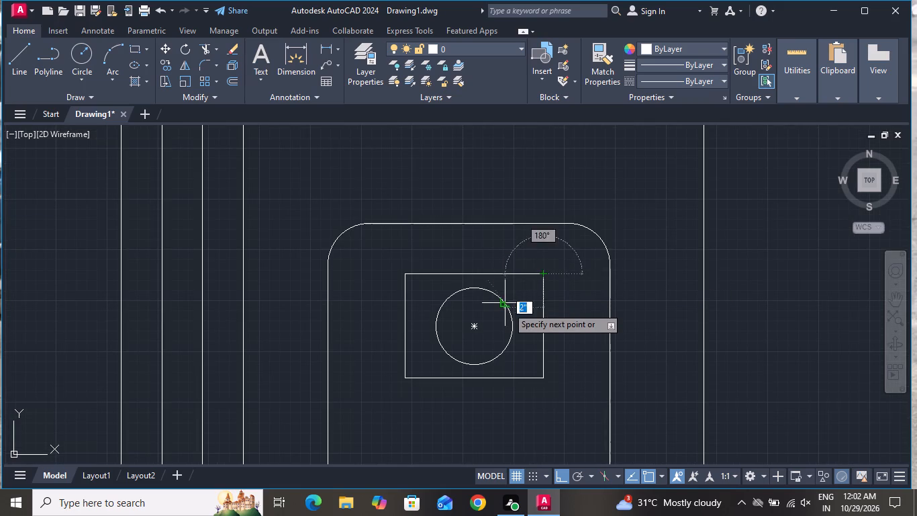
left_click(507, 307)
right_click(507, 308)
left_click(522, 335)
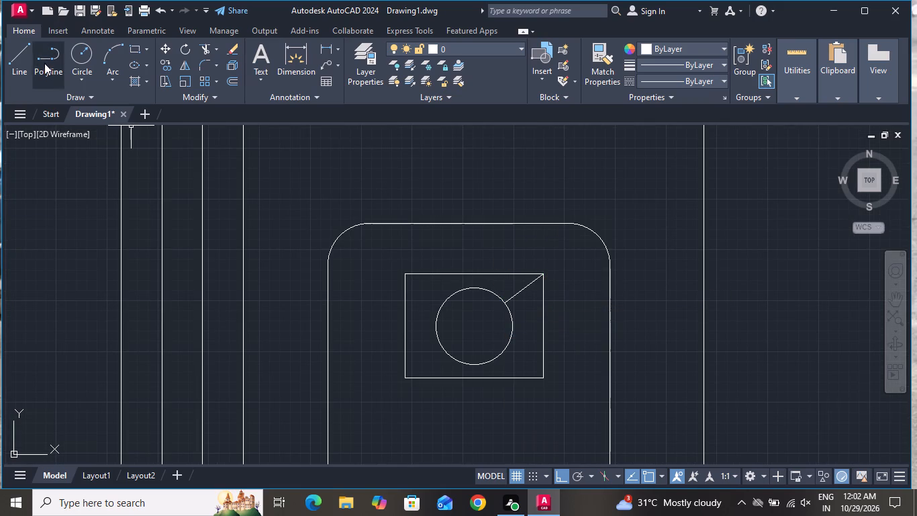
left_click(23, 57)
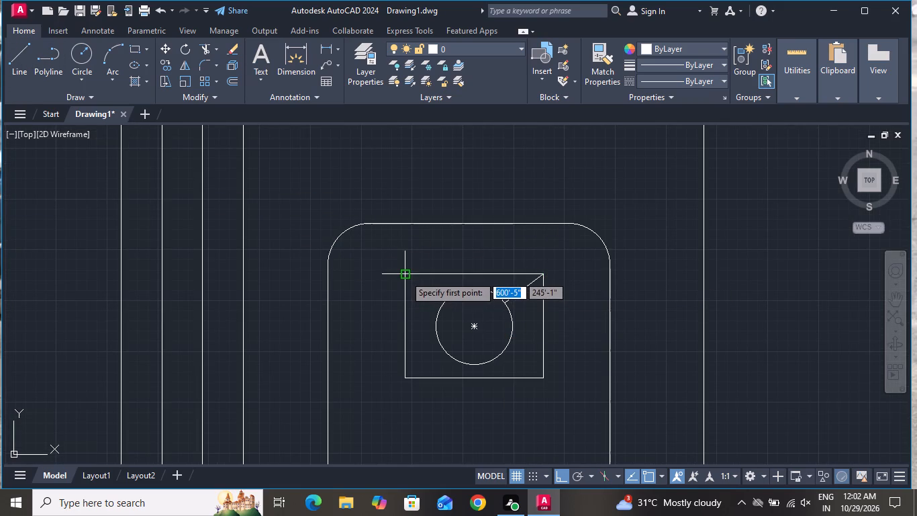
left_click(406, 275)
left_click(445, 304)
right_click(444, 305)
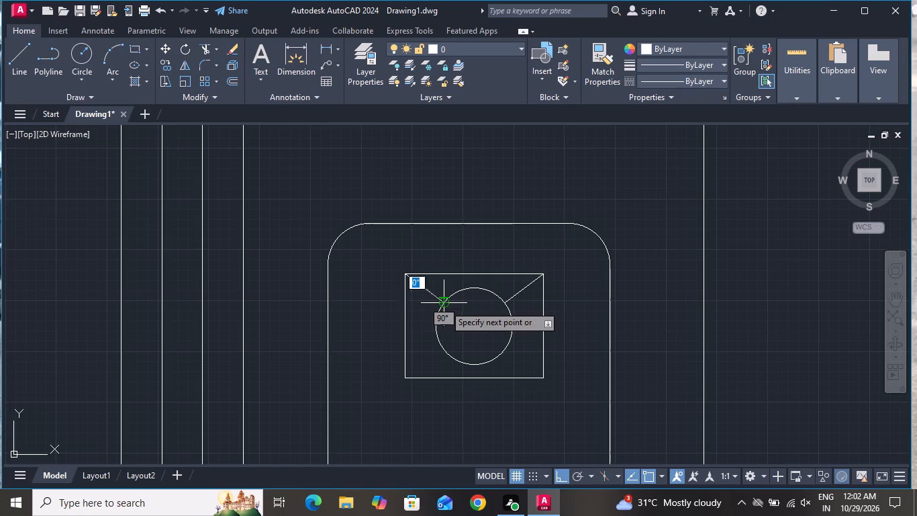
left_click(465, 327)
Draw diagonal lines from the burner rectangle's lower left and lower right corners to the circle.
left_click(21, 54)
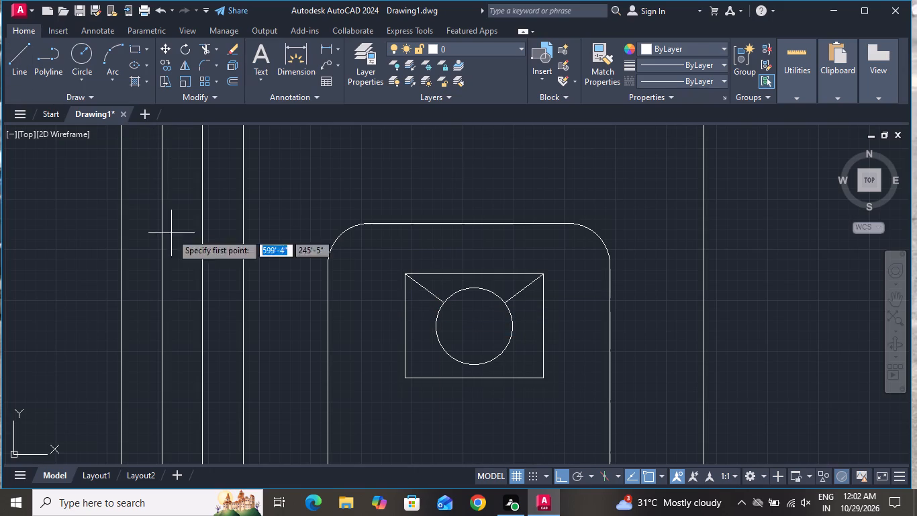
left_click(403, 378)
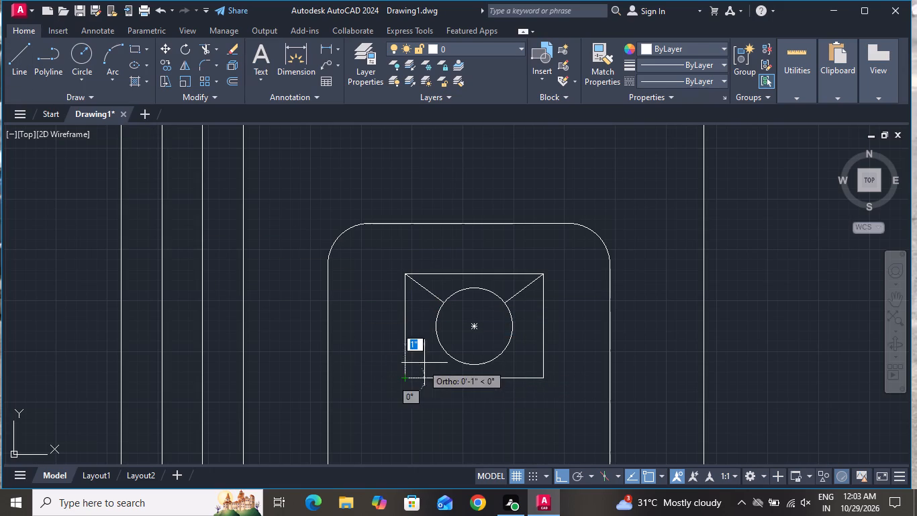
left_click(444, 351)
right_click(444, 351)
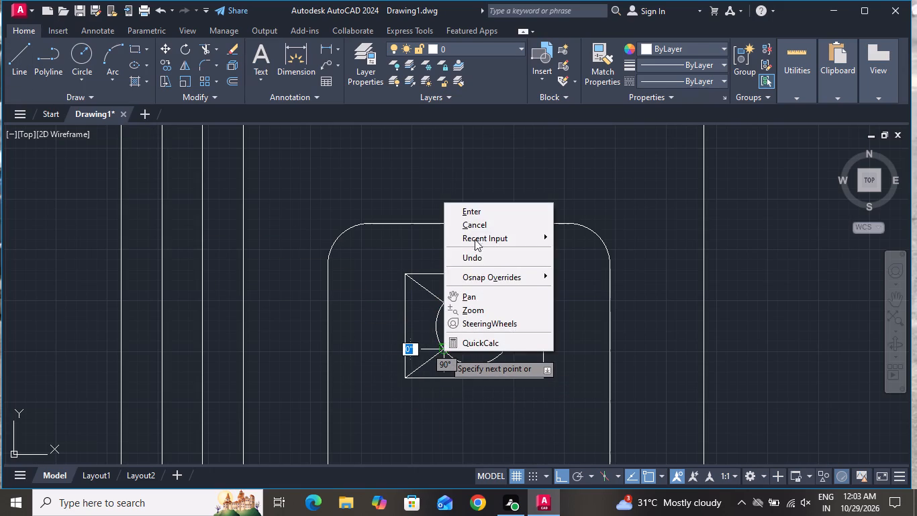
left_click(478, 218)
left_click(14, 51)
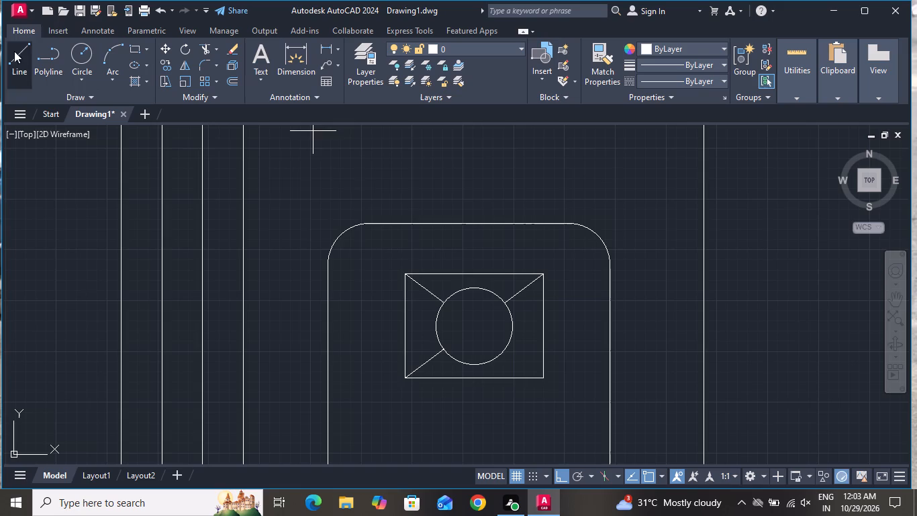
scroll(544, 402, "up", 1)
left_click(538, 361)
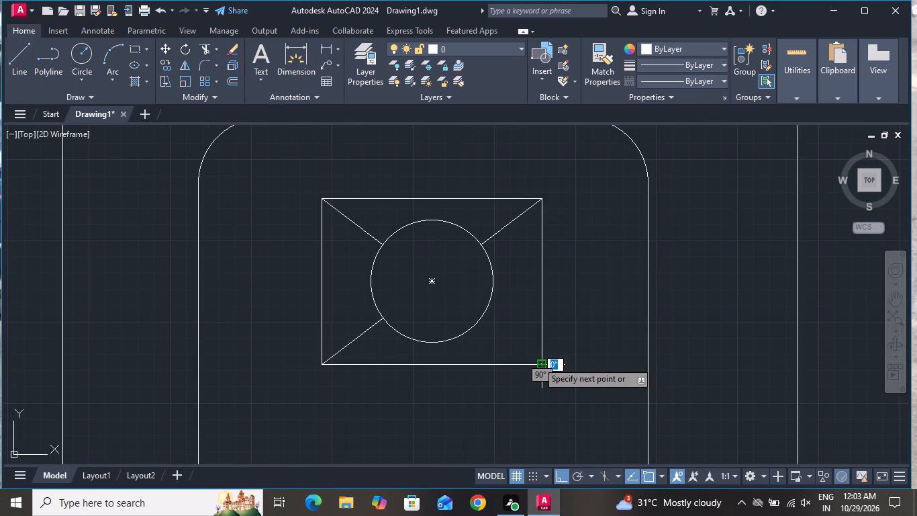
left_click(482, 320)
right_click(482, 319)
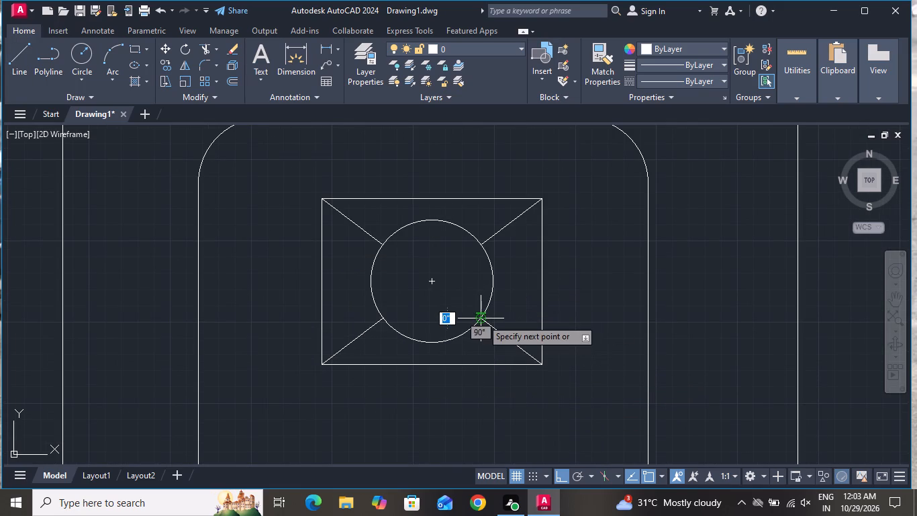
left_click(497, 347)
Copy the complete burner, with its rectangle, circle and diagonals, straight down about 1'-2" into the lower part of the rounded stove outline.
left_click(589, 170)
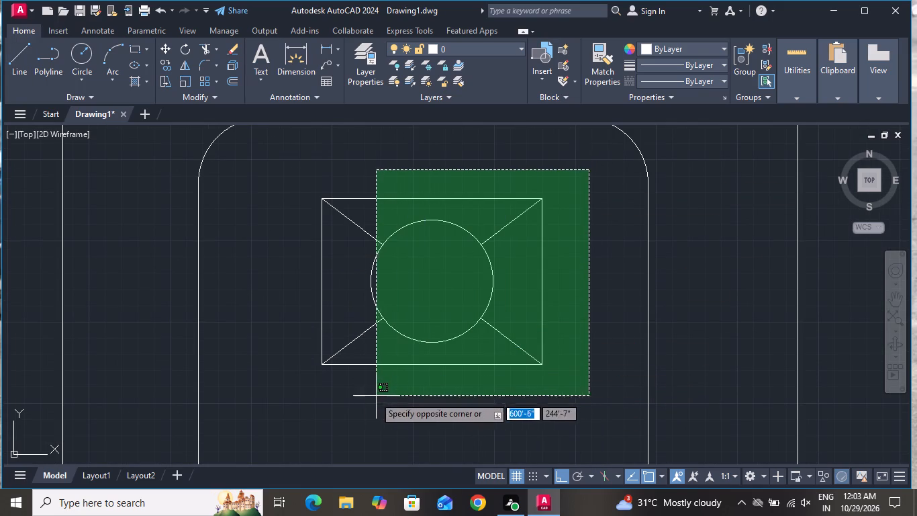
left_click(294, 398)
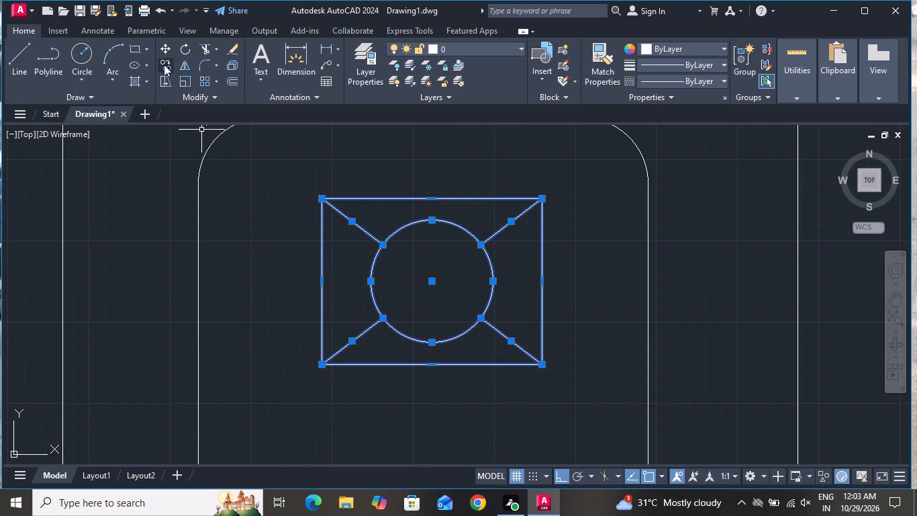
left_click(164, 64)
scroll(358, 168, "down", 3)
left_click(390, 202)
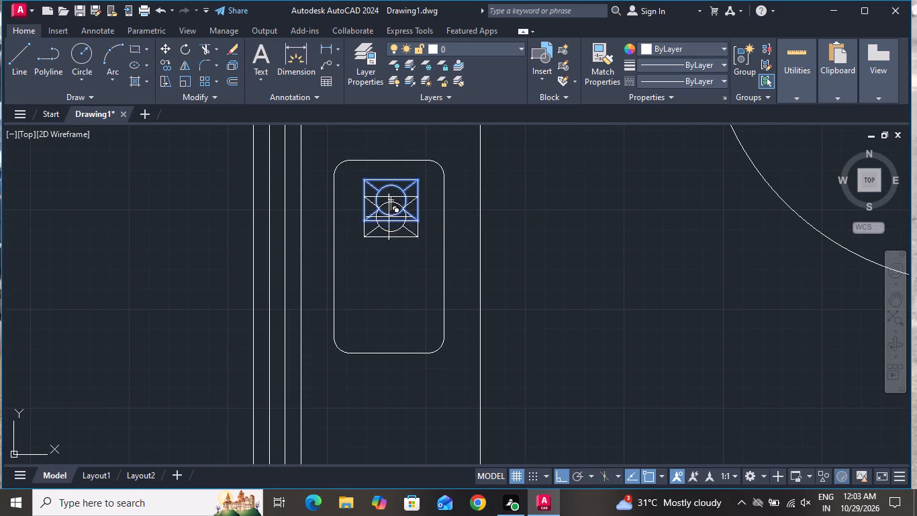
left_click(373, 313)
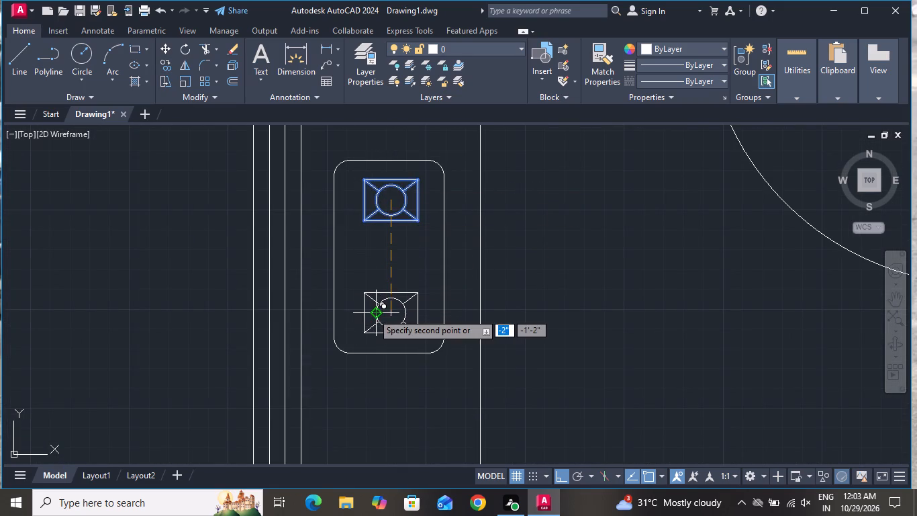
right_click(373, 313)
double_click(392, 148)
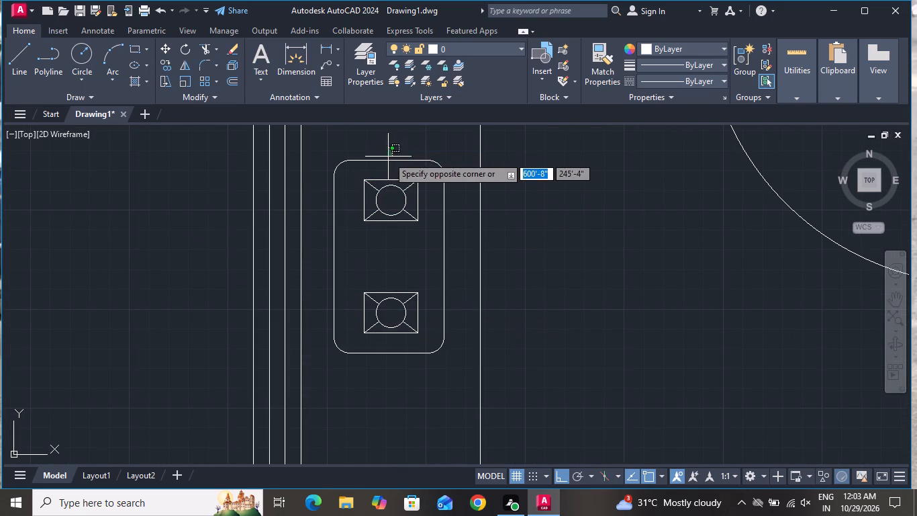
scroll(412, 242, "down", 1)
left_click(391, 172)
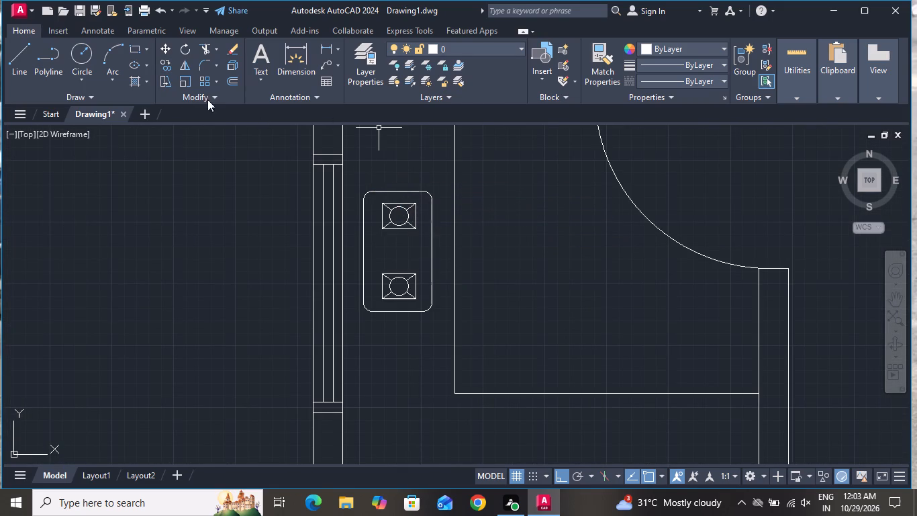
Draw a sharp-cornered sink rectangle on the counter's lower leg, starting from the counter's inner edge near the right wall.
left_click(140, 48)
scroll(372, 260, "down", 1)
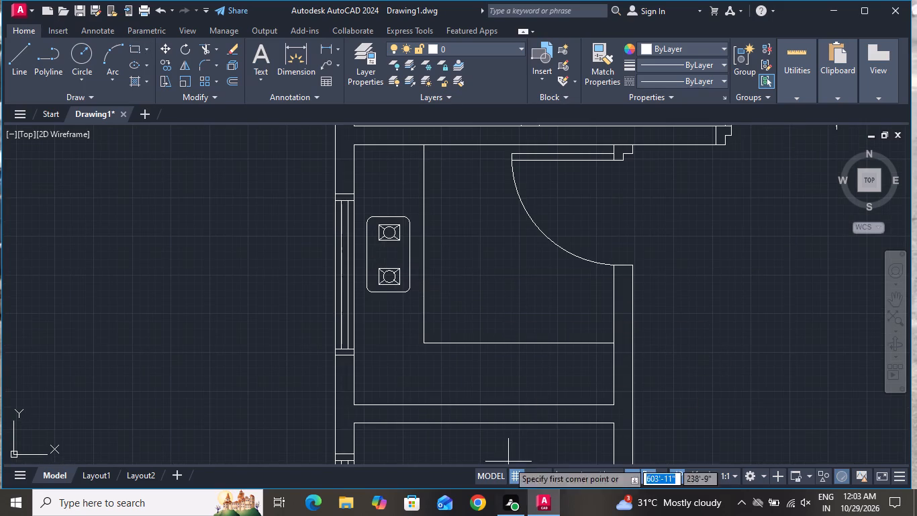
left_click(520, 348)
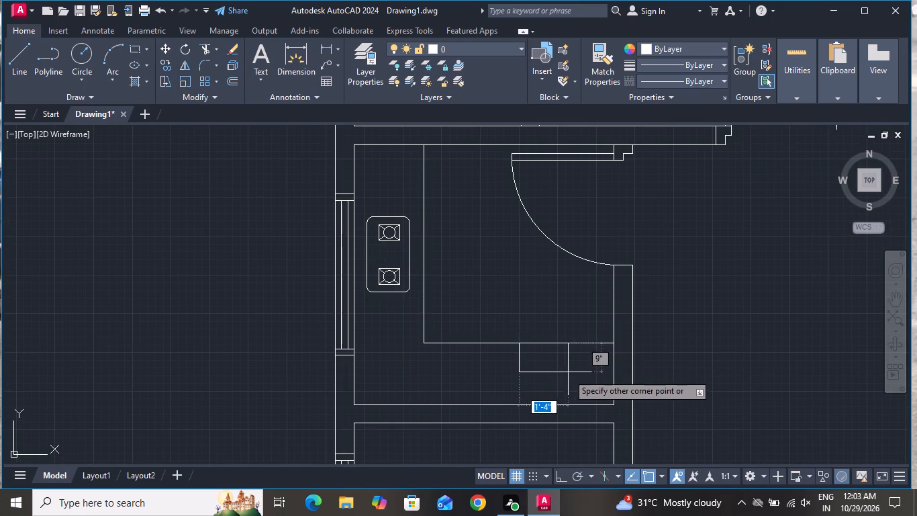
left_click(596, 384)
Move the sink rectangle slightly down so it sits clear of the counter's inner edge.
left_click(595, 385)
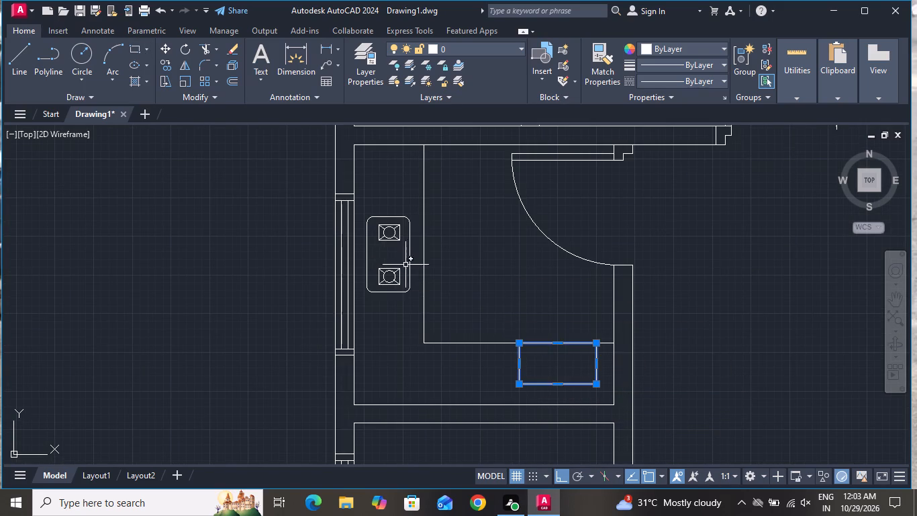
left_click(166, 46)
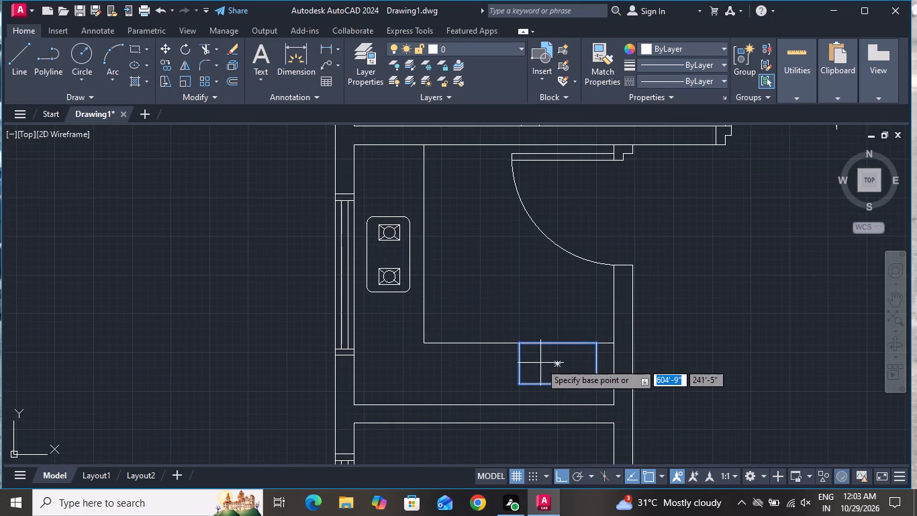
left_click(548, 363)
left_click(550, 372)
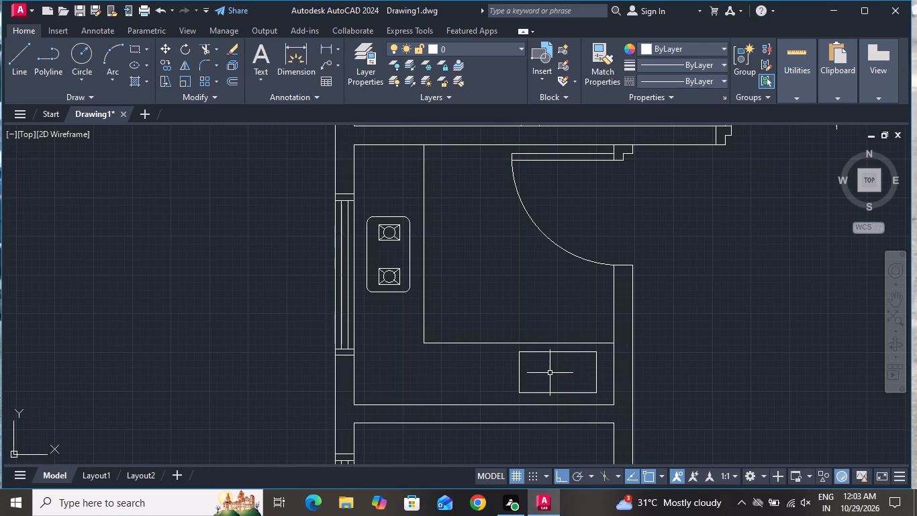
Draw a basin rectangle with a fillet radius of 2, about 11" by 10", inside the right half of the sink outline.
scroll(553, 355, "up", 2)
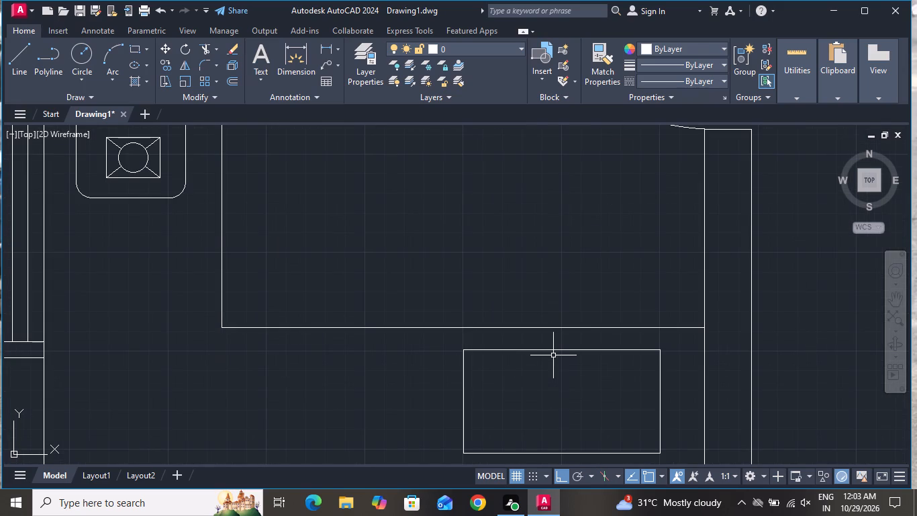
type("REC")
key("space")
key("f")
key("space")
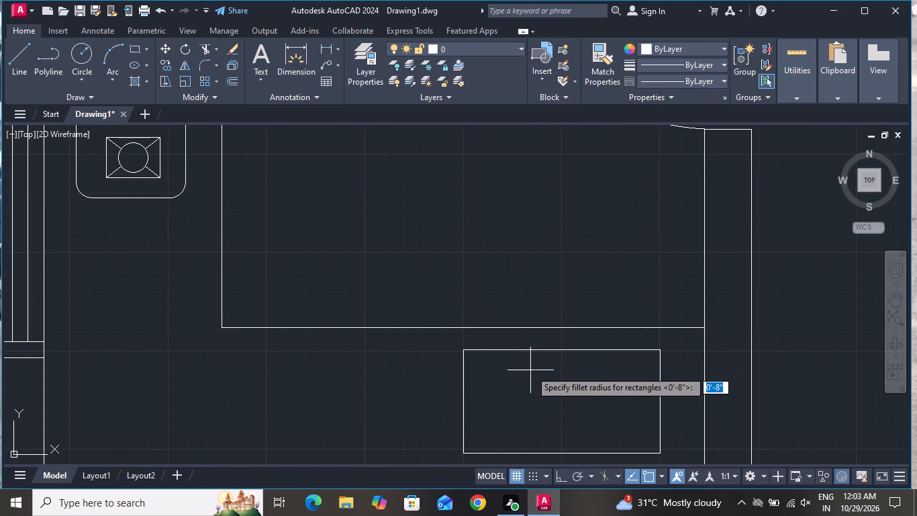
type("2")
key("space")
scroll(579, 378, "down", 1)
scroll(589, 390, "up", 1)
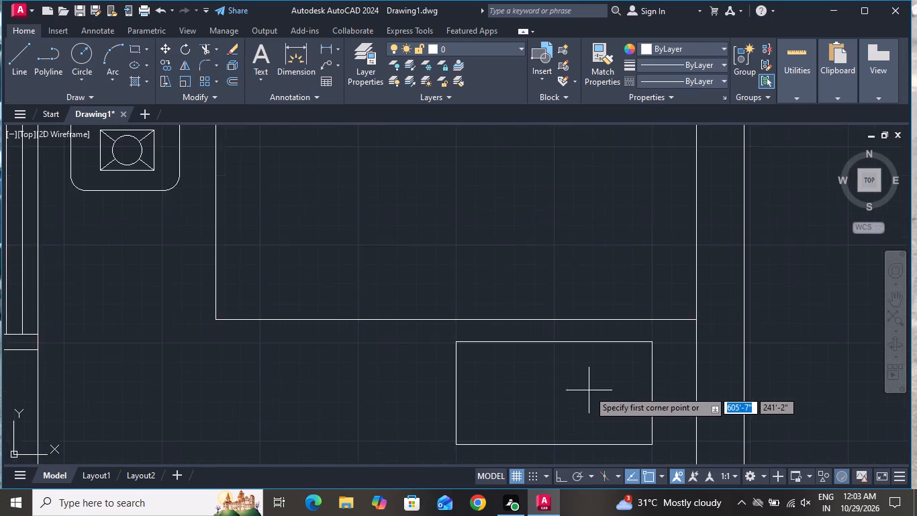
scroll(589, 390, "up", 1)
scroll(580, 353, "down", 1)
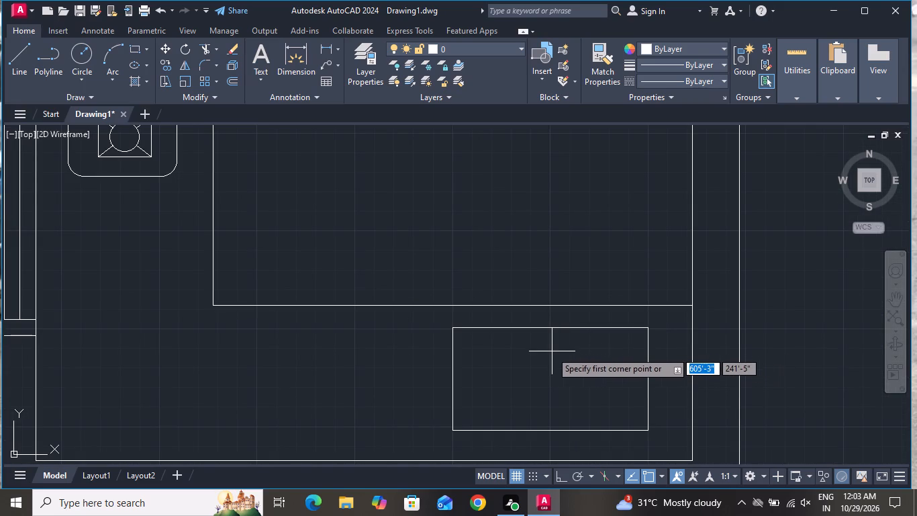
left_click(549, 343)
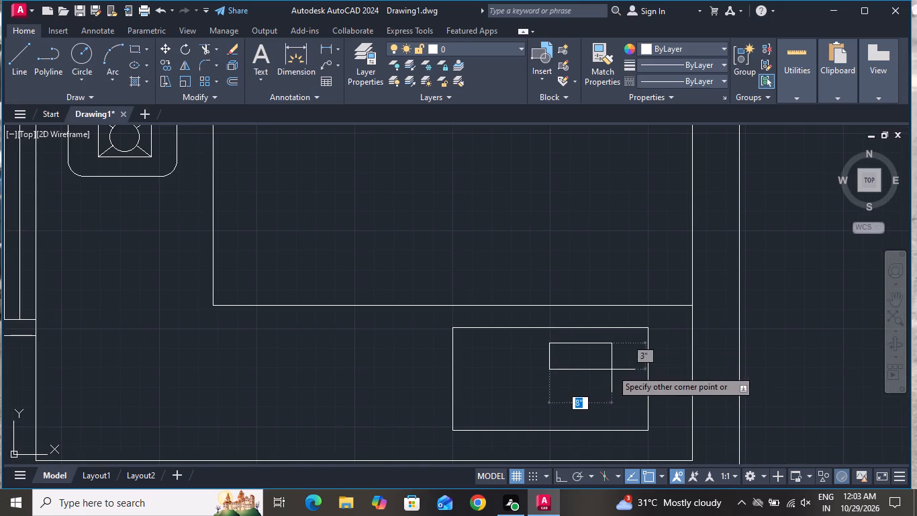
left_click(638, 419)
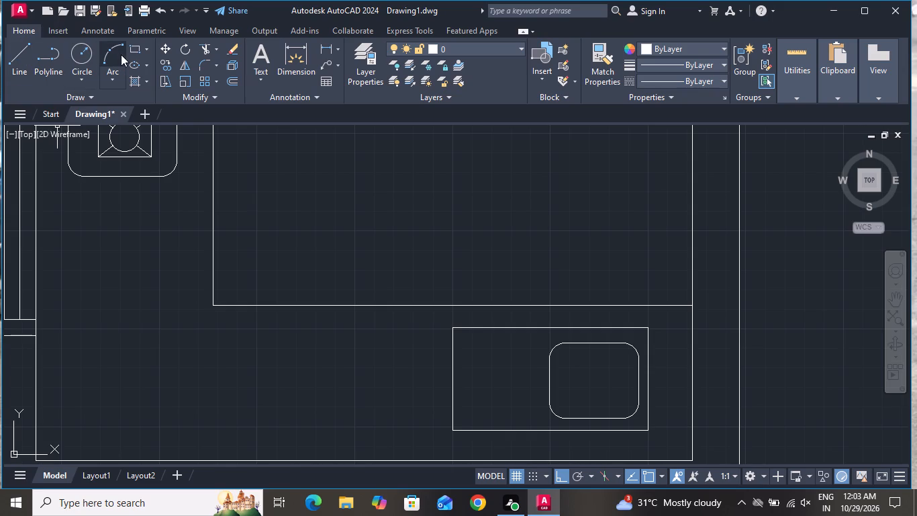
Draw a thin horizontal drainboard slat about 1" high in the upper left part of the sink outline, beside the basin.
left_click(132, 51)
scroll(508, 367, "up", 1)
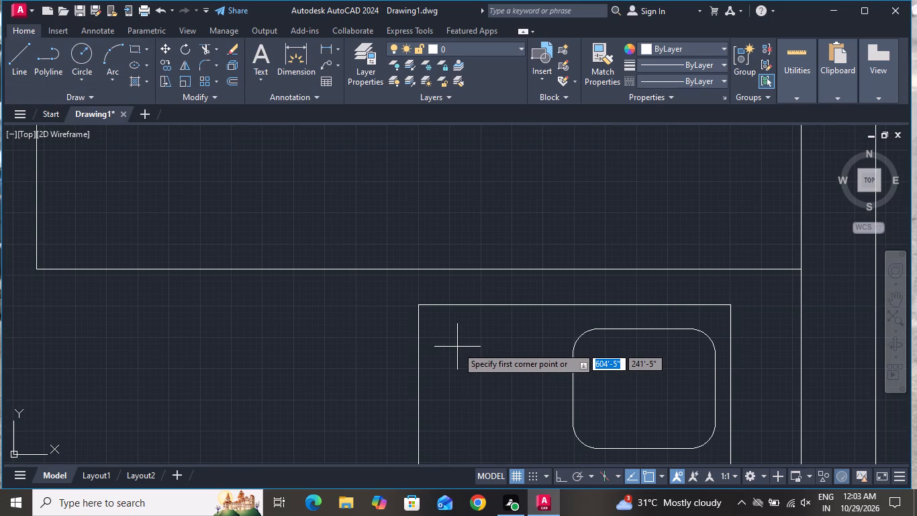
scroll(467, 343, "down", 2)
scroll(471, 357, "up", 1)
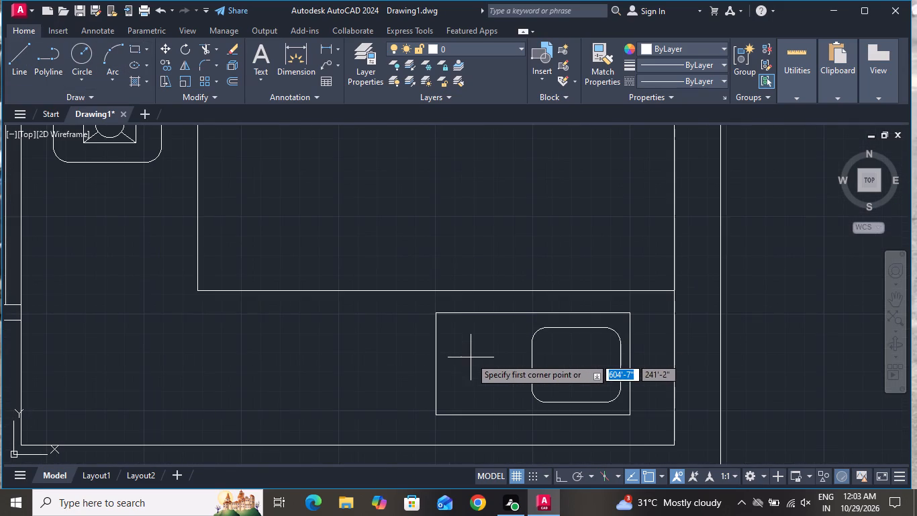
left_click(454, 338)
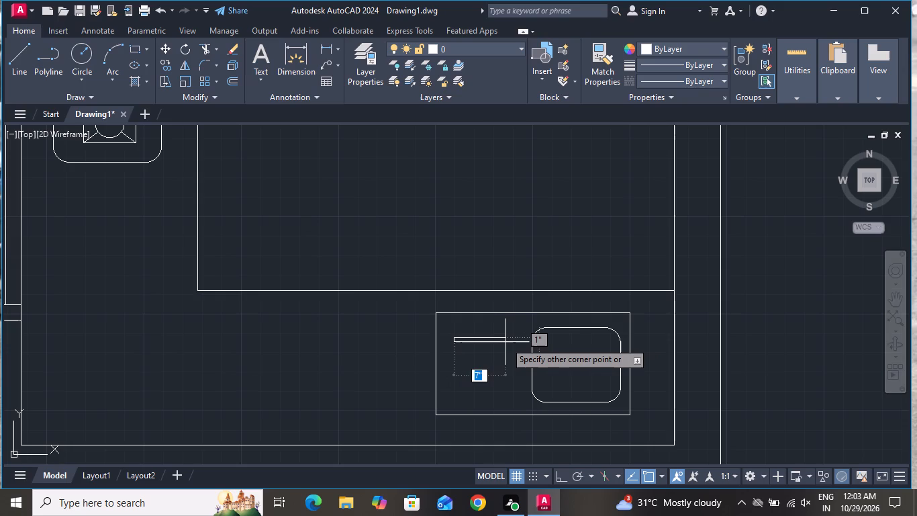
left_click(522, 341)
Copy the drainboard slat straight down eight times at roughly 1" spacing to fill the left half of the sink.
left_click(522, 341)
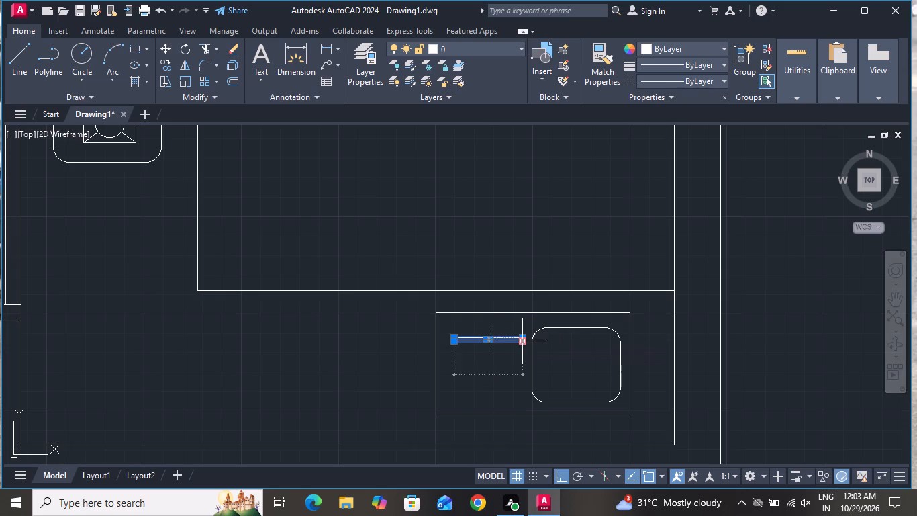
left_click(166, 68)
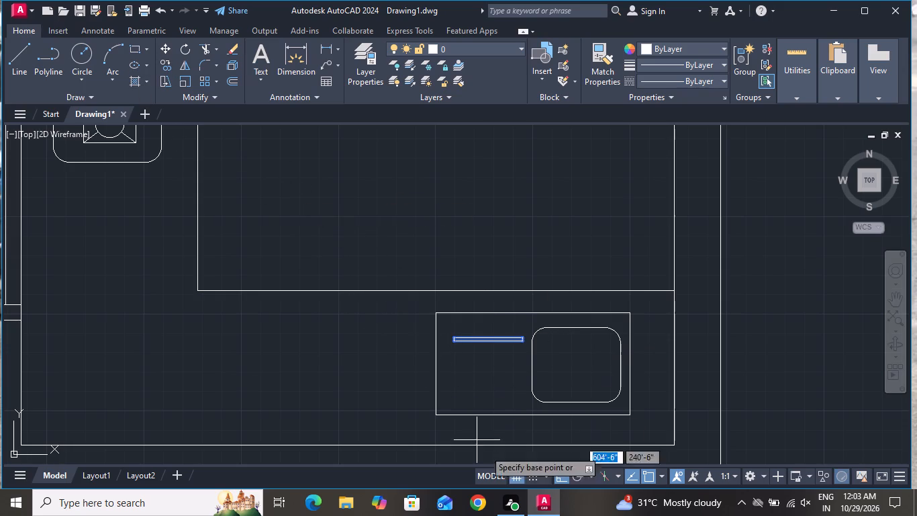
scroll(500, 456, "up", 2)
left_click(457, 165)
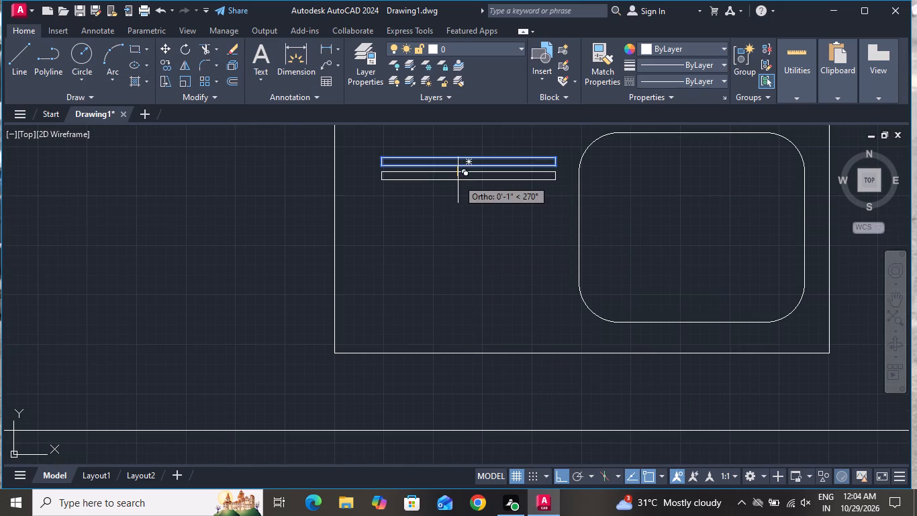
left_click(462, 183)
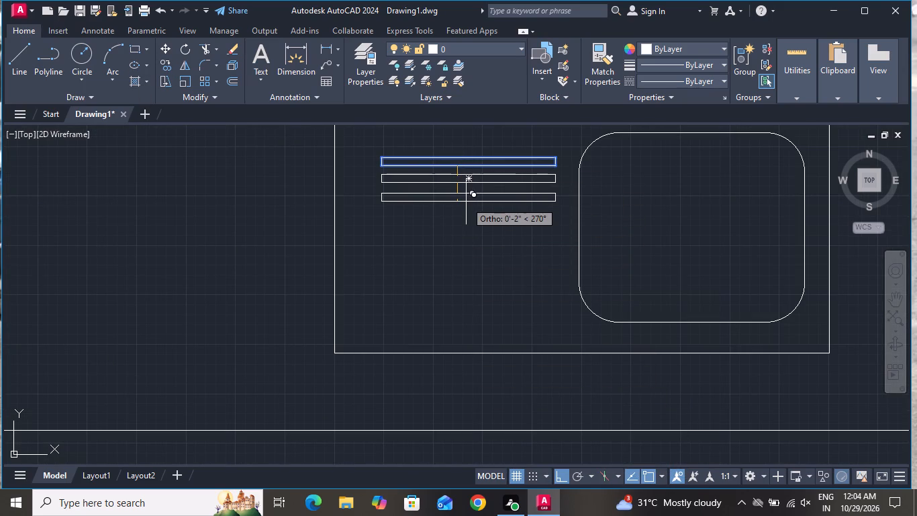
left_click(466, 202)
left_click(465, 218)
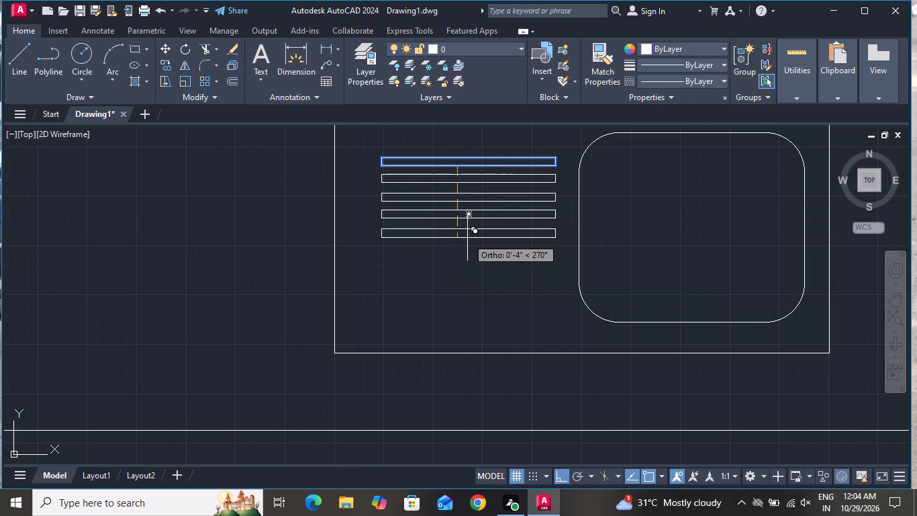
left_click(467, 238)
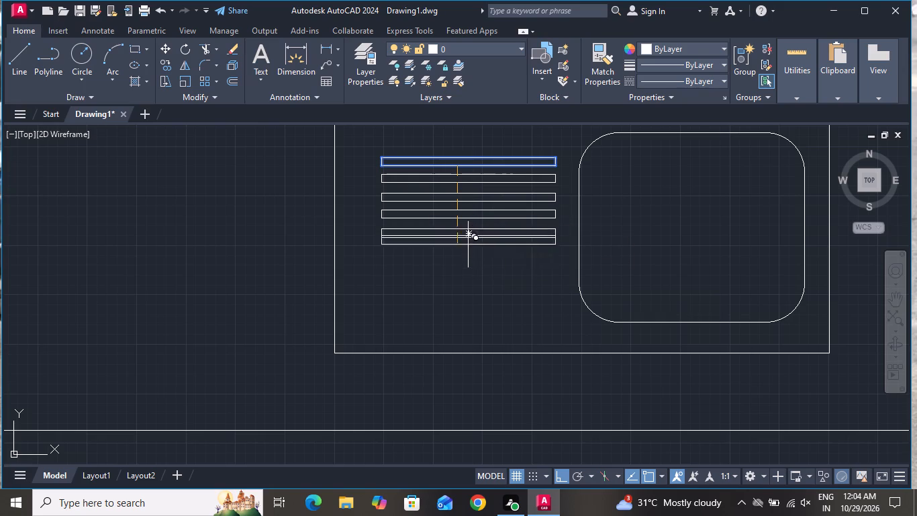
left_click(468, 259)
left_click(469, 278)
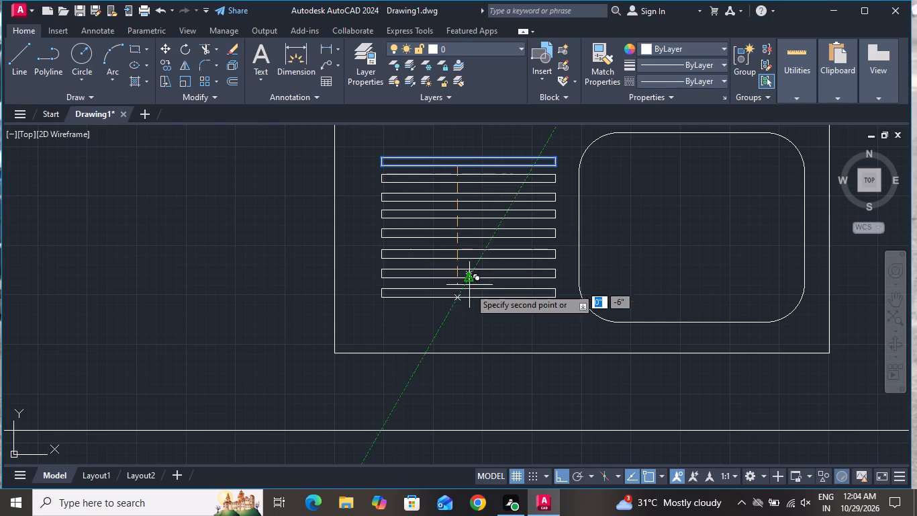
left_click(469, 294)
left_click(476, 315)
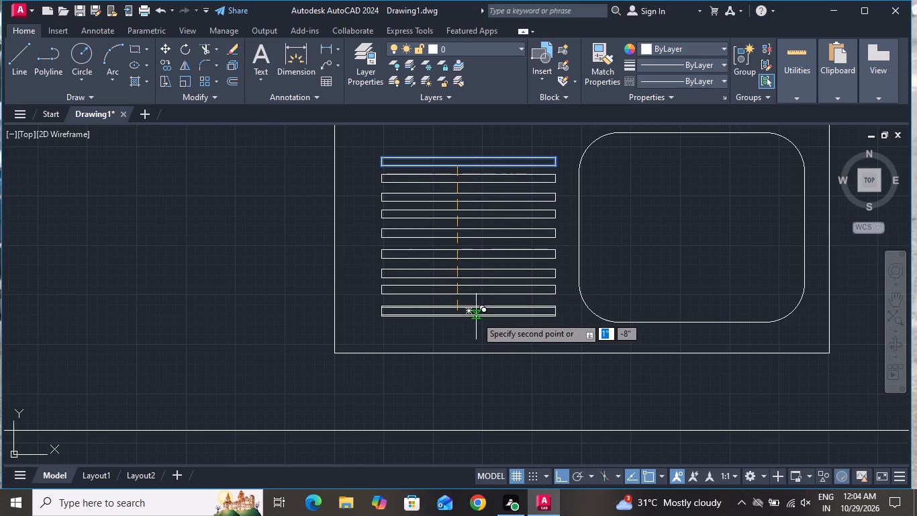
right_click(476, 316)
left_click(510, 142)
Draw a small drain circle at the centre of the rounded basin.
scroll(525, 225, "down", 1)
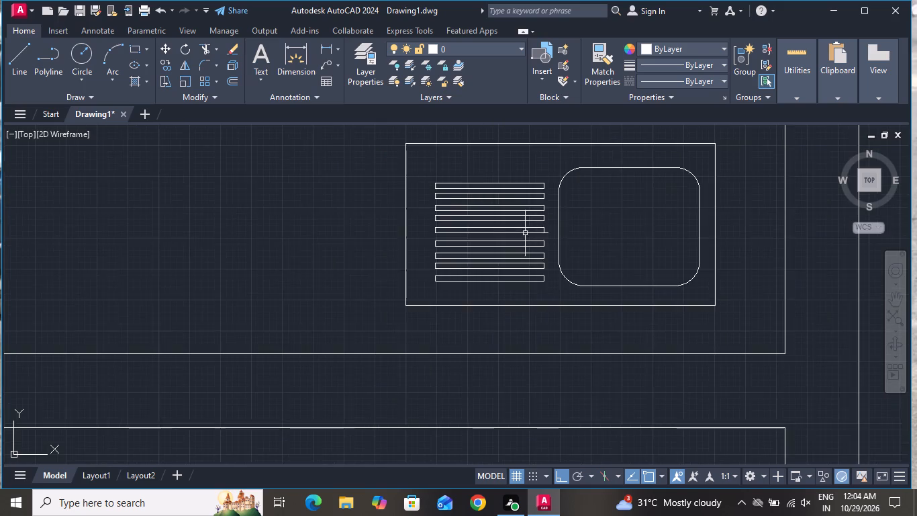
scroll(525, 233, "down", 2)
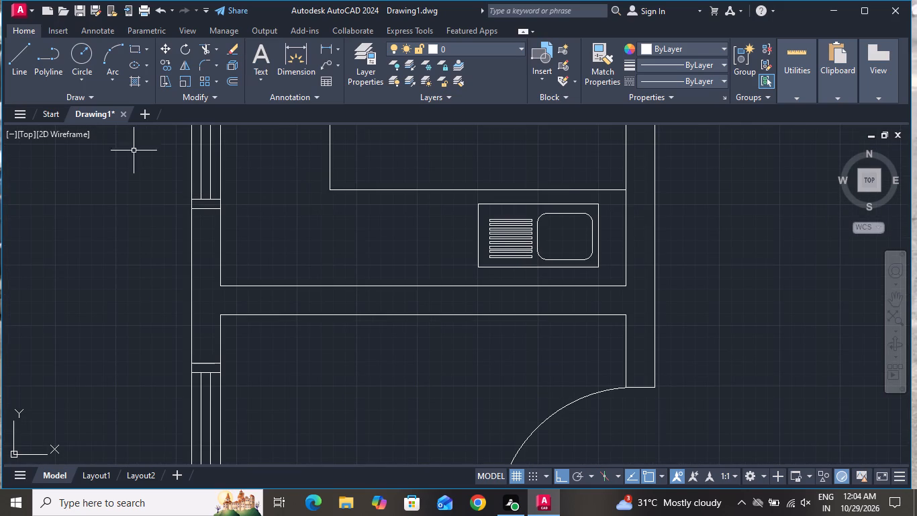
left_click(84, 57)
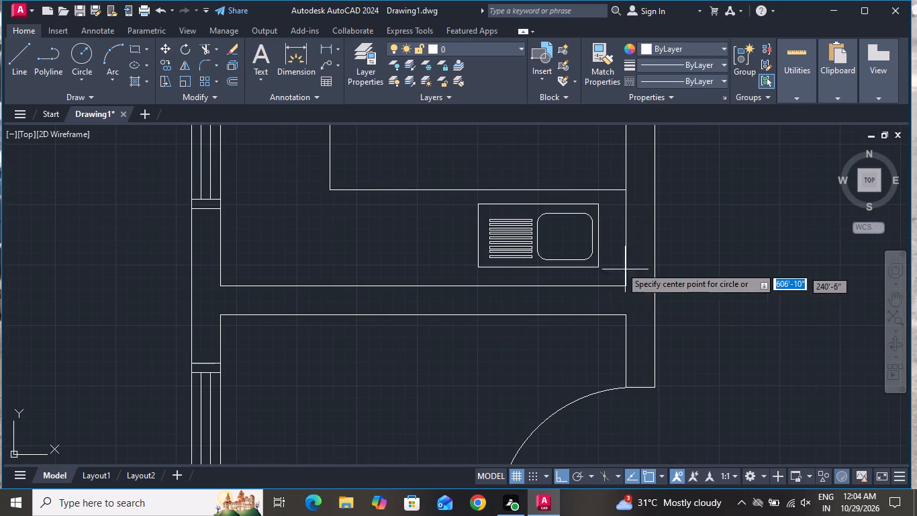
scroll(573, 250, "up", 2)
left_click(560, 219)
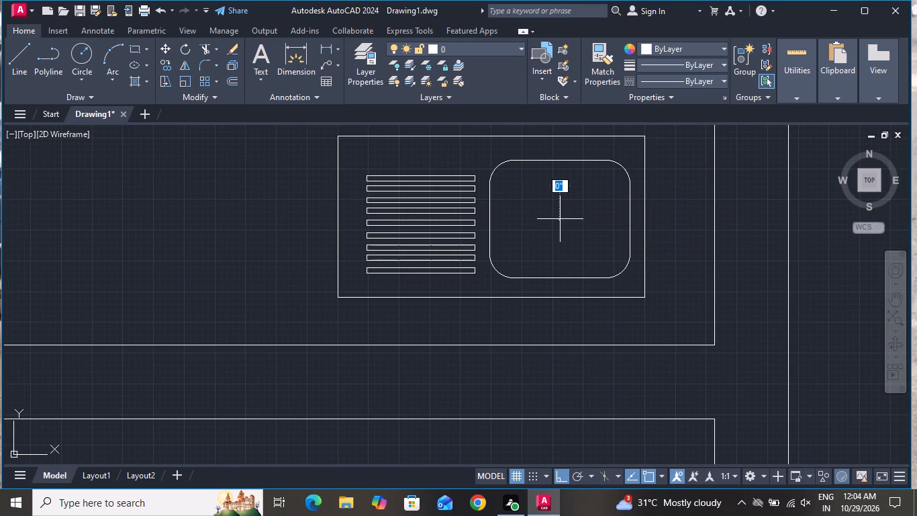
left_click(560, 224)
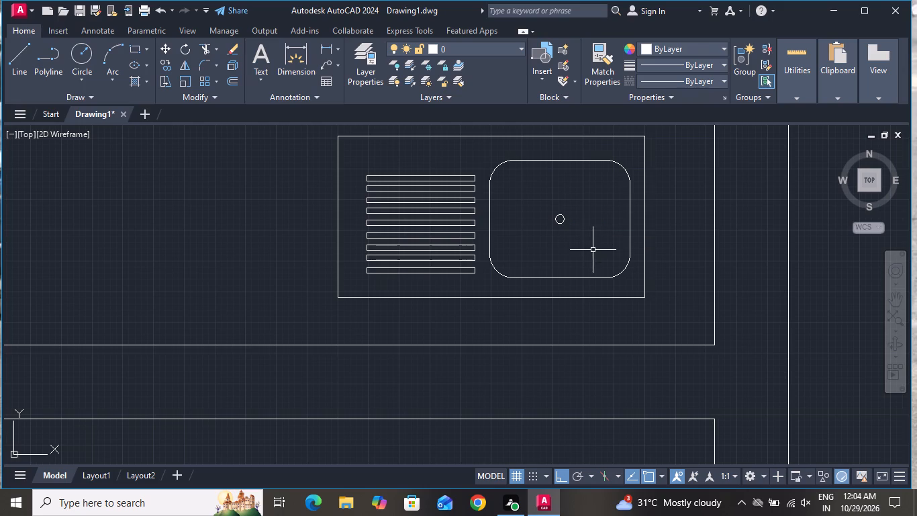
Draw a narrow upright faucet rectangle from the sink outline's lower edge up into the basin.
left_click(136, 47)
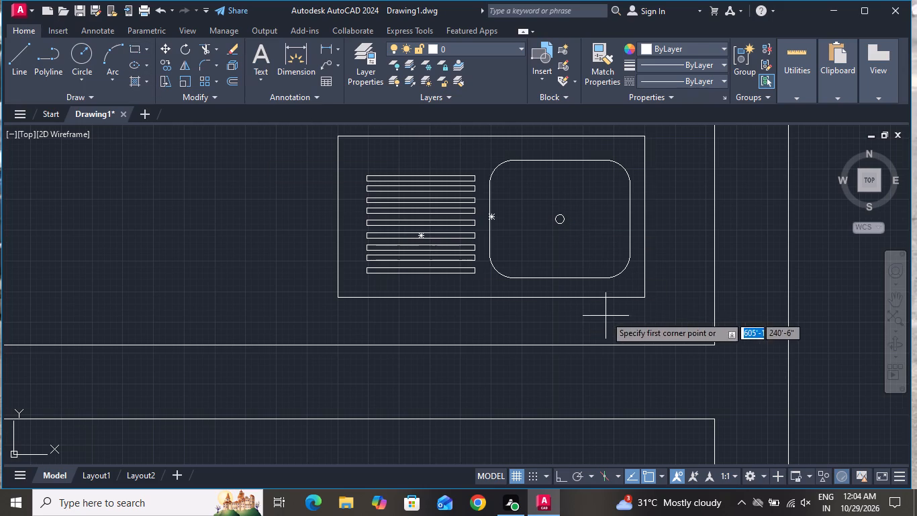
scroll(593, 294, "up", 2)
left_click(566, 304)
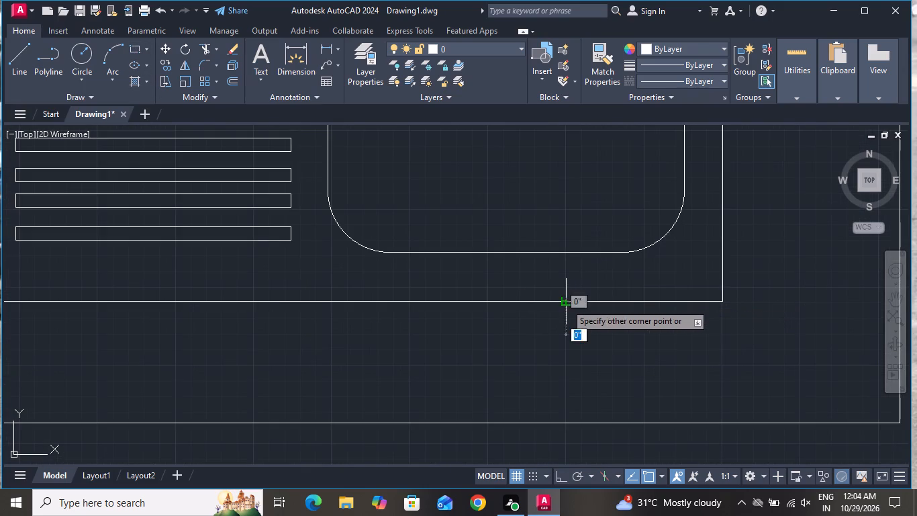
left_click(546, 207)
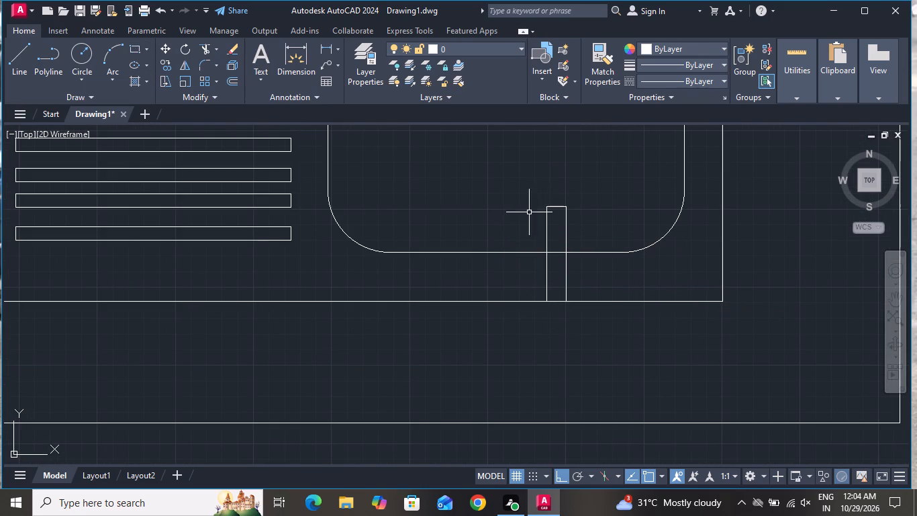
Move the faucet rectangle left along the sink's lower edge so it lines up below the drain circle.
left_click(574, 193)
left_click(552, 224)
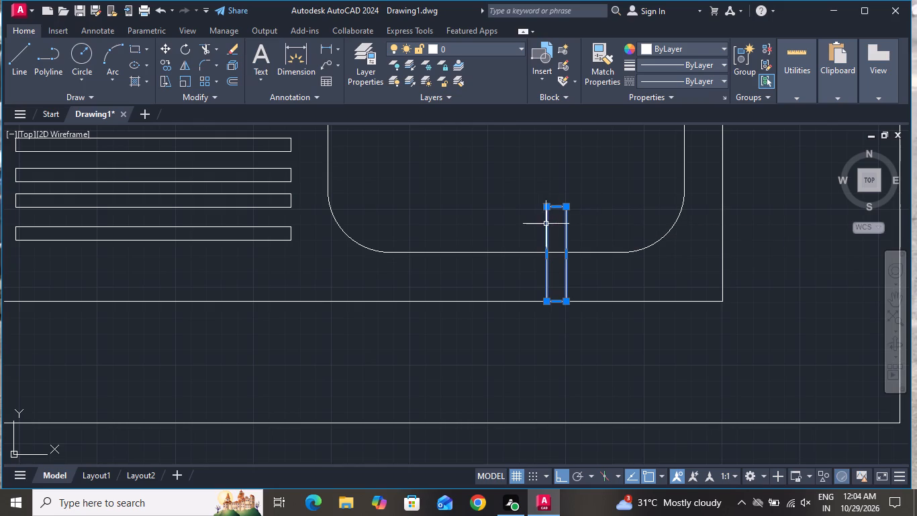
left_click(166, 49)
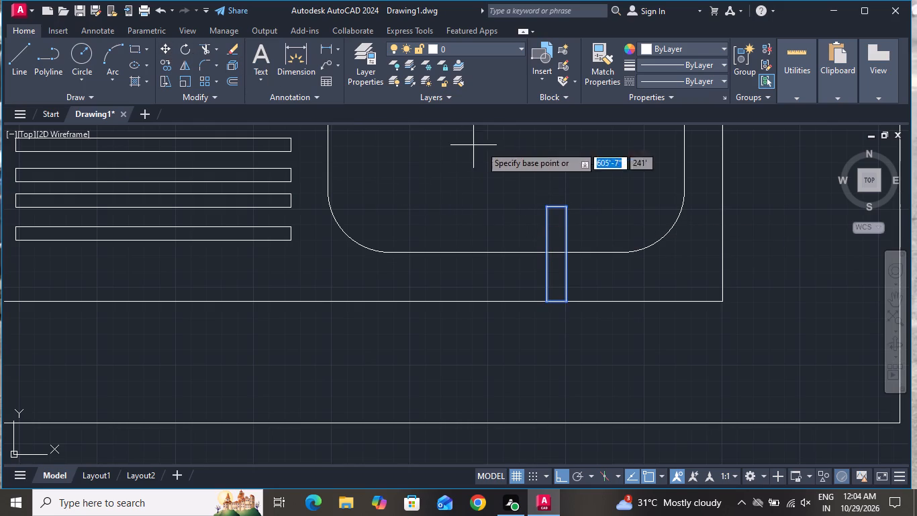
left_click(555, 302)
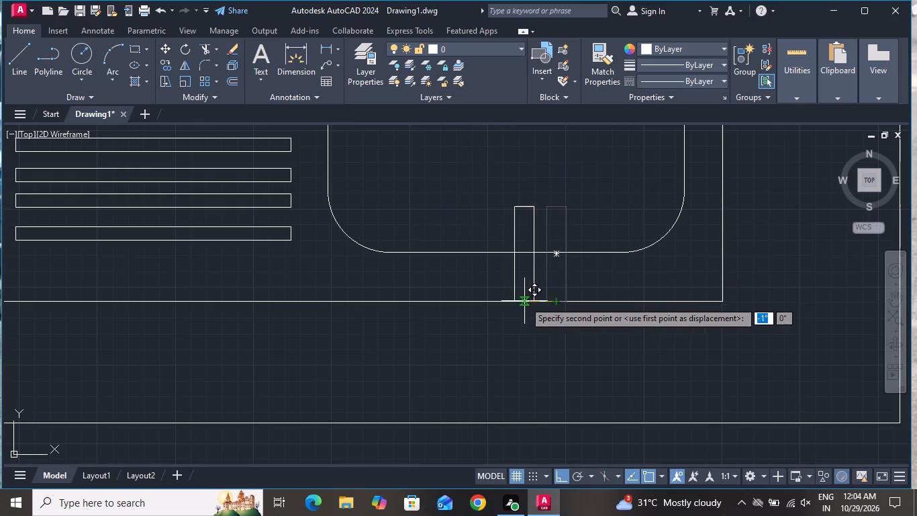
scroll(510, 302, "down", 2)
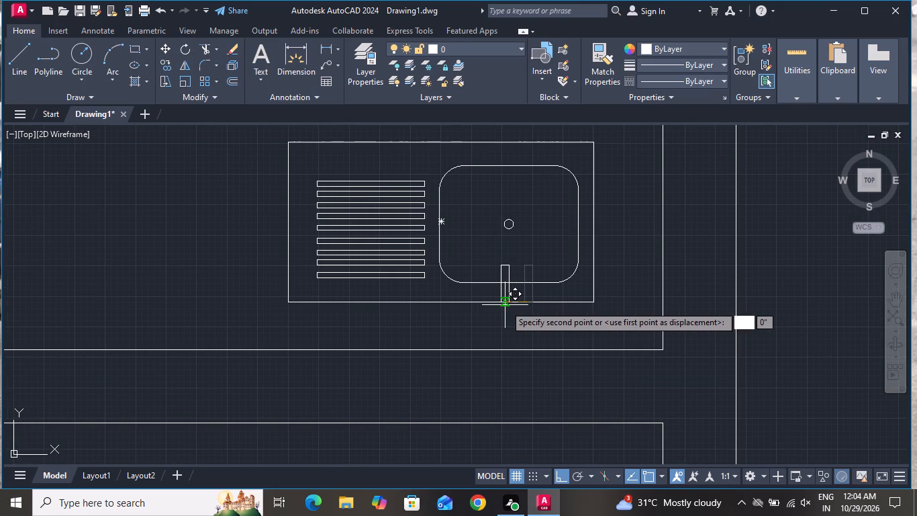
left_click(508, 307)
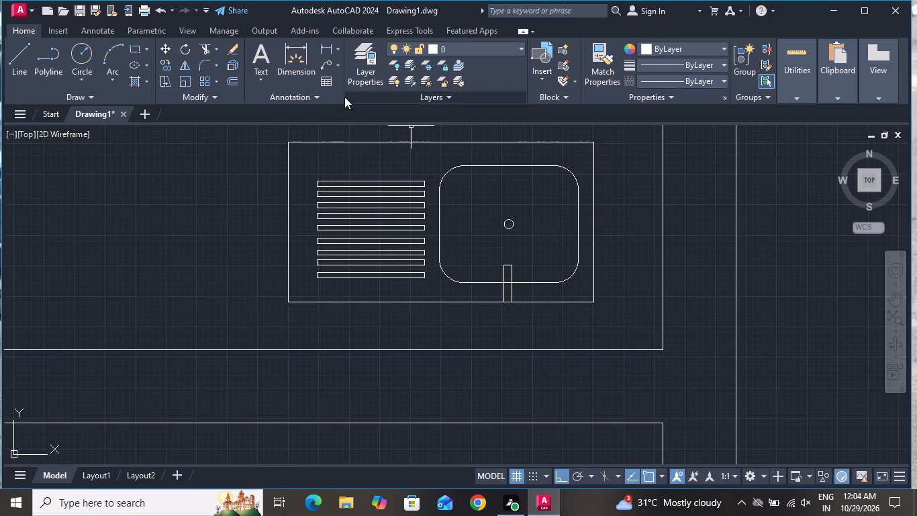
Trim away the piece of the basin's lower edge that crosses the faucet rectangle.
left_click(207, 47)
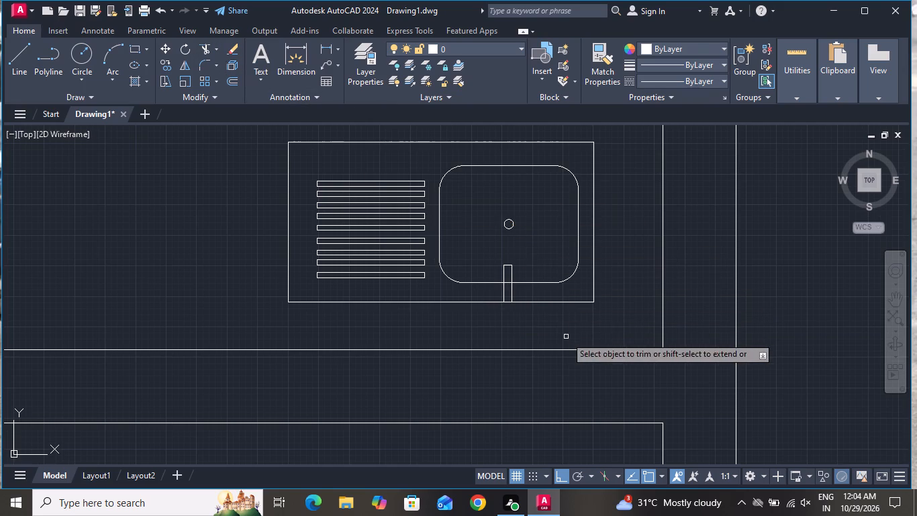
scroll(505, 265, "up", 3)
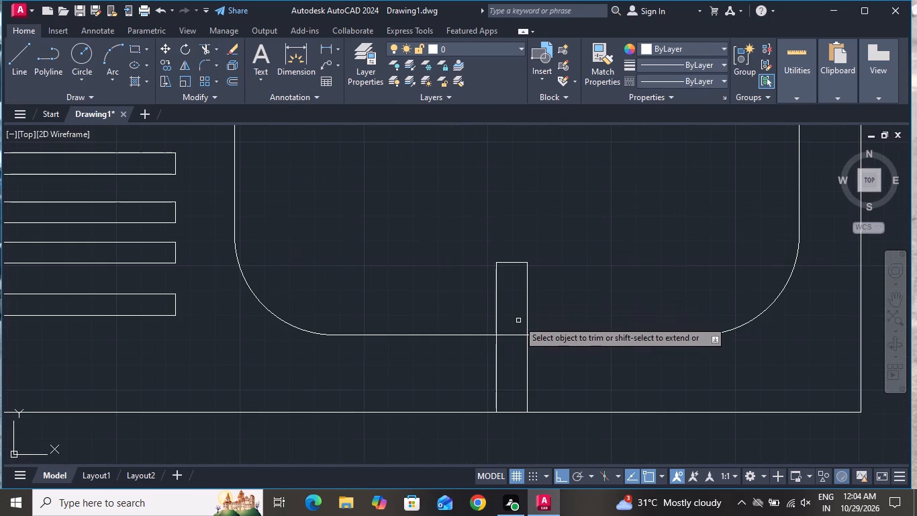
left_click(518, 320)
left_click(515, 347)
scroll(538, 348, "down", 2)
right_click(605, 285)
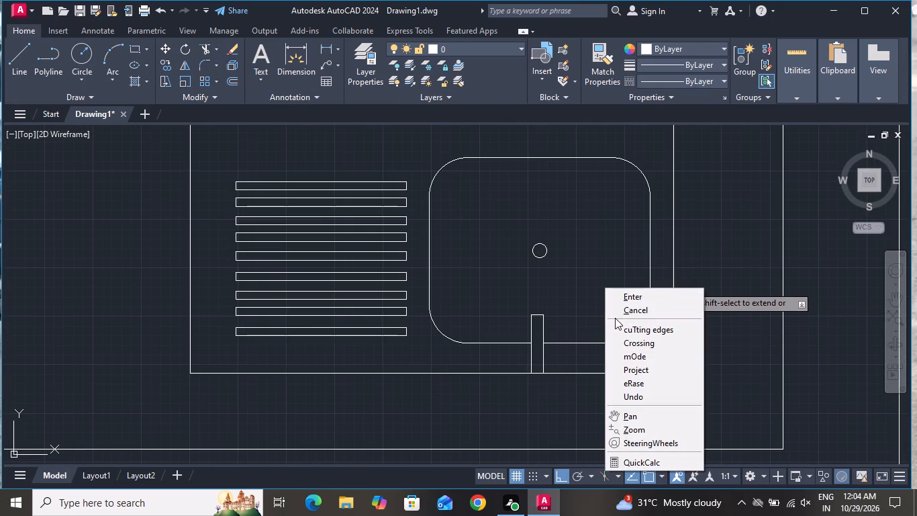
left_click(615, 317)
left_click(616, 314)
Move the complete sink left along the lower counter, leaving free space beside the right-hand kitchen wall.
scroll(614, 312, "down", 5)
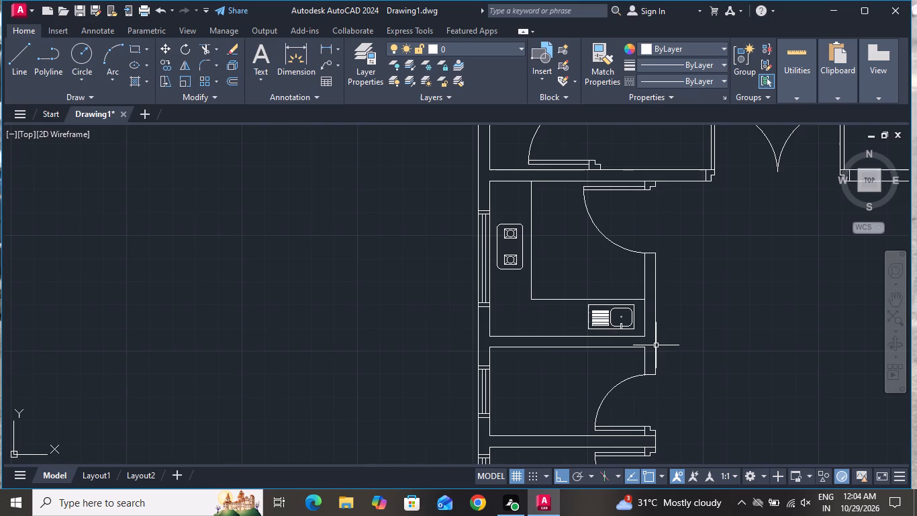
scroll(656, 345, "down", 1)
scroll(628, 337, "up", 2)
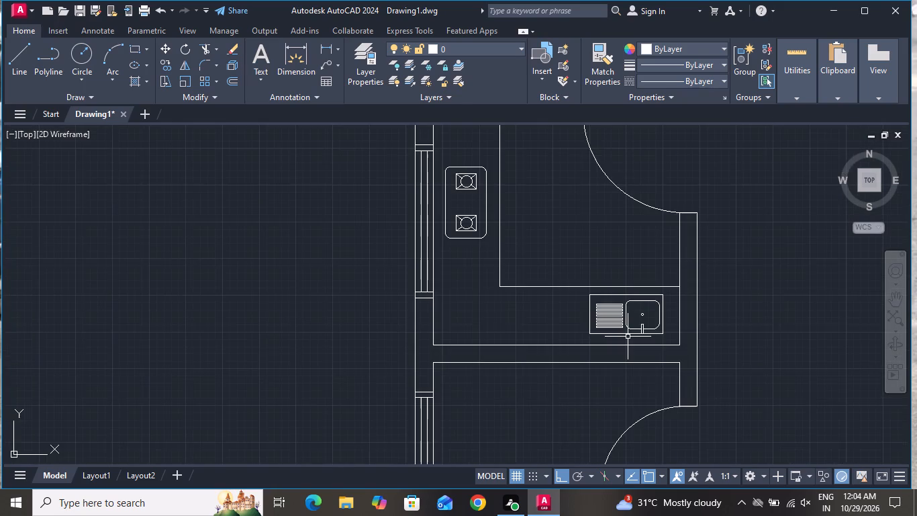
scroll(628, 337, "down", 2)
scroll(626, 338, "up", 1)
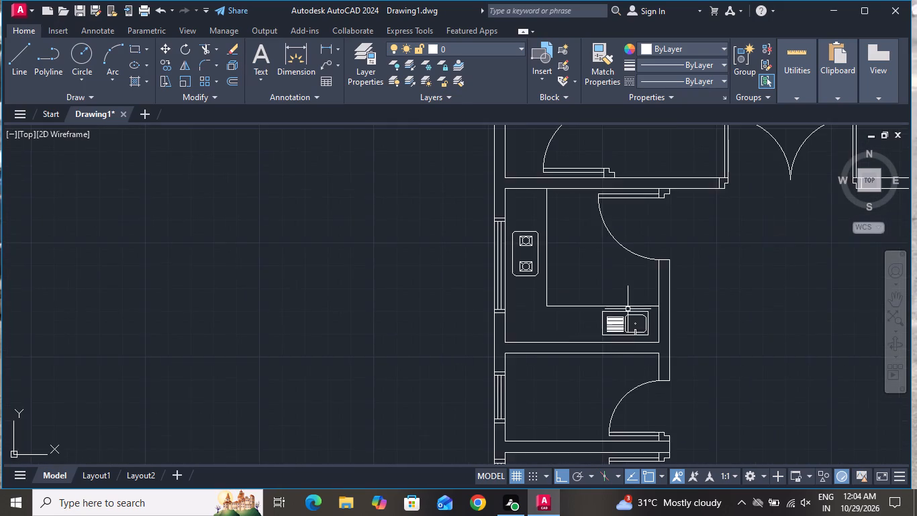
scroll(629, 307, "up", 2)
left_click(688, 323)
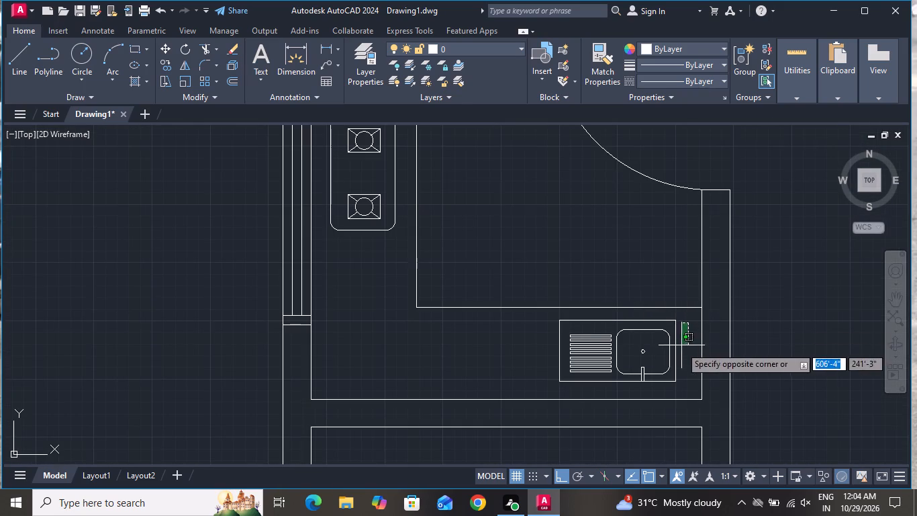
left_click(534, 389)
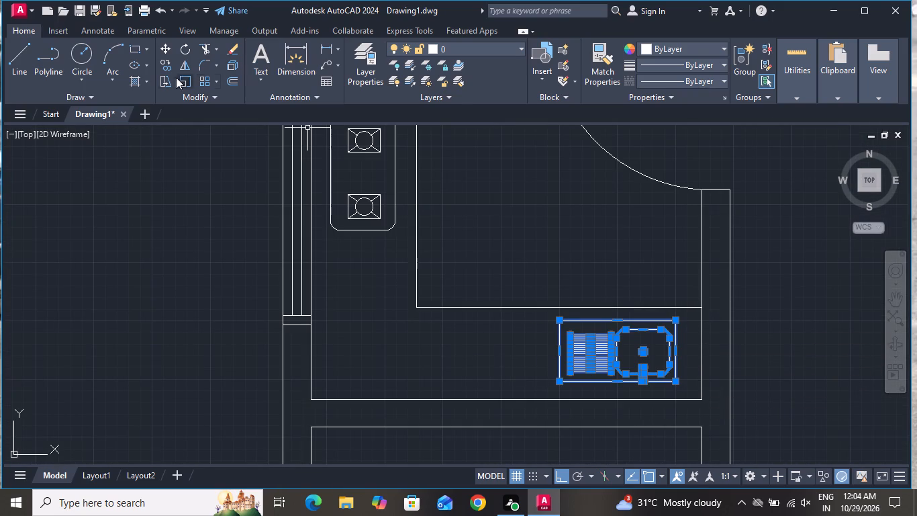
left_click(160, 47)
left_click(628, 357)
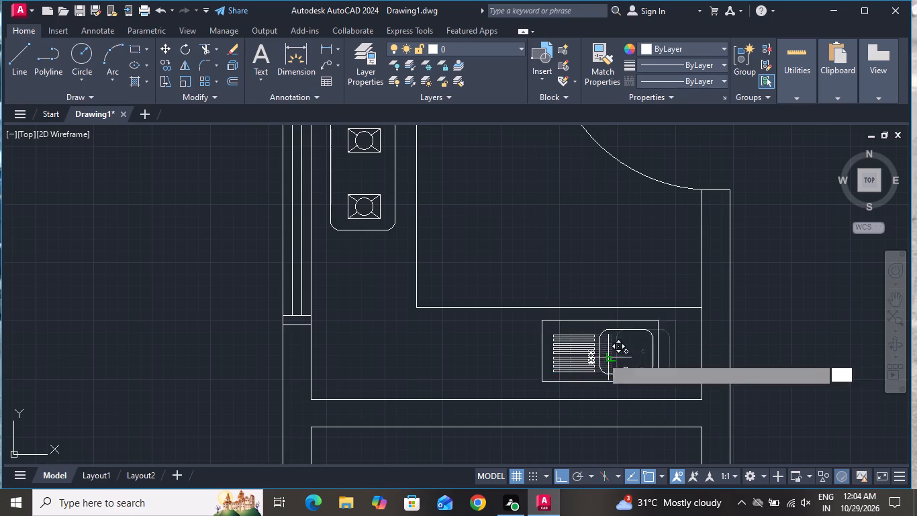
left_click(508, 360)
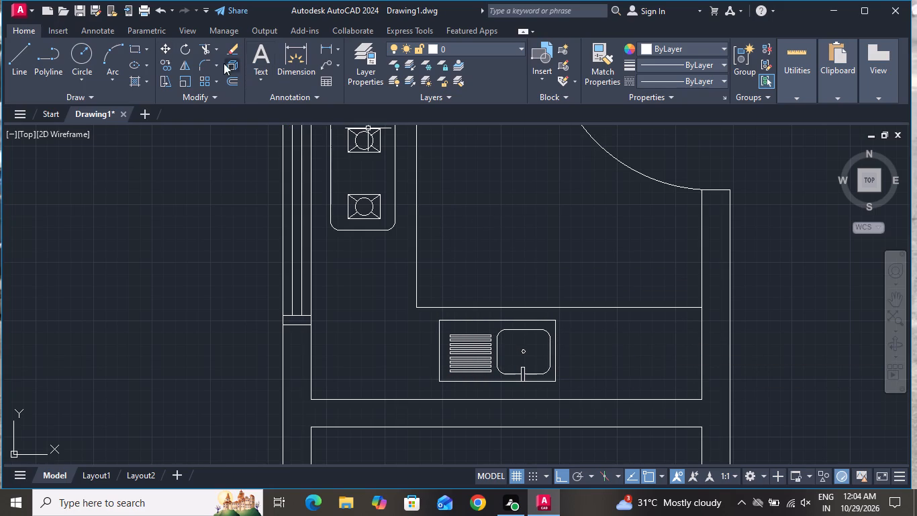
Draw a vertical line across the lower counter, from its front edge to the wall, just right of the sink.
left_click(15, 52)
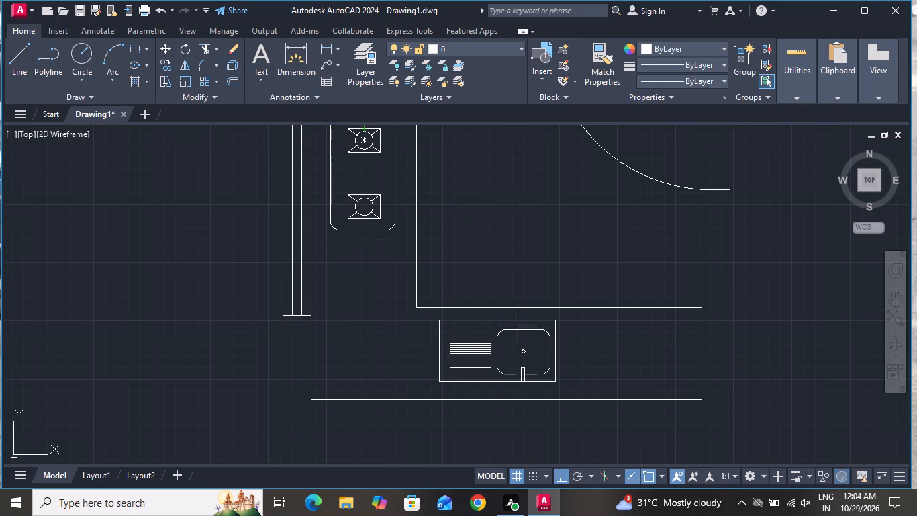
left_click(599, 309)
left_click(601, 399)
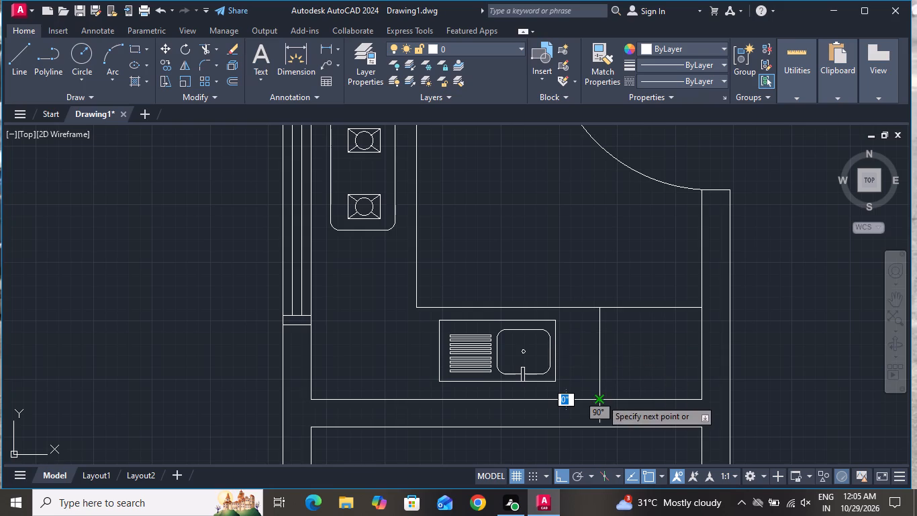
right_click(601, 399)
left_click(618, 282)
left_click(618, 275)
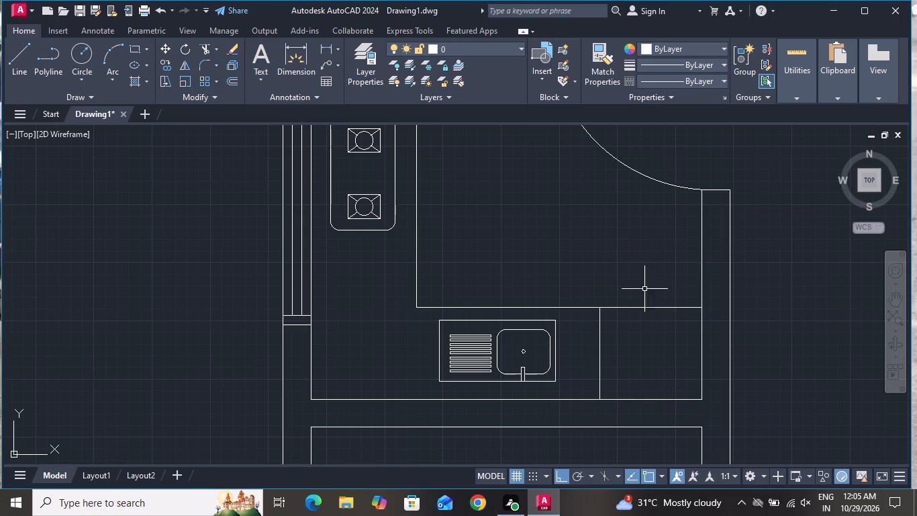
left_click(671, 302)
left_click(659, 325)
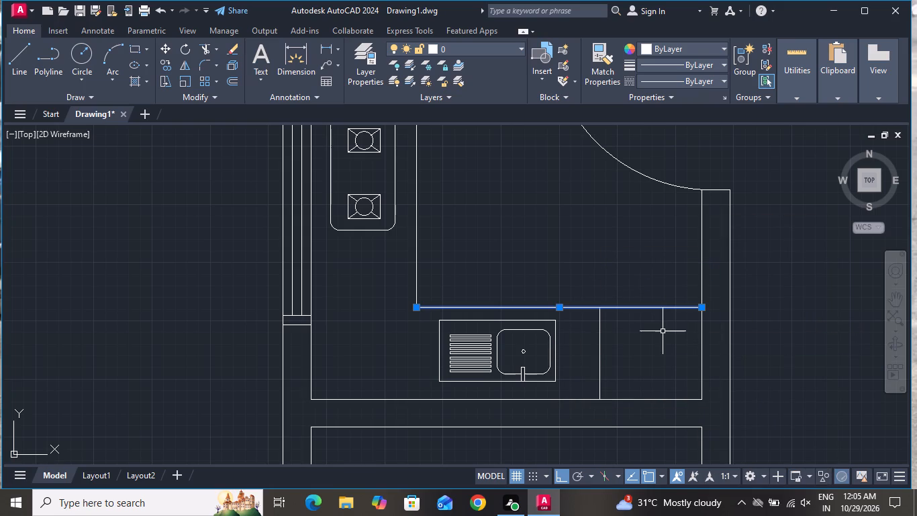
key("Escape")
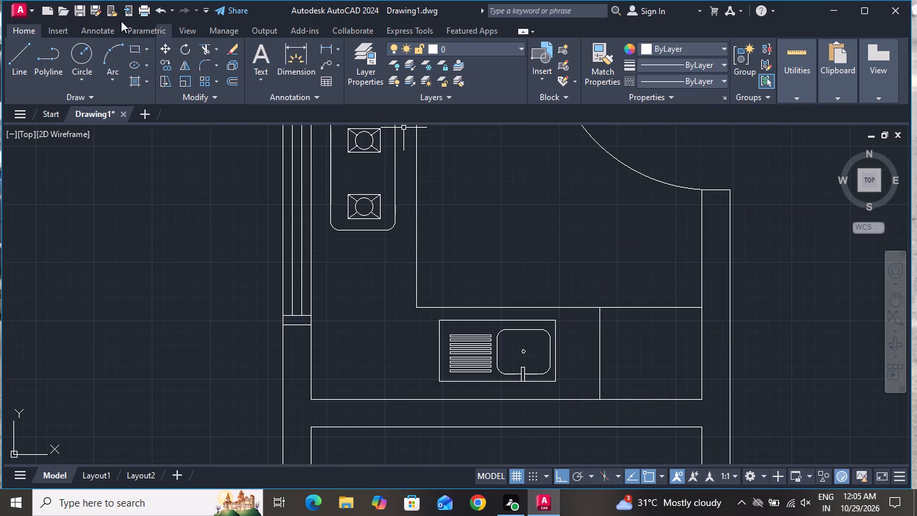
Trim the counter's front edge between the new vertical line and the right-hand kitchen wall.
left_click(203, 52)
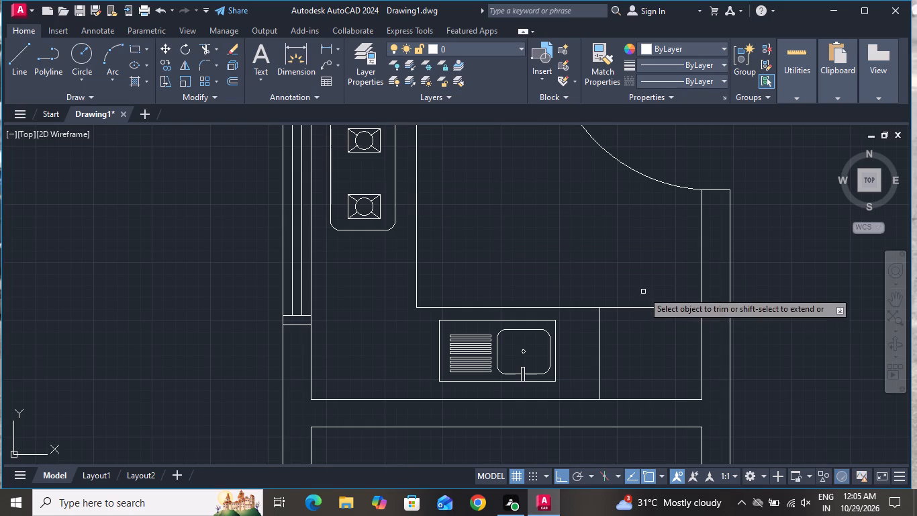
left_click(643, 291)
left_click(643, 329)
right_click(645, 320)
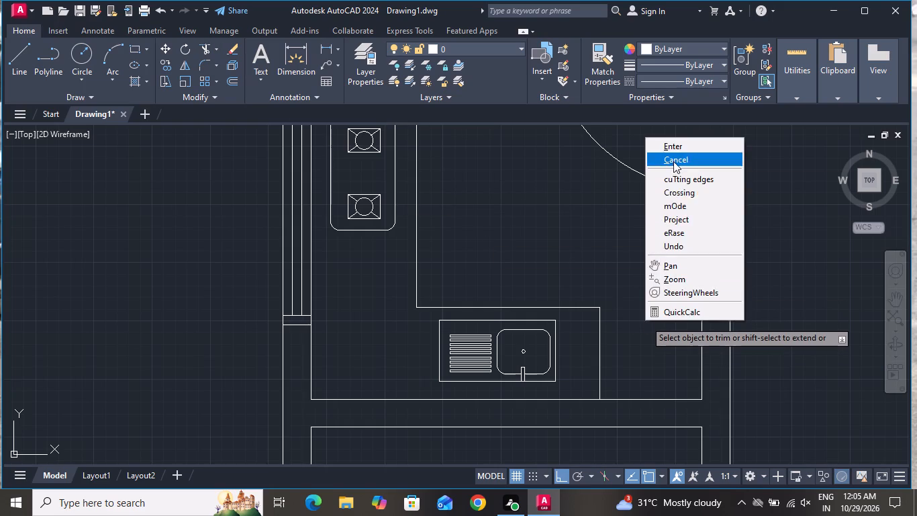
left_click(673, 161)
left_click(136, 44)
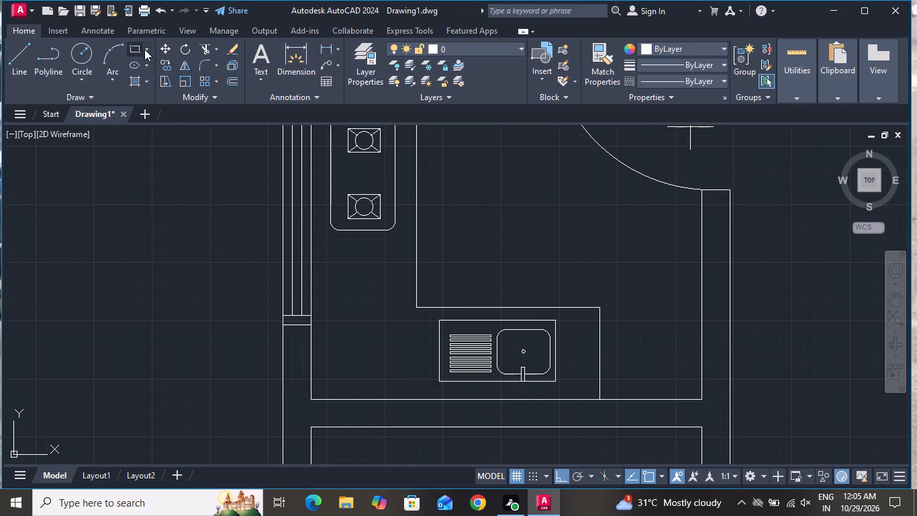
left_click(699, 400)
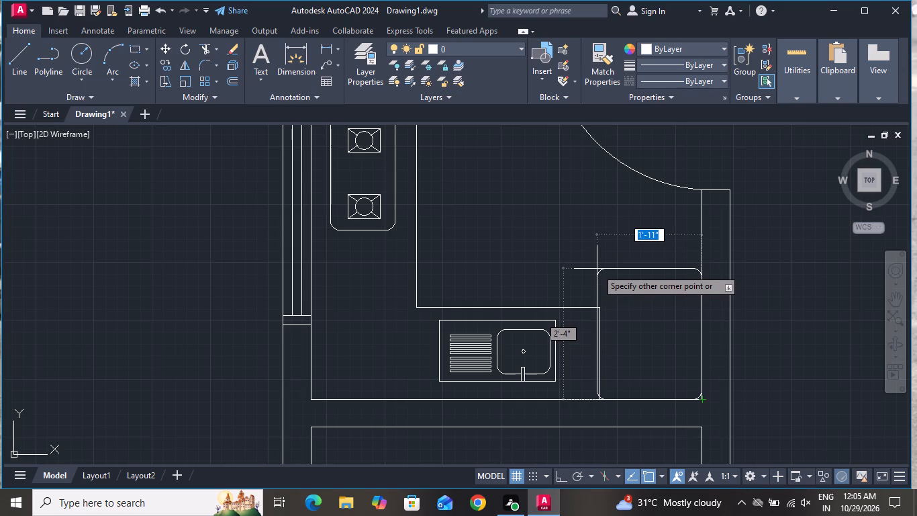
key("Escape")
Draw a sharp-cornered rectangle about 1'-10" by 1'-9" from the kitchen's lower right corner to beside the counter end.
type("REC F O")
key("space")
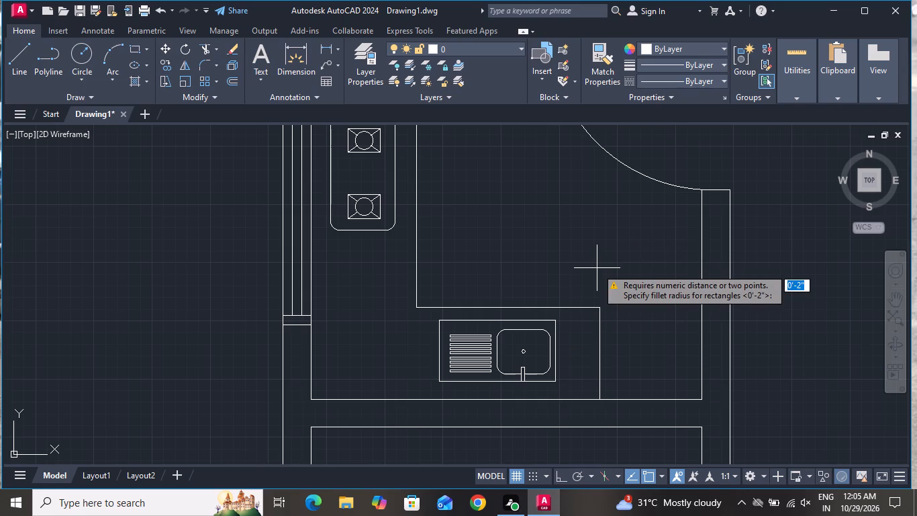
left_click(546, 172)
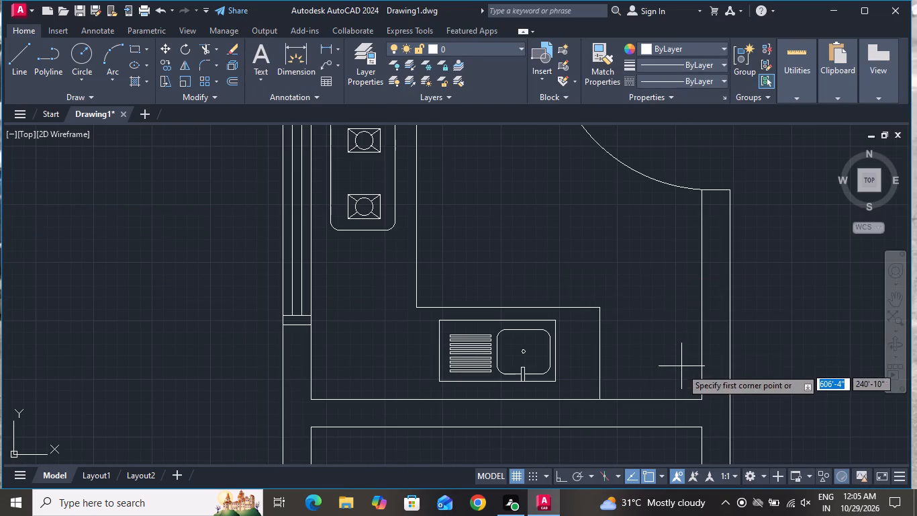
left_click(701, 398)
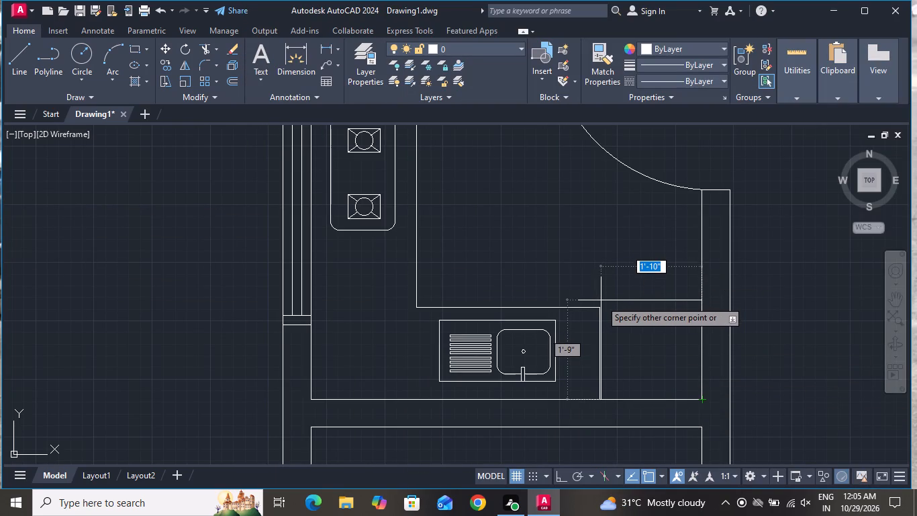
left_click(601, 300)
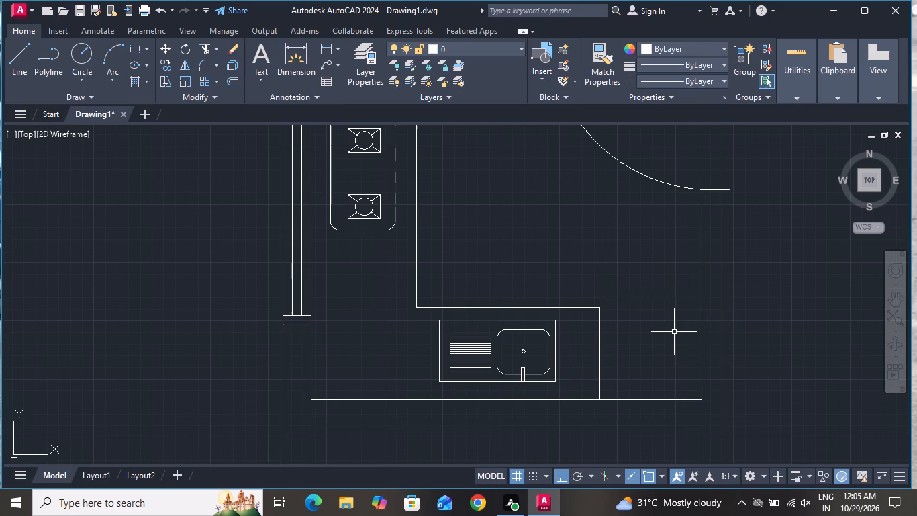
Offset the corner appliance rectangle 1" inward.
type("O 1")
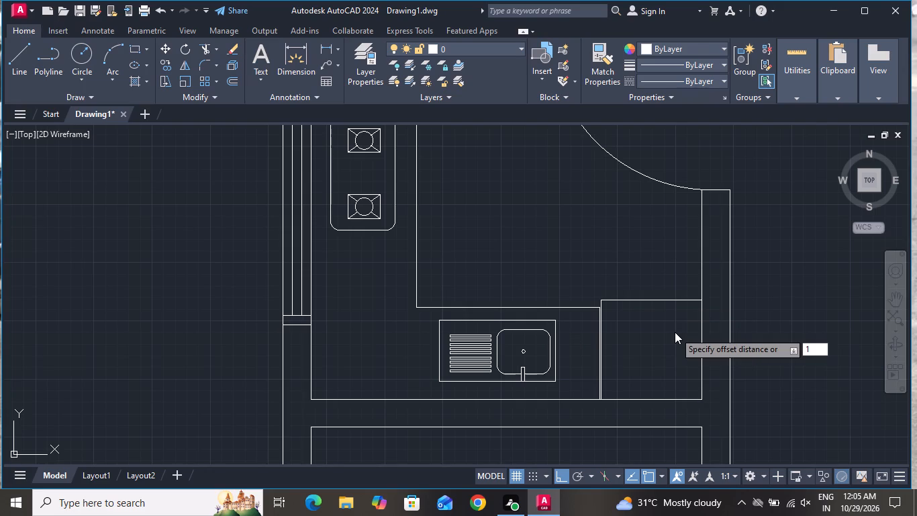
key("shift+quotedbl")
key("Return")
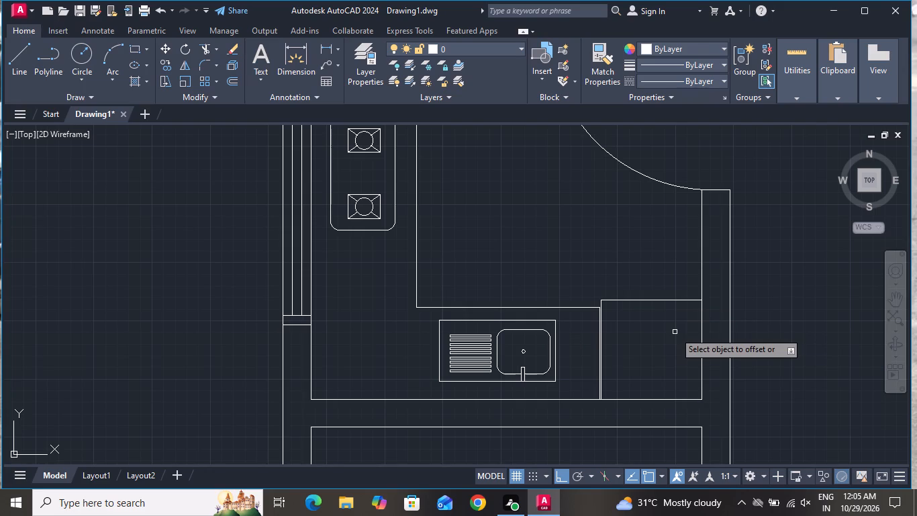
left_click(687, 301)
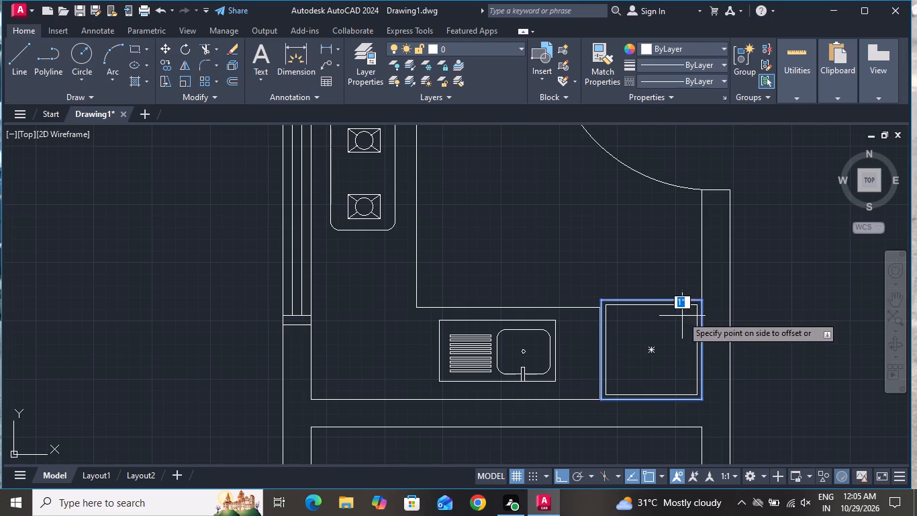
left_click(676, 325)
right_click_drag(663, 336, 659, 342)
left_click(666, 367)
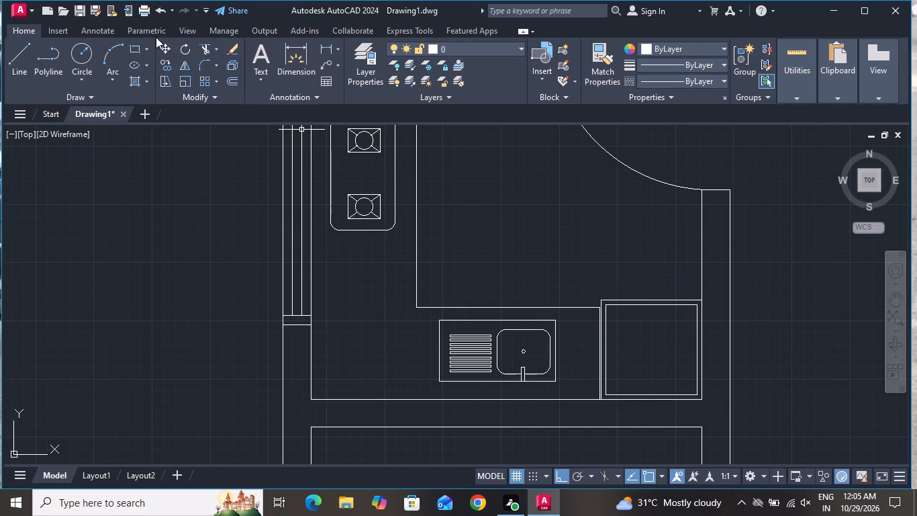
Draw a small handle rectangle about 4" by 1" on the outer top edge of the corner appliance, near its left end.
left_click(134, 50)
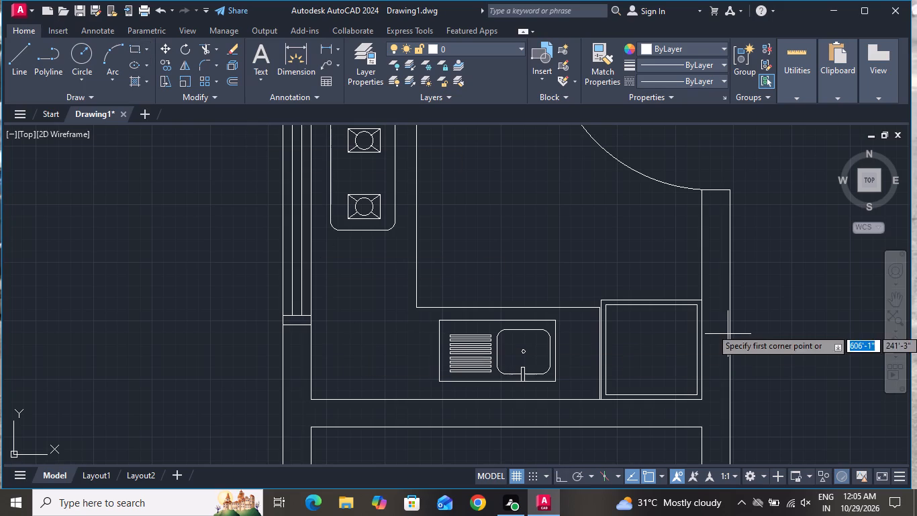
scroll(692, 300, "up", 1)
scroll(591, 312, "up", 1)
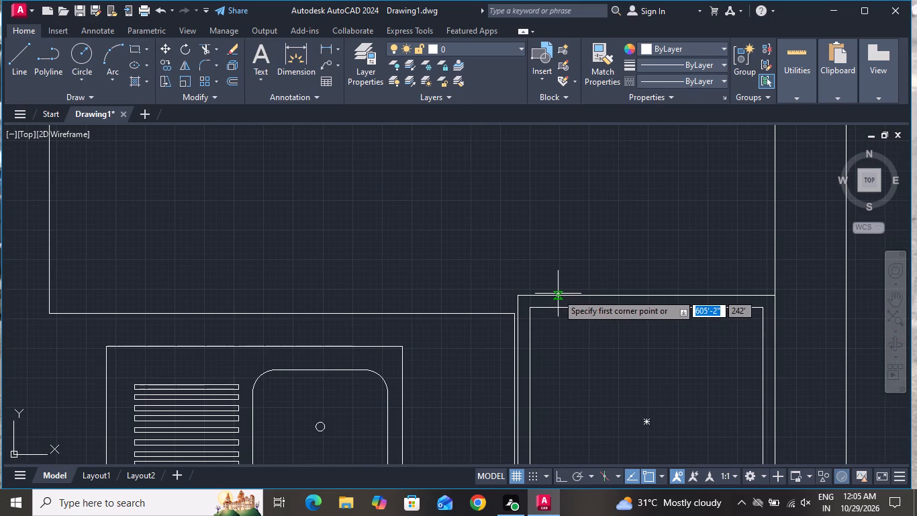
left_click(555, 296)
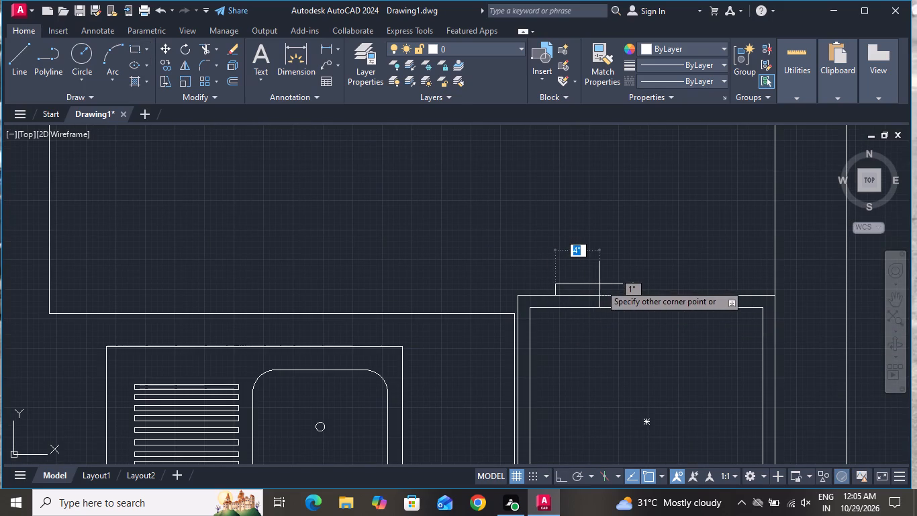
left_click(608, 286)
scroll(698, 326, "down", 1)
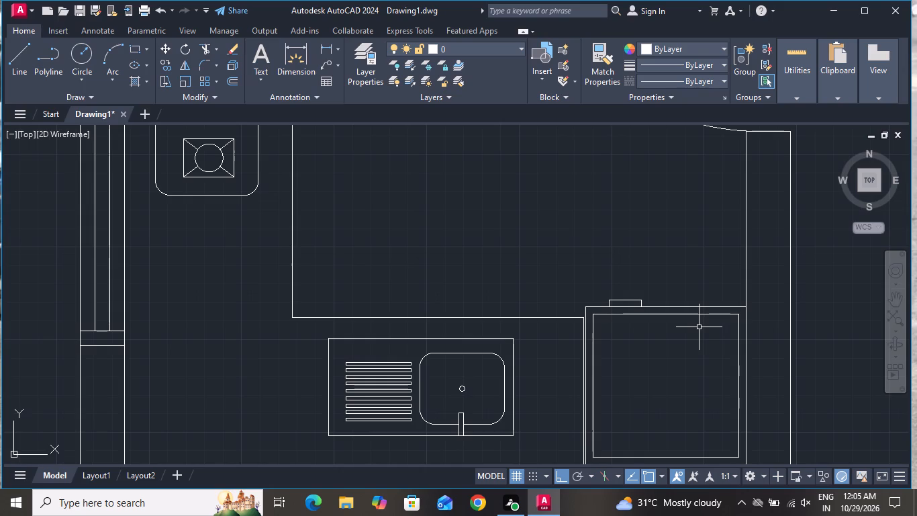
scroll(698, 325, "down", 2)
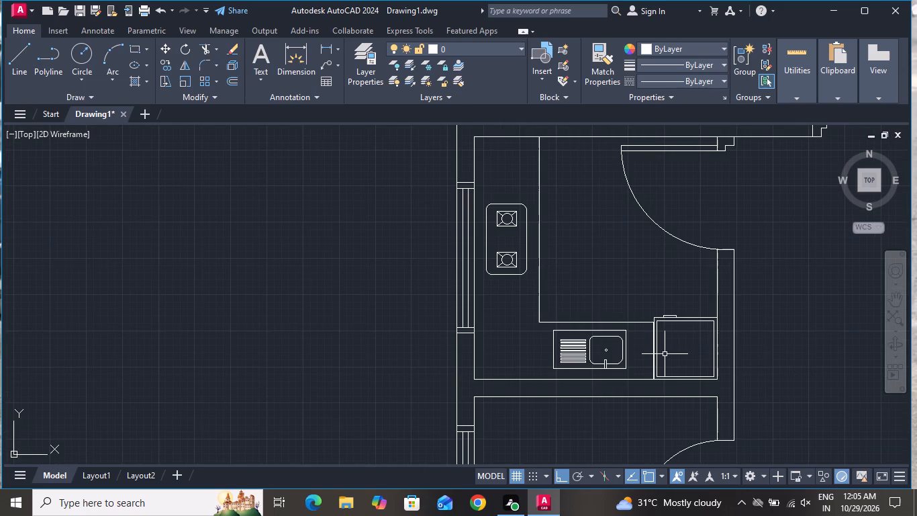
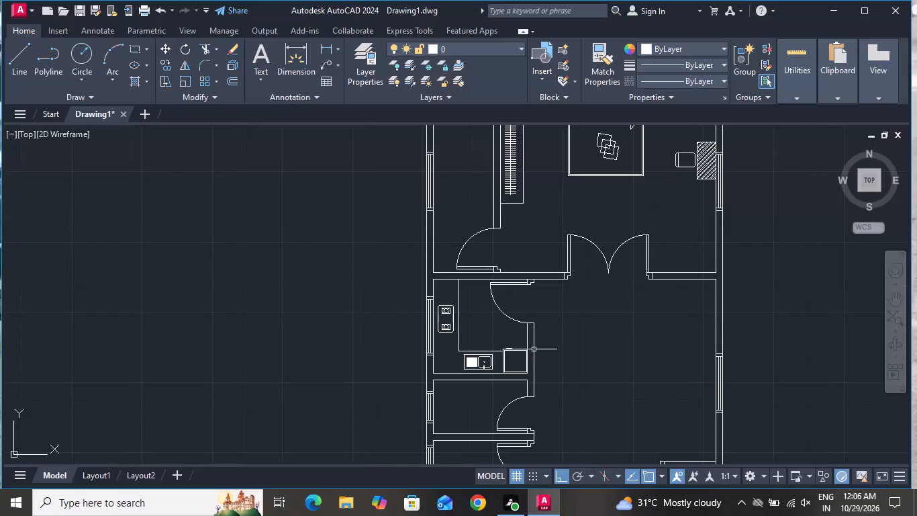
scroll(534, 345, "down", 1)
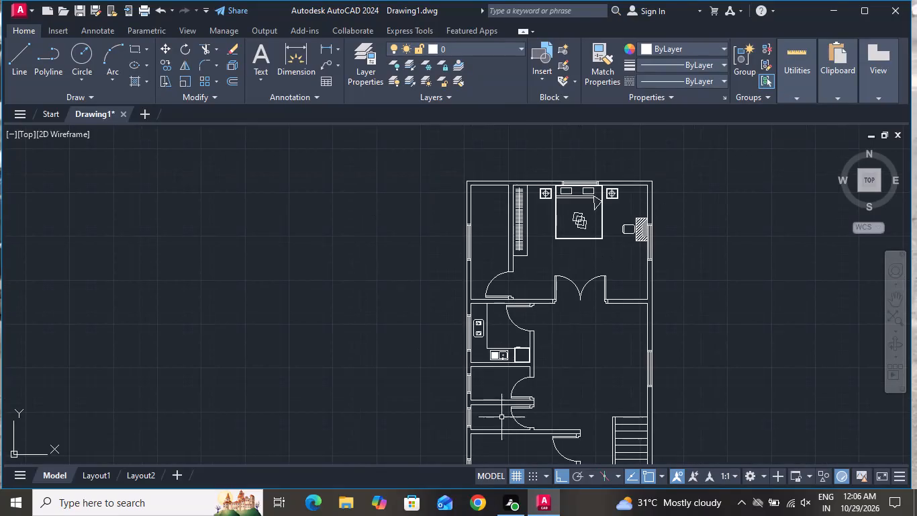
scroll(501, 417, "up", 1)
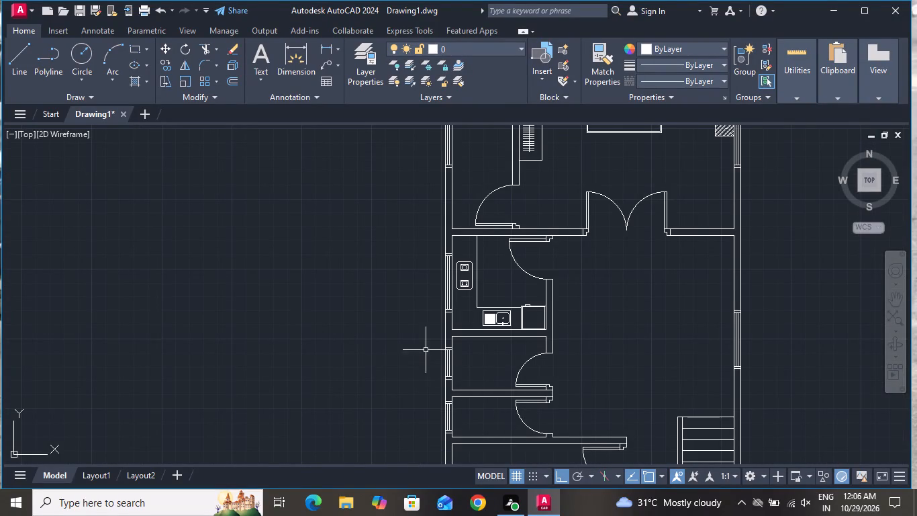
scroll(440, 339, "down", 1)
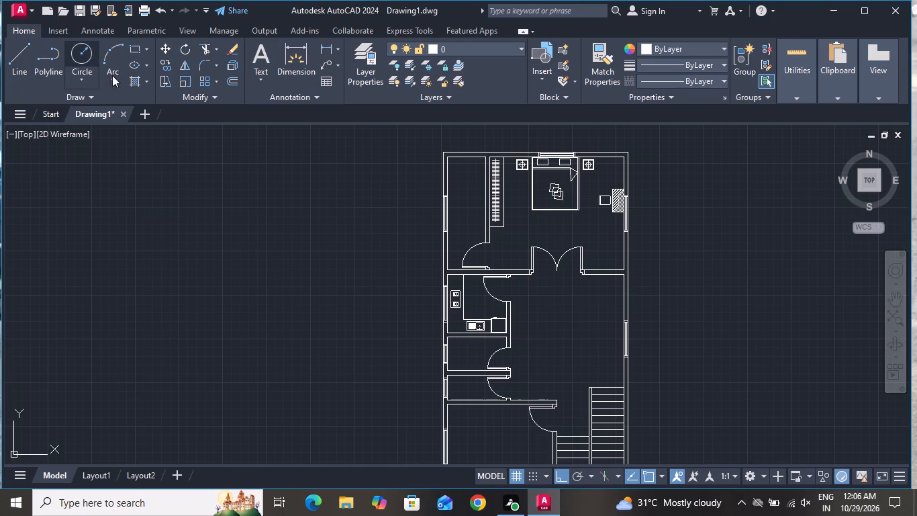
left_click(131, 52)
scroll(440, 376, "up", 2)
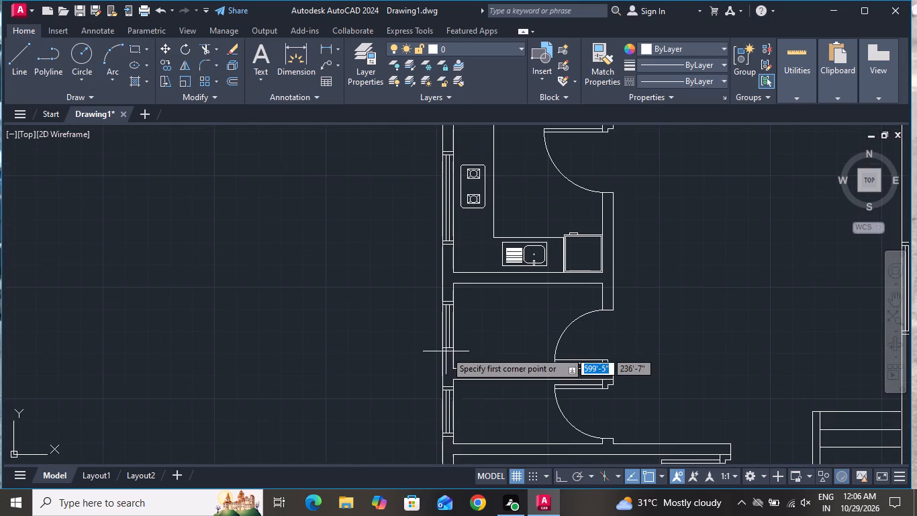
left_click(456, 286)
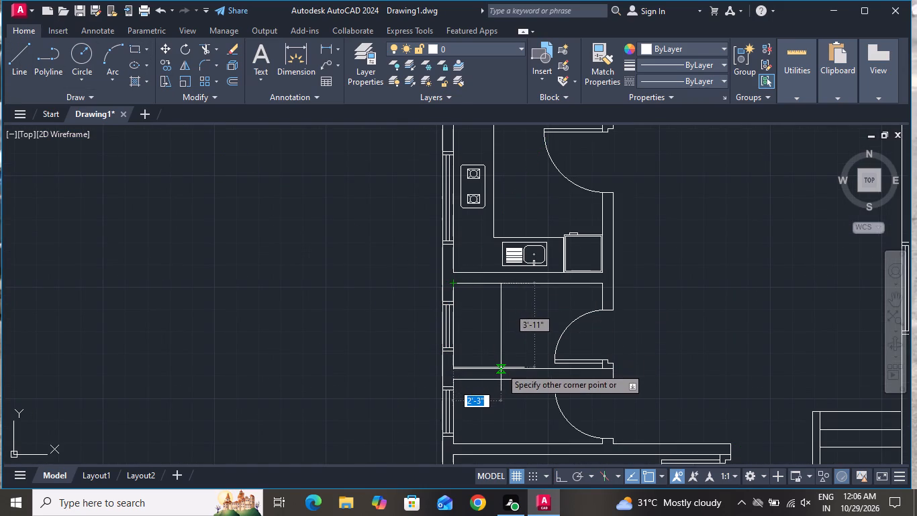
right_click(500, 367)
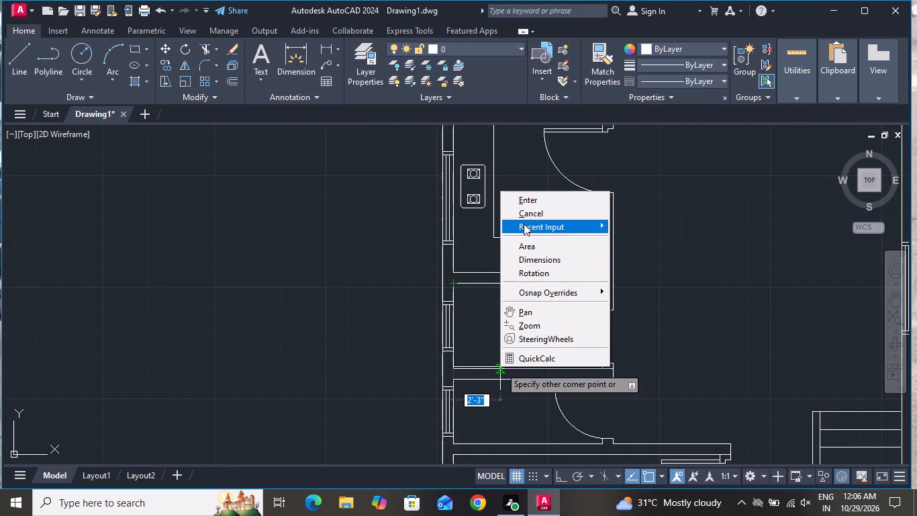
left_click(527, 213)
Draw a narrow bathtub rectangle with 2" filleted corners along the left wall of the room below the kitchen, reaching its lower wall.
type("REC F 2")
key("space")
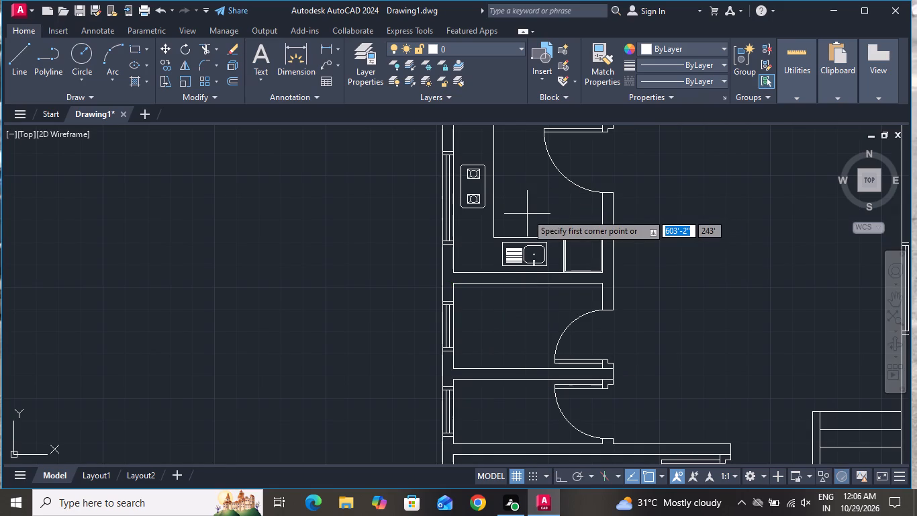
scroll(440, 310, "up", 2)
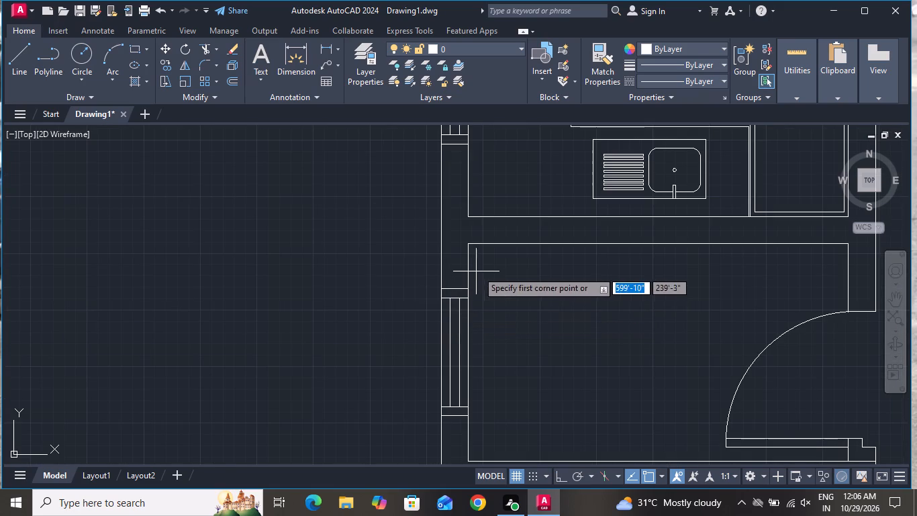
left_click(481, 260)
scroll(554, 450, "down", 1)
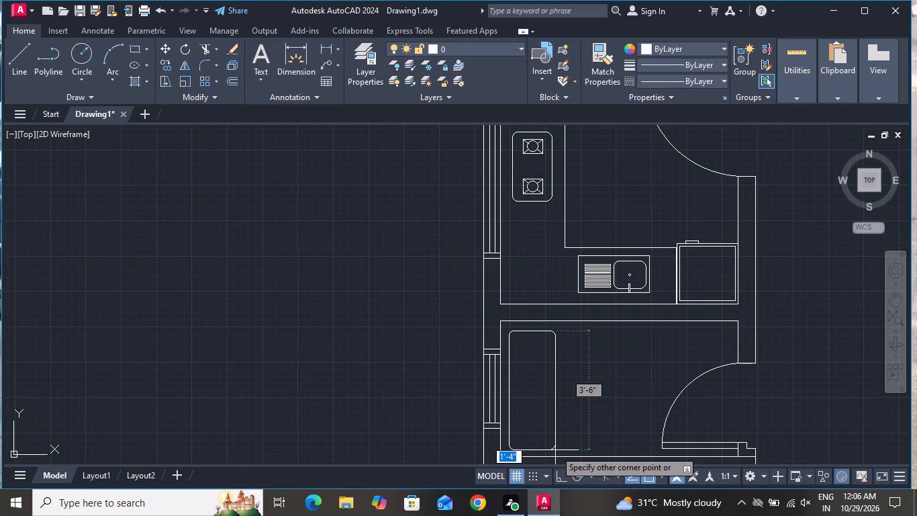
left_click(560, 453)
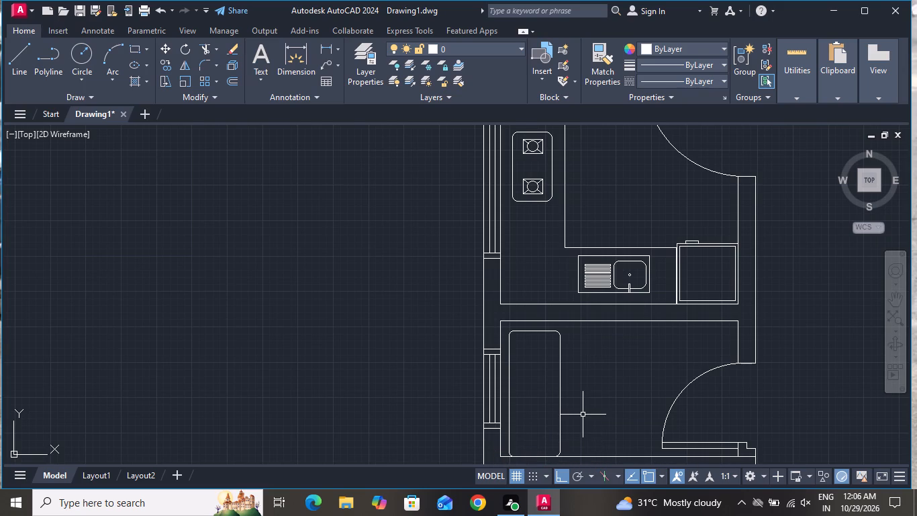
Offset the bathtub rectangle 1" inward.
type("O 1")
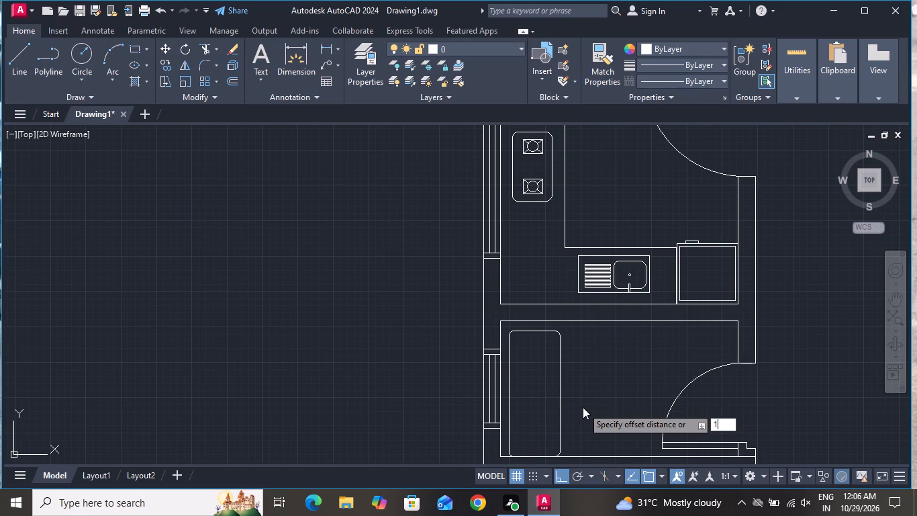
key("shift+quotedbl")
key("Return")
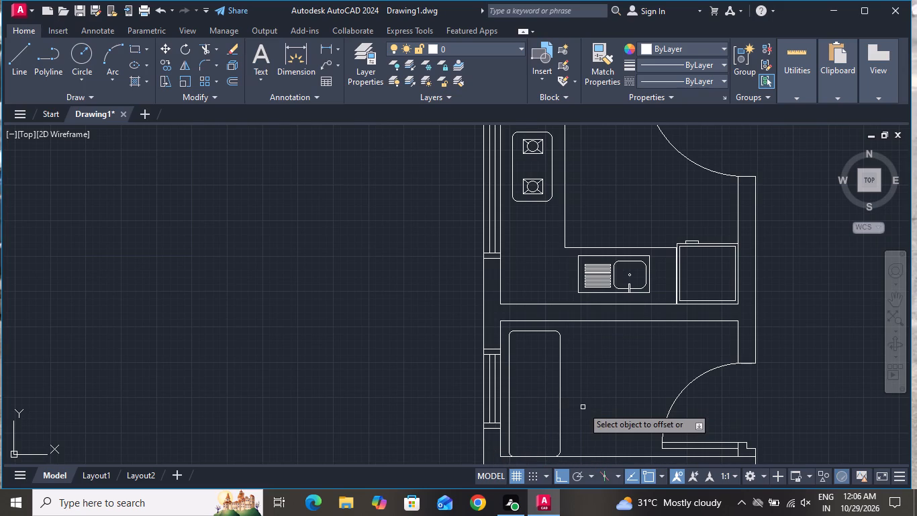
left_click(559, 390)
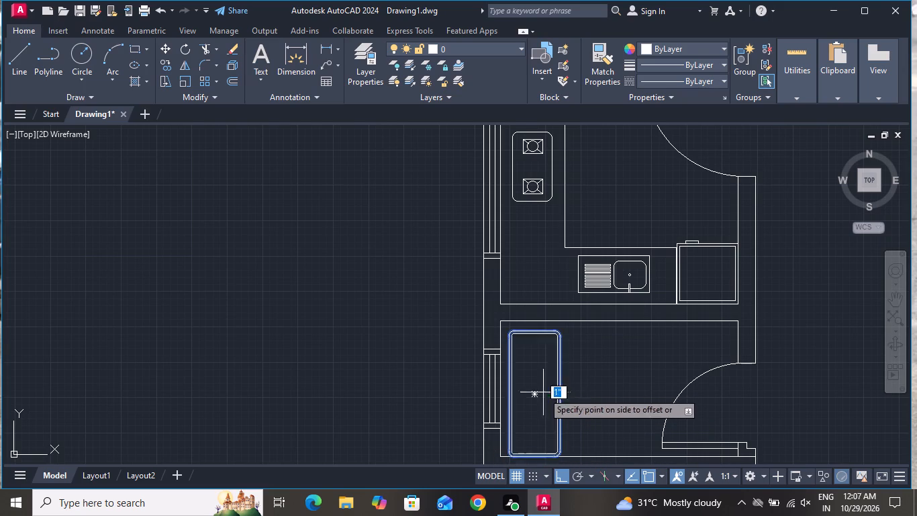
left_click(540, 394)
right_click(542, 378)
left_click(582, 248)
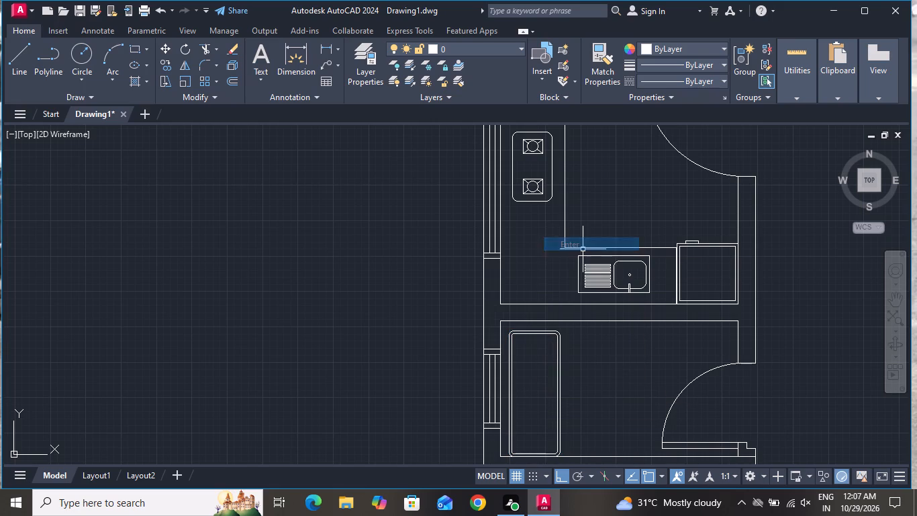
Draw a small drain circle inside the bathtub near its lower right corner.
left_click(77, 60)
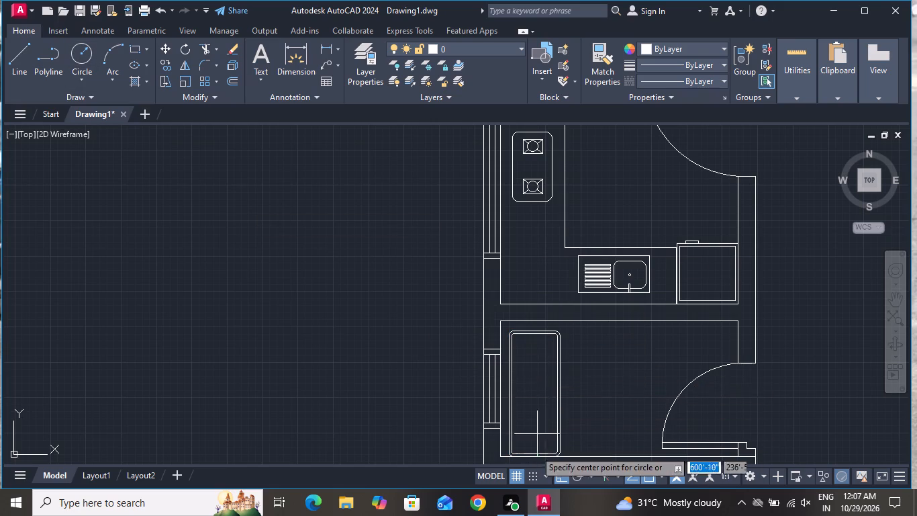
scroll(535, 446, "down", 1)
scroll(548, 460, "up", 3)
left_click(535, 406)
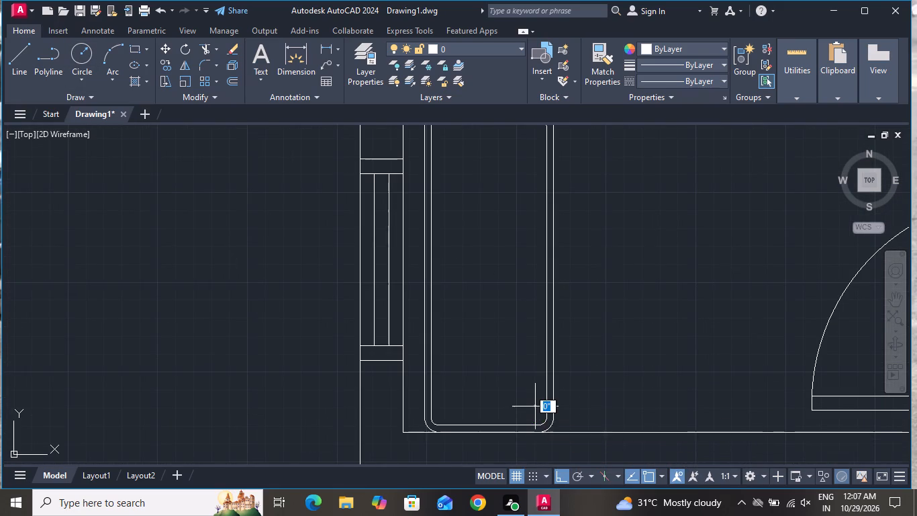
left_click(529, 415)
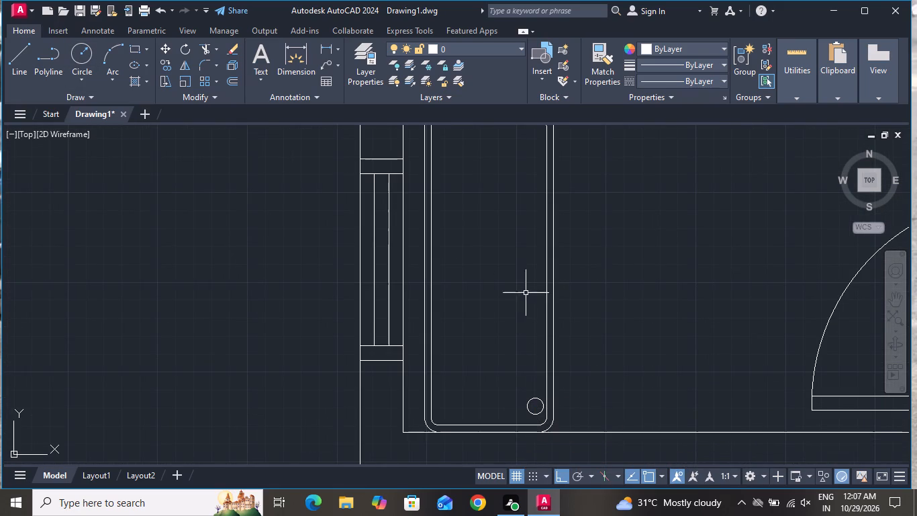
Draw a faucet rectangle about 1" by 3" extending down from the middle of the bathtub's inner top edge.
scroll(530, 300, "down", 1)
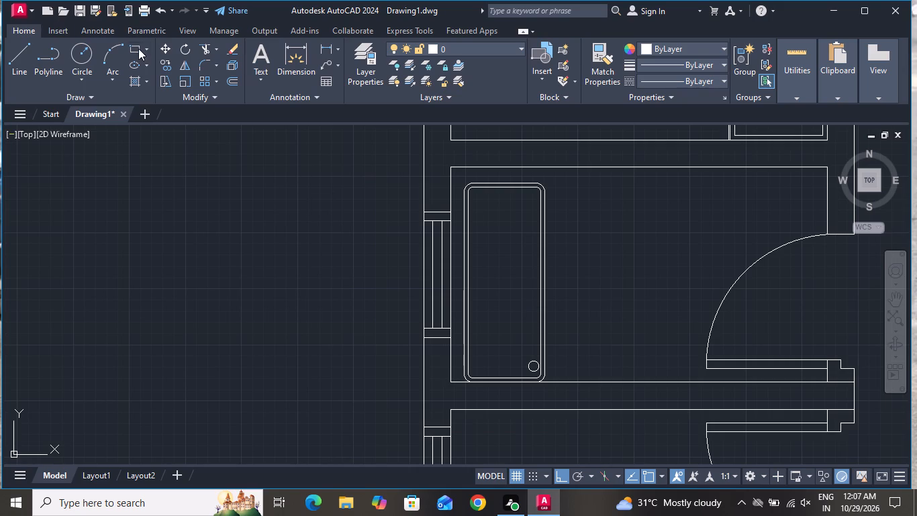
left_click(138, 48)
scroll(501, 182, "up", 2)
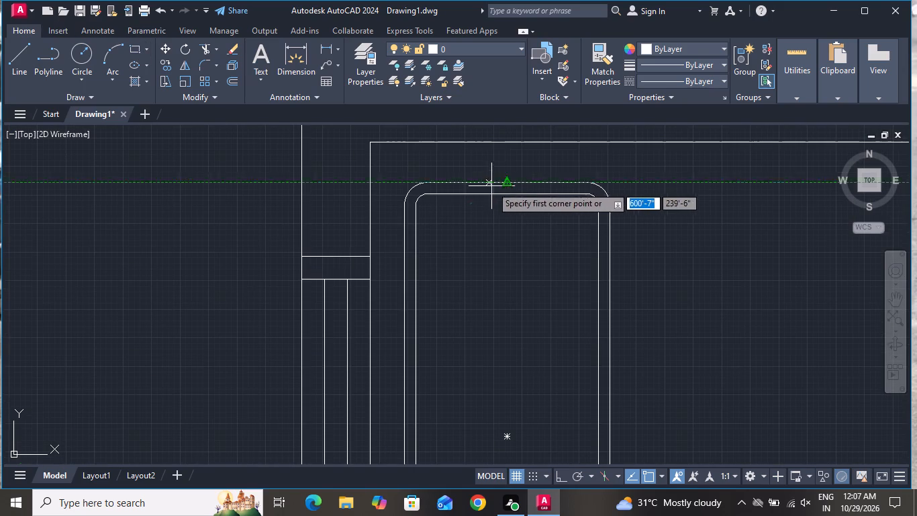
left_click(498, 196)
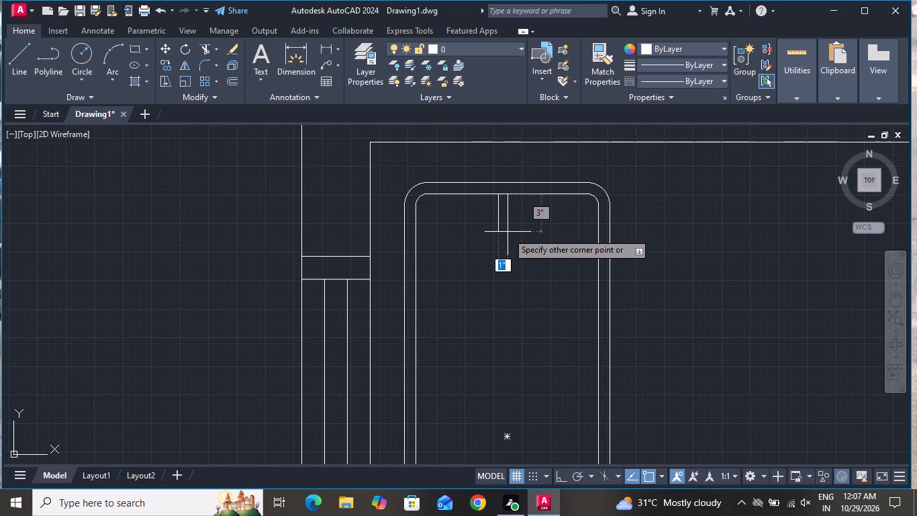
left_click(506, 234)
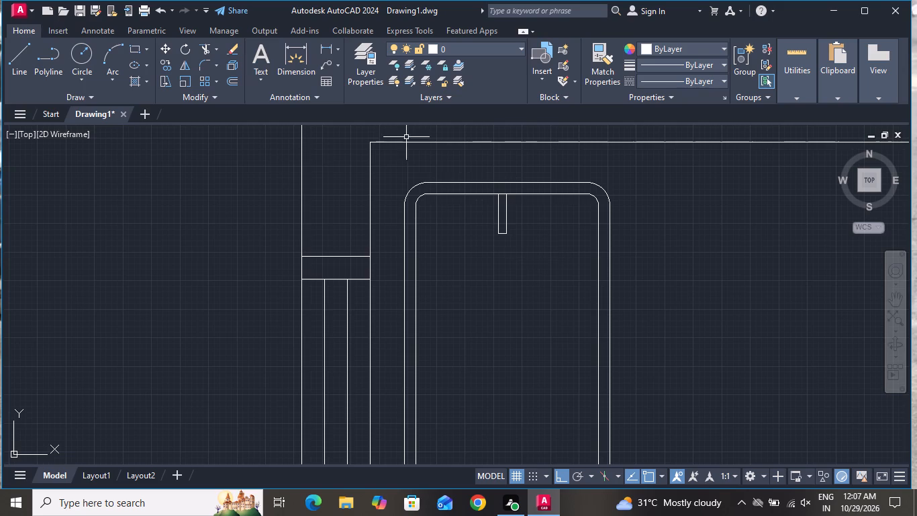
Draw a small tap-knob circle just right of the bathtub faucet, near the inner top edge.
left_click(79, 51)
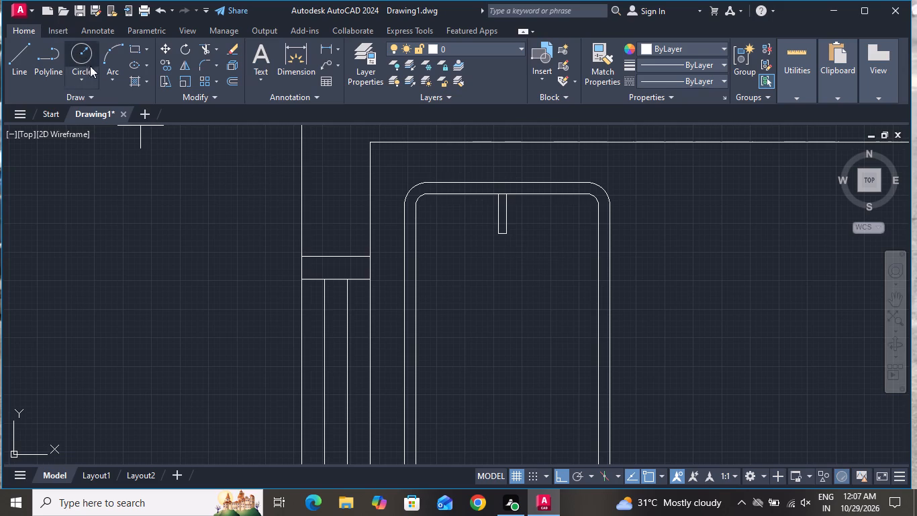
scroll(521, 200, "up", 1)
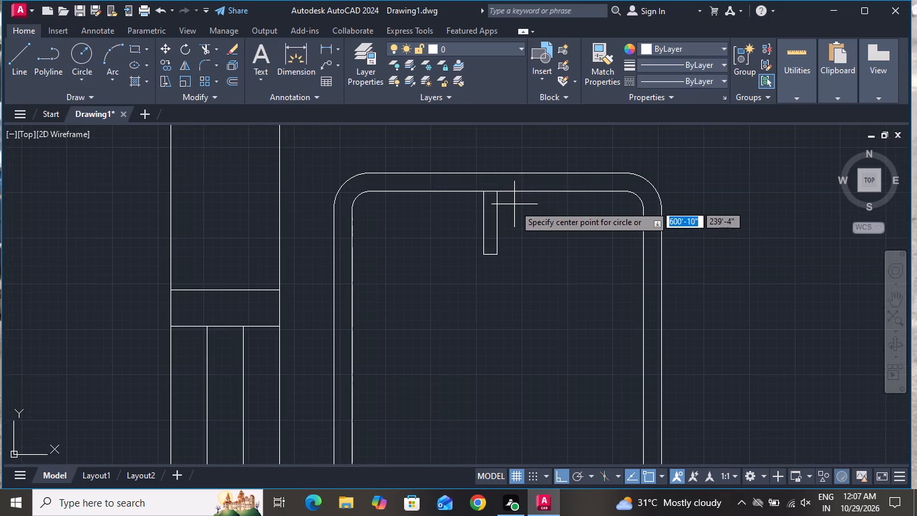
left_click(512, 208)
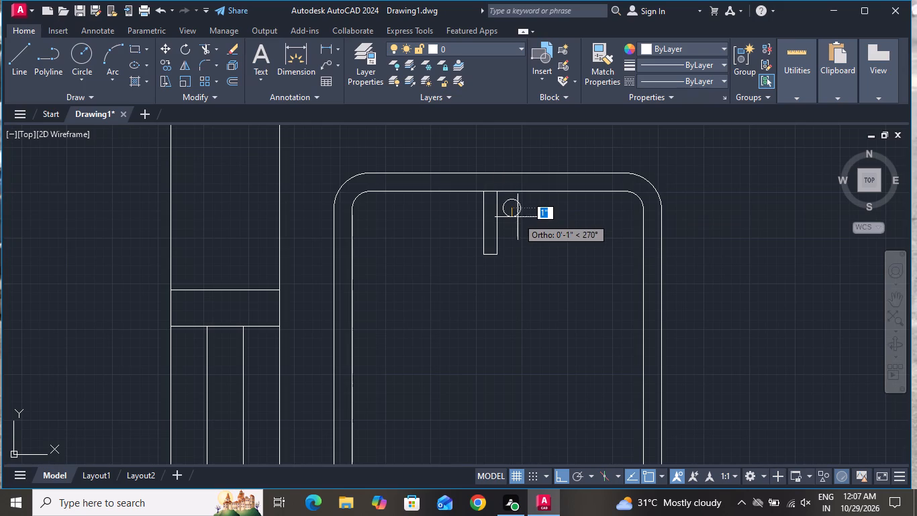
left_click(518, 213)
Copy the knob circle about 3" horizontally to the left side of the bathtub faucet.
left_click(518, 212)
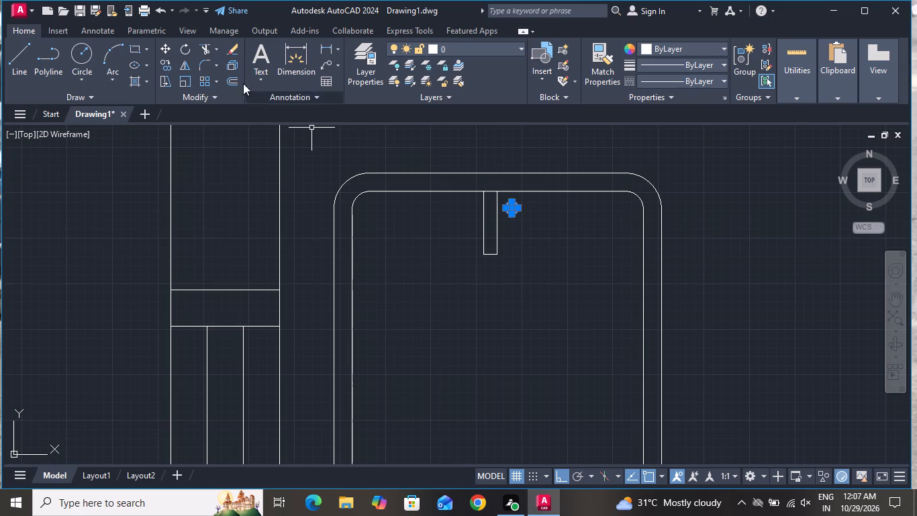
left_click(170, 64)
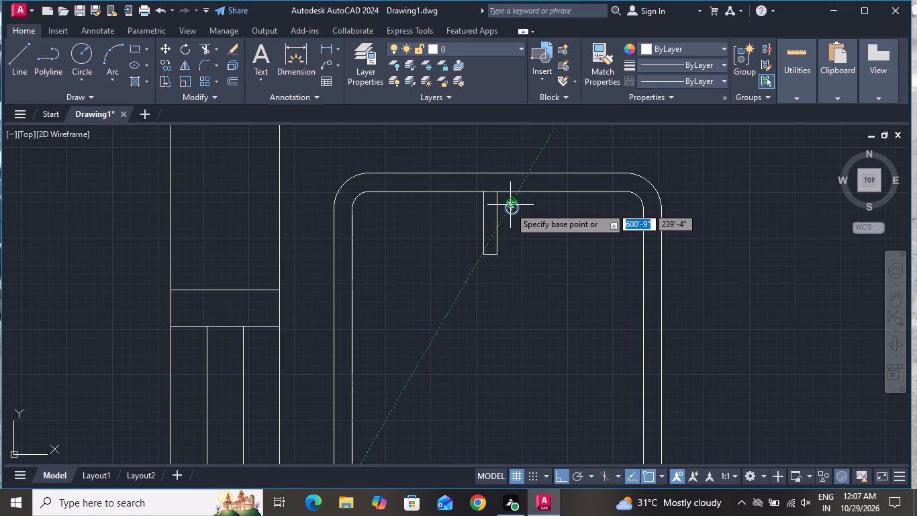
left_click(508, 206)
left_click(461, 202)
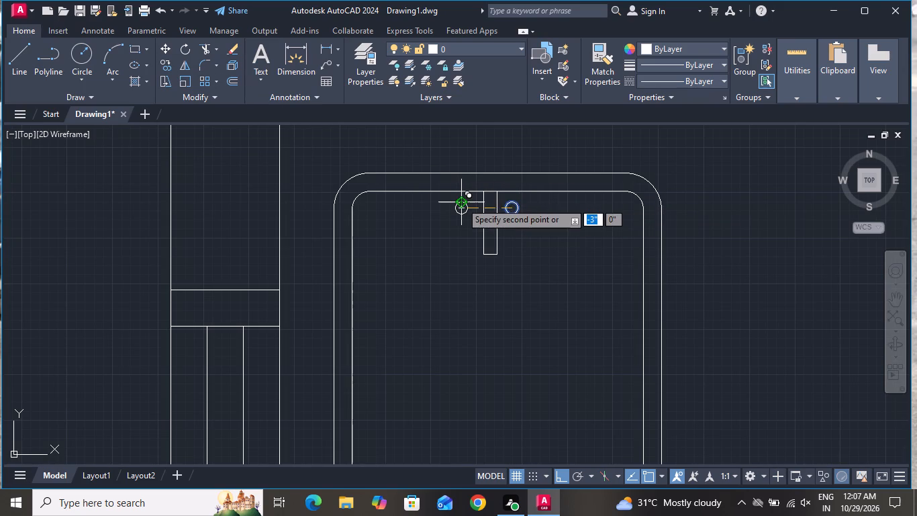
right_click(461, 202)
left_click(499, 224)
Move the left knob circle slightly right, closer to the bathtub faucet.
scroll(501, 261, "down", 4)
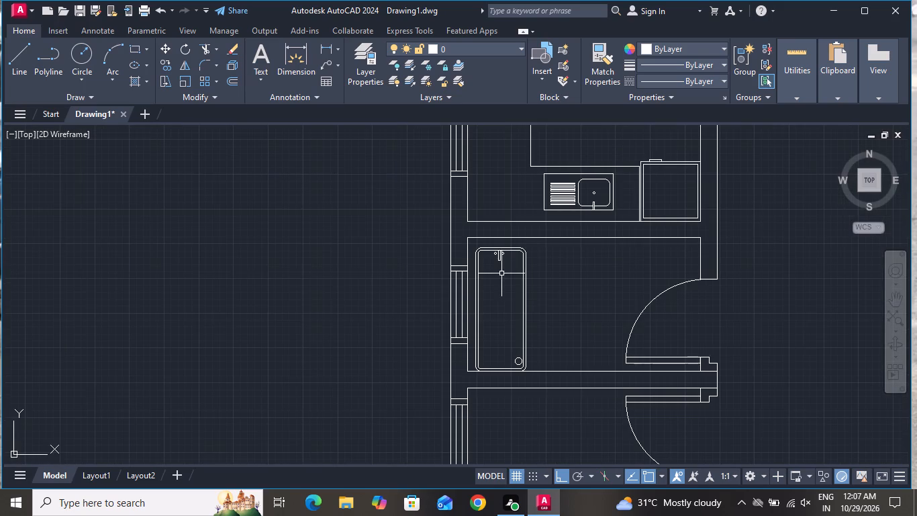
scroll(503, 245, "up", 5)
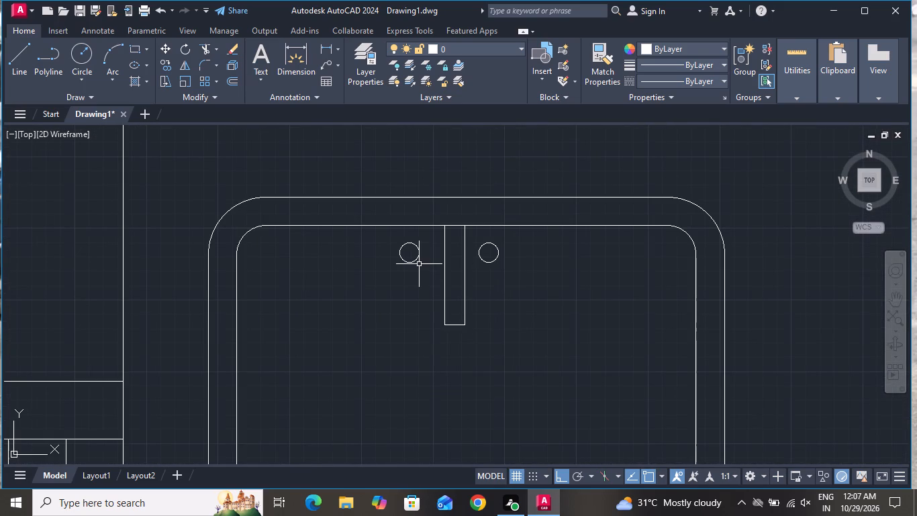
left_click(417, 261)
left_click(164, 48)
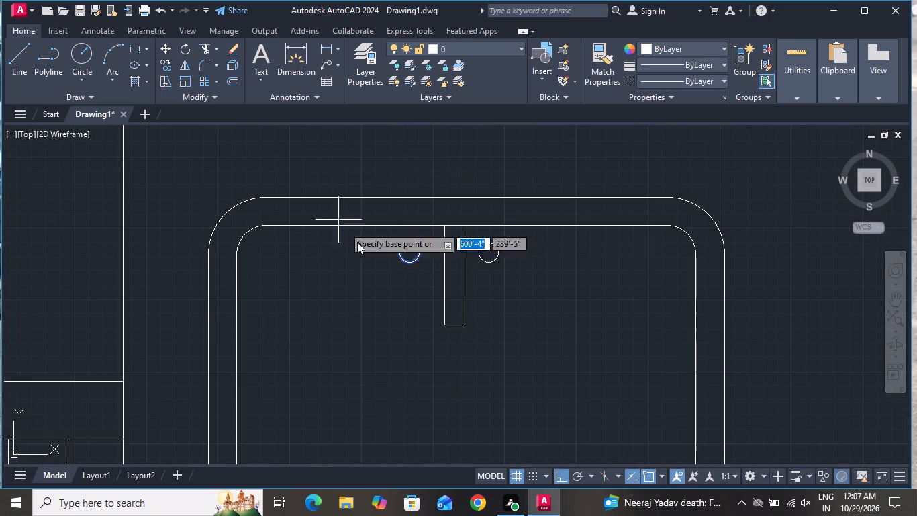
left_click(405, 251)
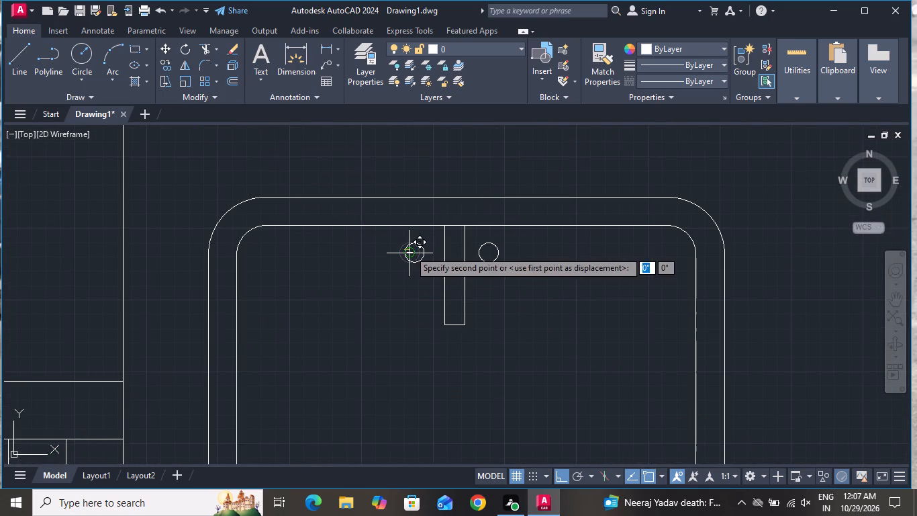
left_click(418, 251)
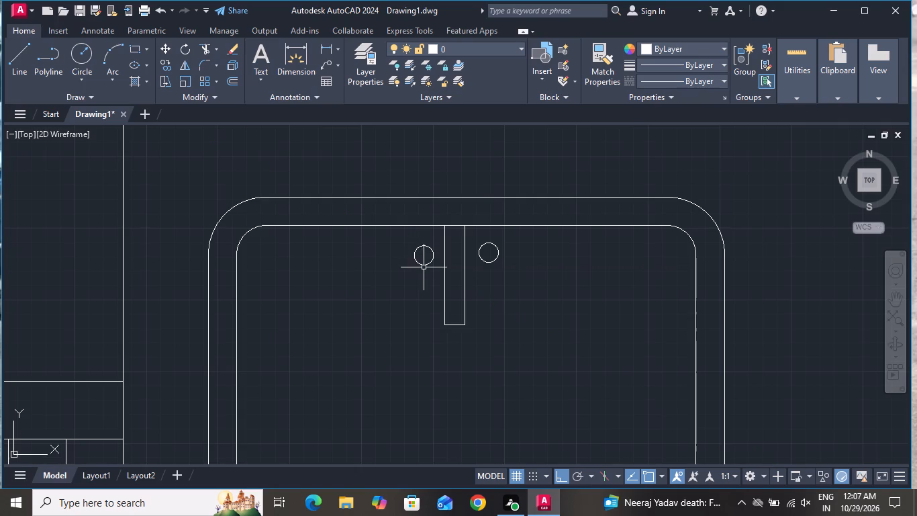
Move the left knob circle slightly up to bring it about level with the right knob.
scroll(424, 267, "up", 2)
left_click(443, 204)
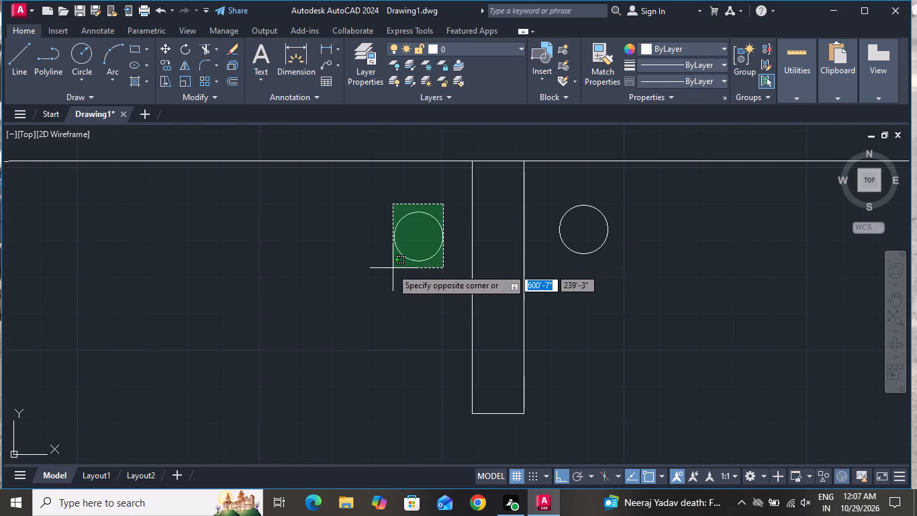
left_click(381, 268)
left_click(165, 50)
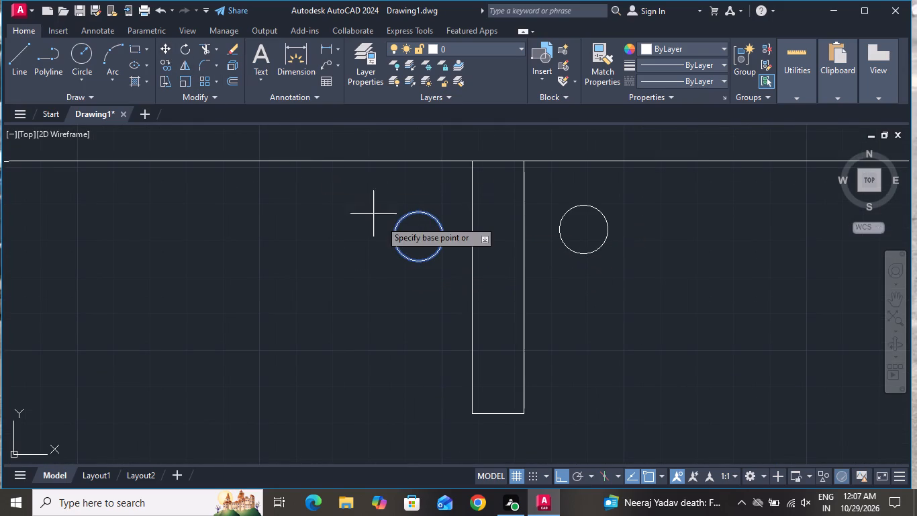
left_click(416, 236)
left_click(418, 228)
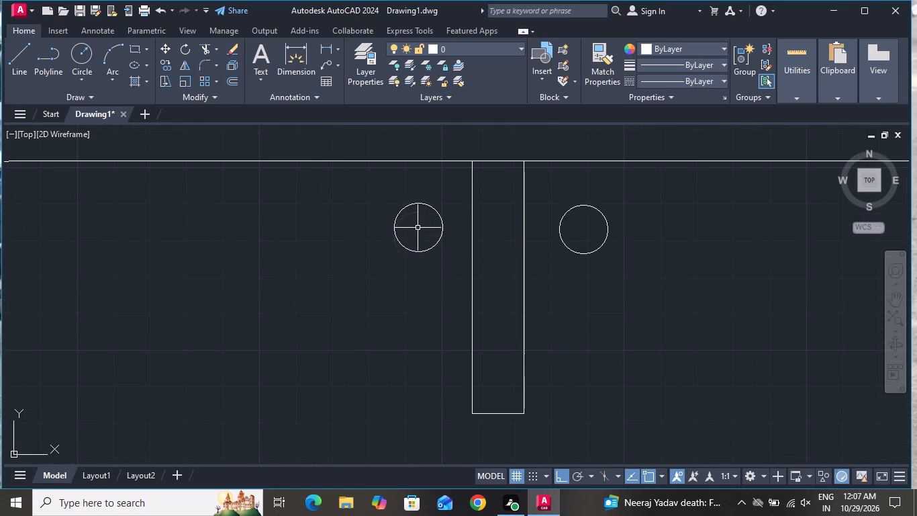
Draw a rounded-corner rectangle for a washbasin against the bathroom's top wall, between the bathtub and the door.
scroll(407, 234, "down", 6)
scroll(486, 248, "down", 2)
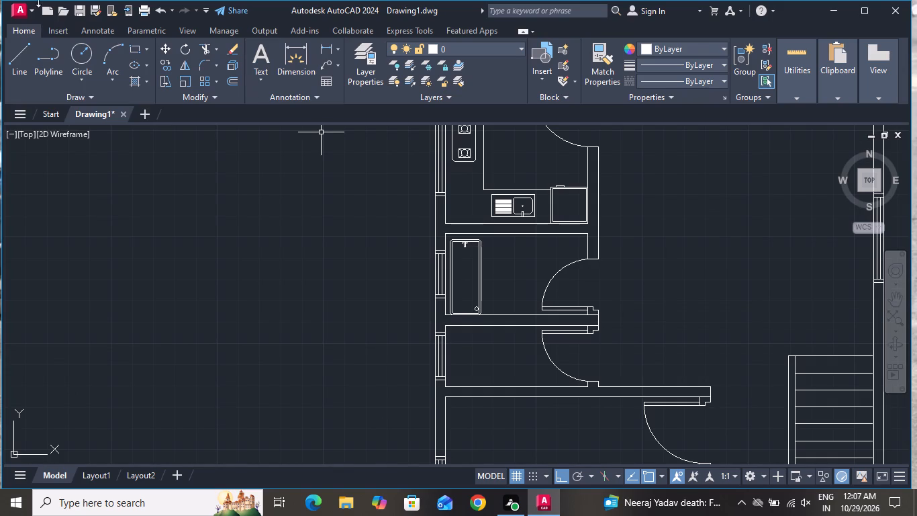
left_click(138, 50)
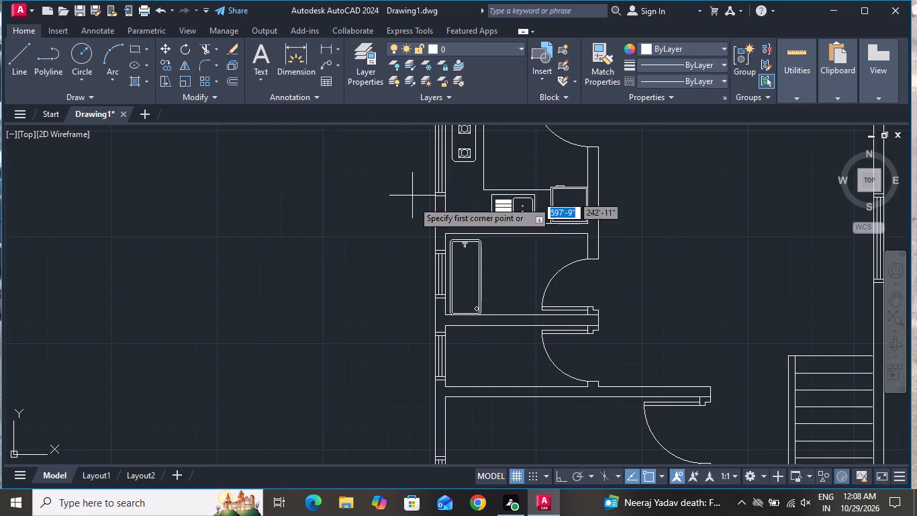
scroll(564, 310, "down", 2)
scroll(564, 282, "up", 5)
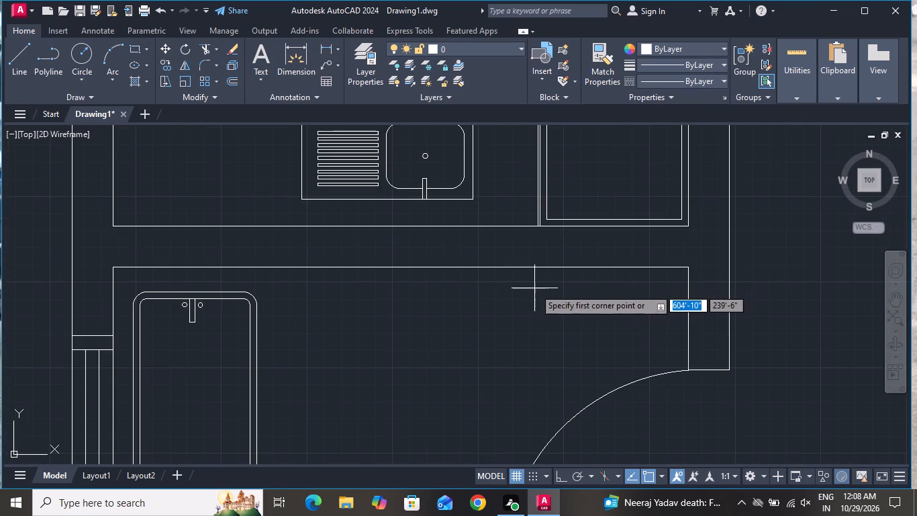
left_click(439, 268)
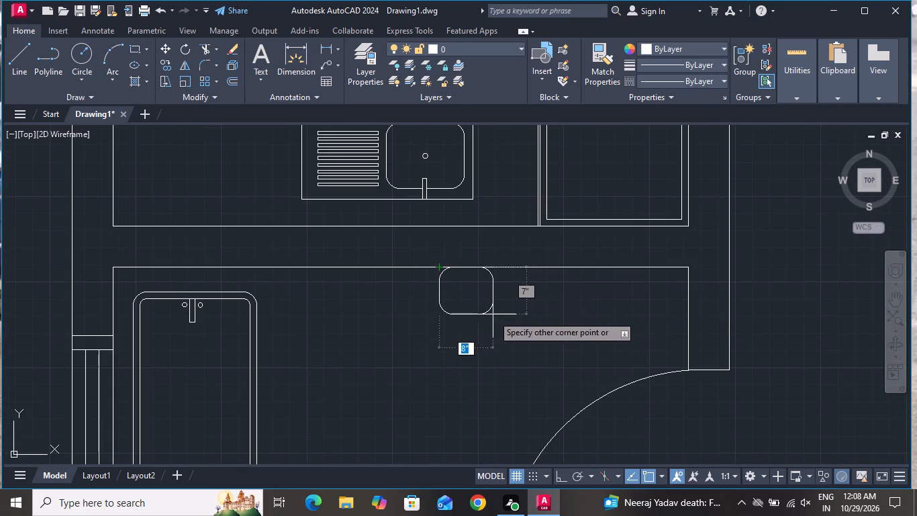
left_click(516, 337)
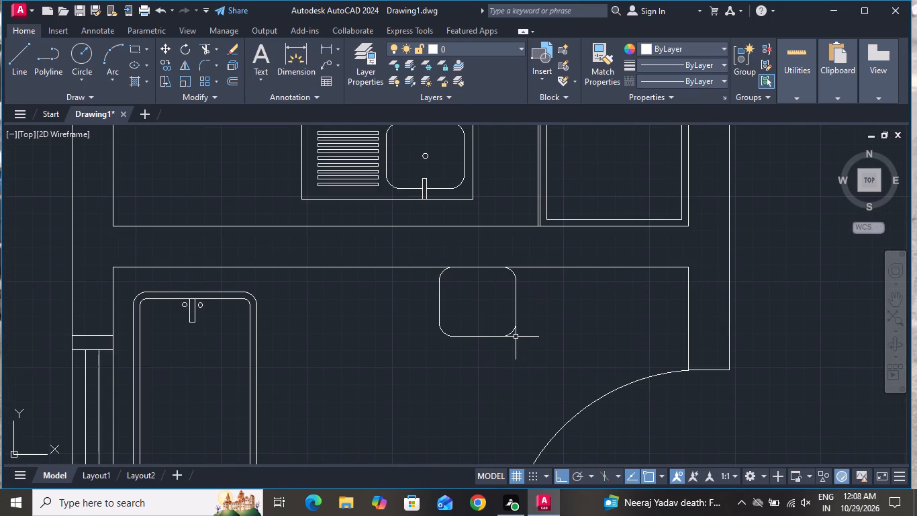
Offset the washbasin outline 1" inward to form the inner bowl edge.
type("O 1")
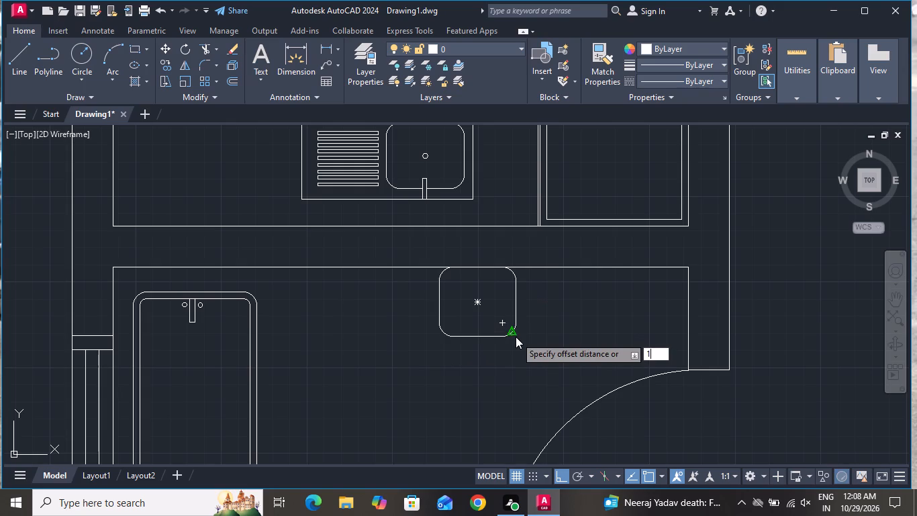
key("shift+quotedbl")
key("Return")
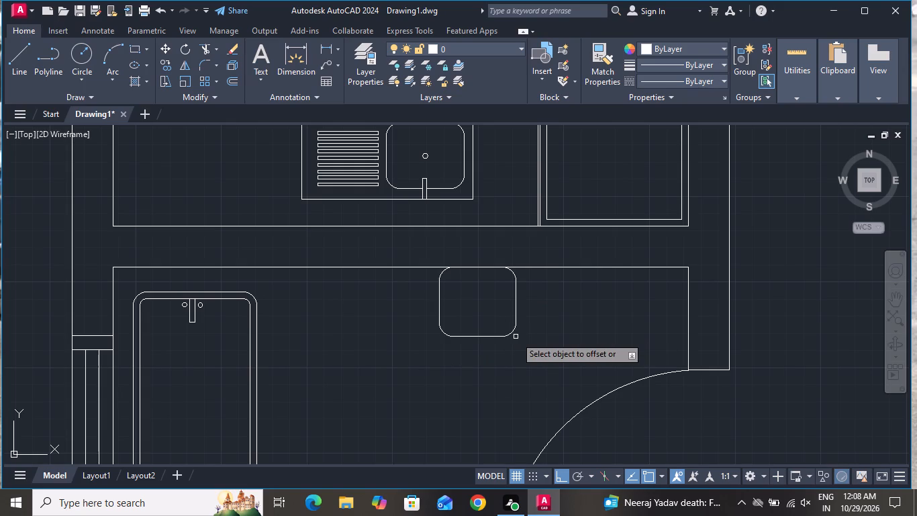
scroll(395, 351, "up", 2)
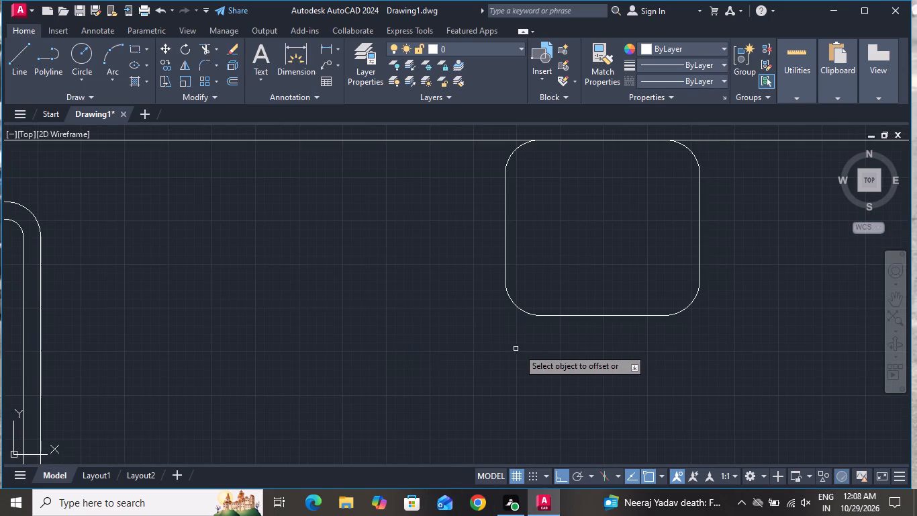
left_click(561, 314)
left_click(563, 302)
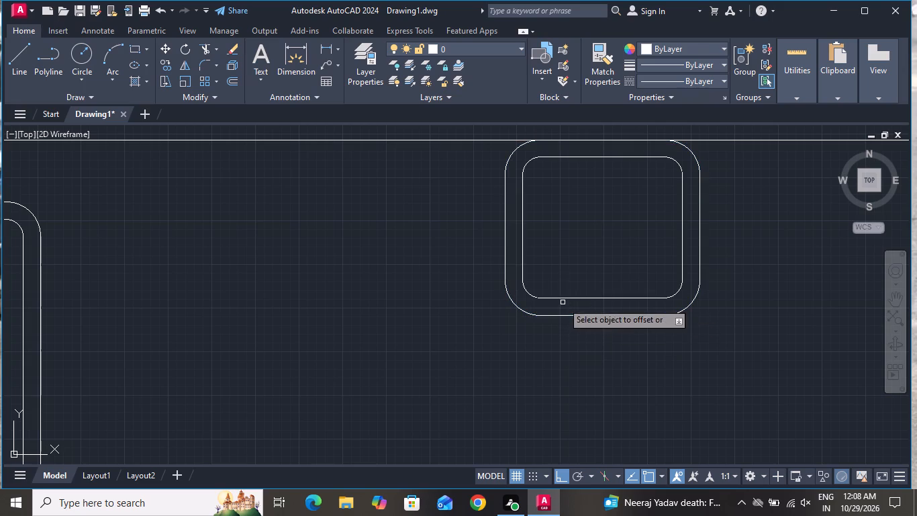
right_click(497, 339)
left_click(510, 353)
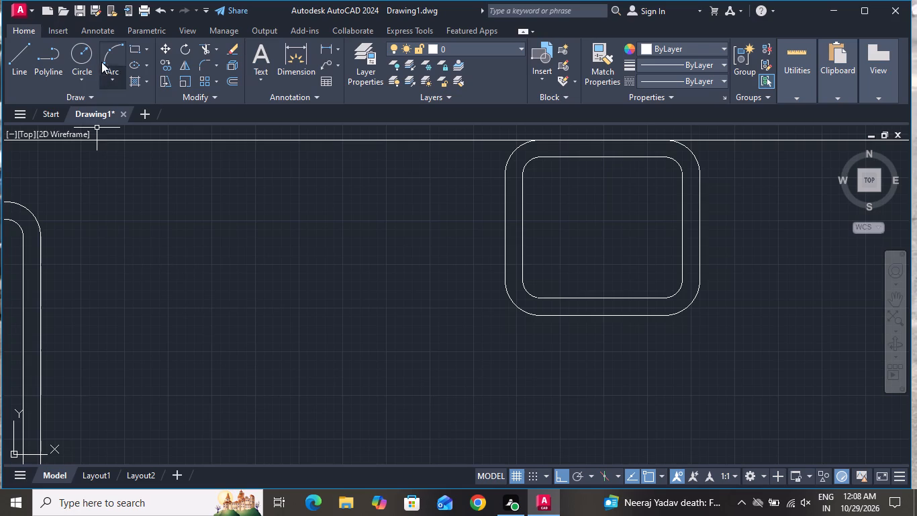
Draw a small drain circle at the centre of the washbasin.
left_click(85, 54)
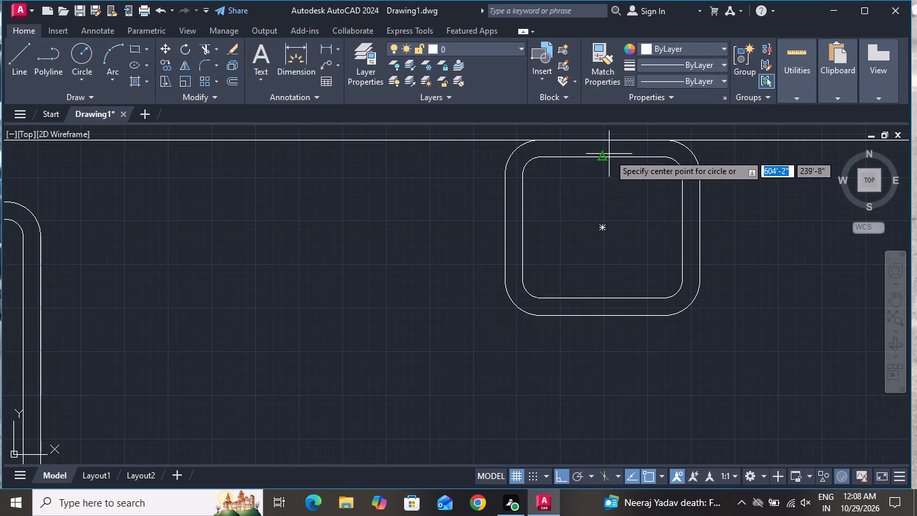
left_click(603, 227)
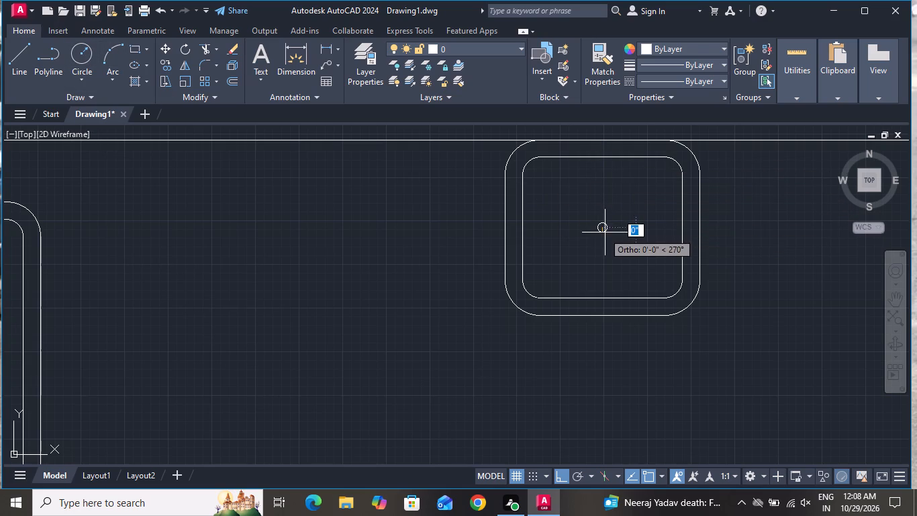
left_click(606, 233)
scroll(668, 252, "down", 1)
scroll(671, 248, "up", 1)
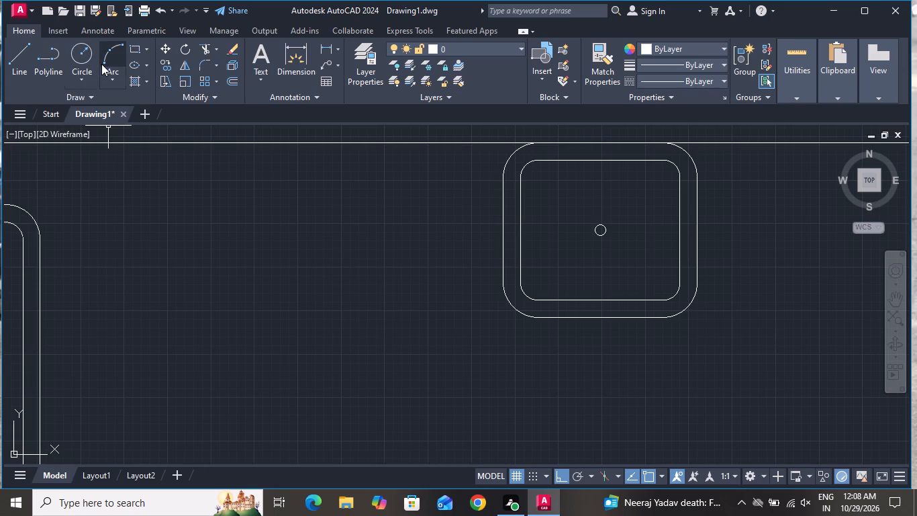
Draw a narrow faucet rectangle from the midpoint area of the basin's inner top edge down toward the drain.
left_click(132, 52)
scroll(416, 266, "down", 1)
scroll(518, 259, "down", 1)
scroll(541, 219, "up", 3)
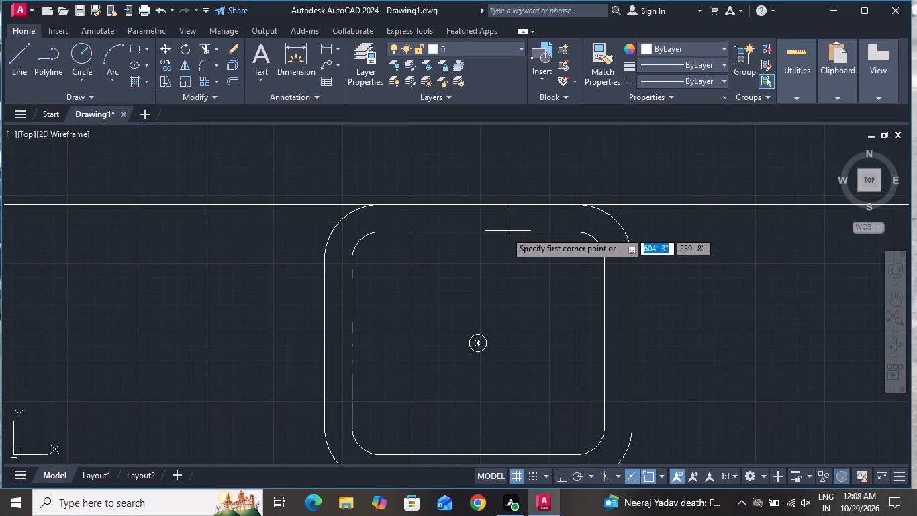
left_click(485, 232)
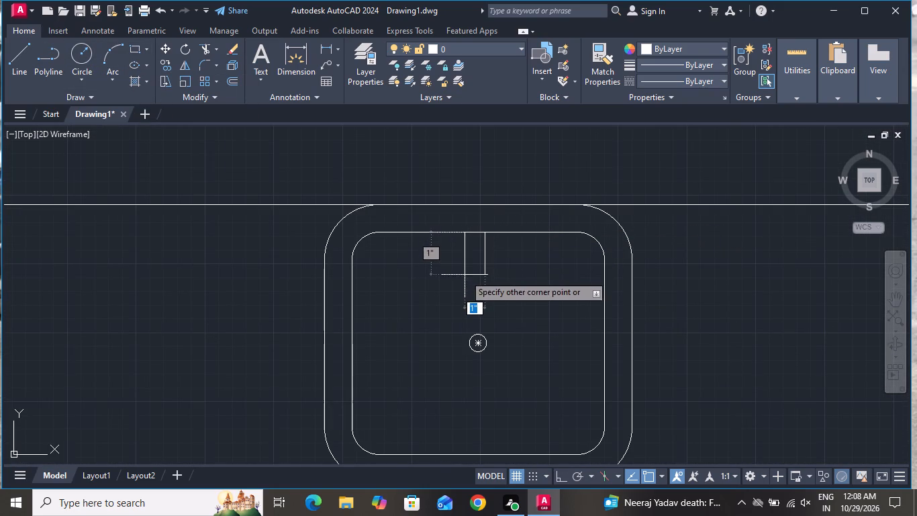
left_click(472, 304)
scroll(501, 291, "down", 1)
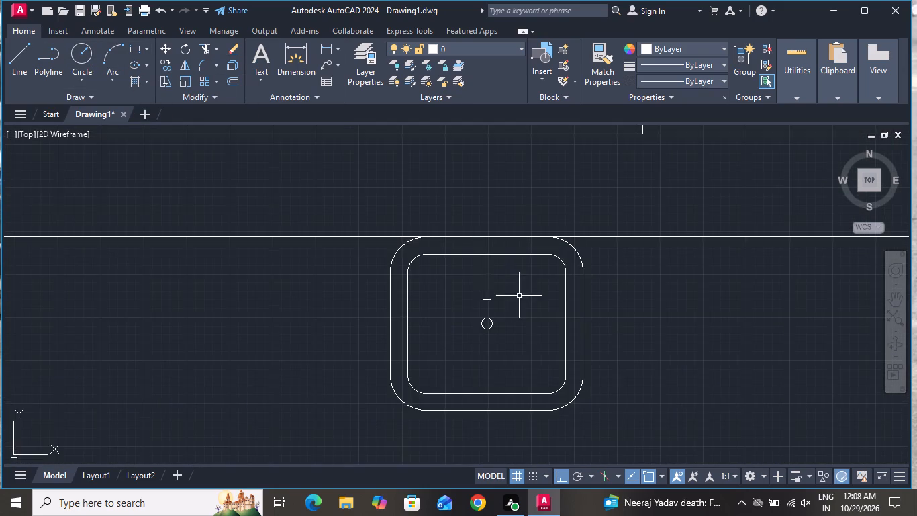
Copy the complete washbasin with drain and faucet into the small room below, against its top wall, with Ortho off.
scroll(520, 296, "down", 1)
scroll(381, 177, "down", 1)
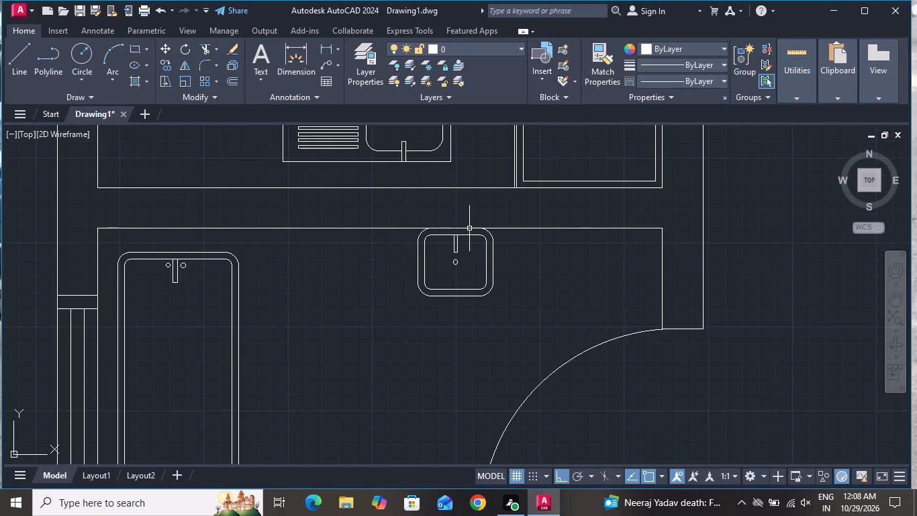
scroll(481, 230, "up", 2)
left_click(520, 232)
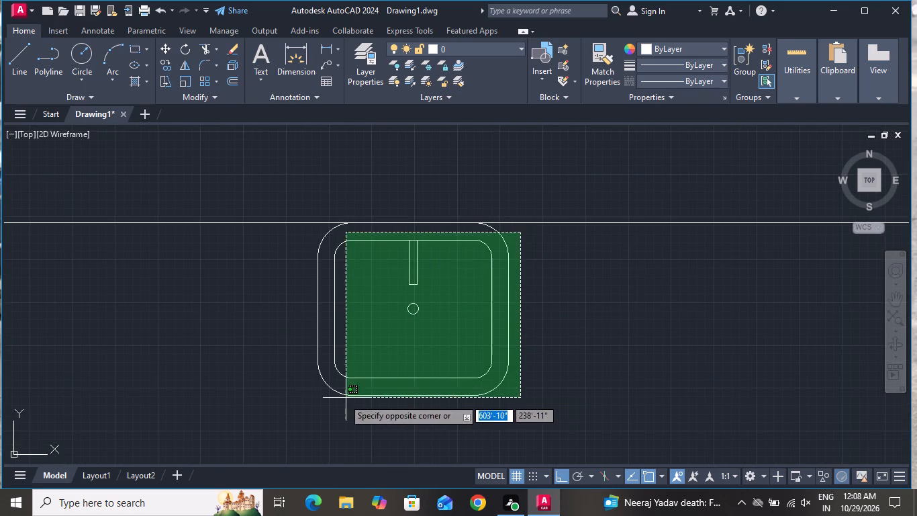
left_click(295, 415)
left_click(161, 62)
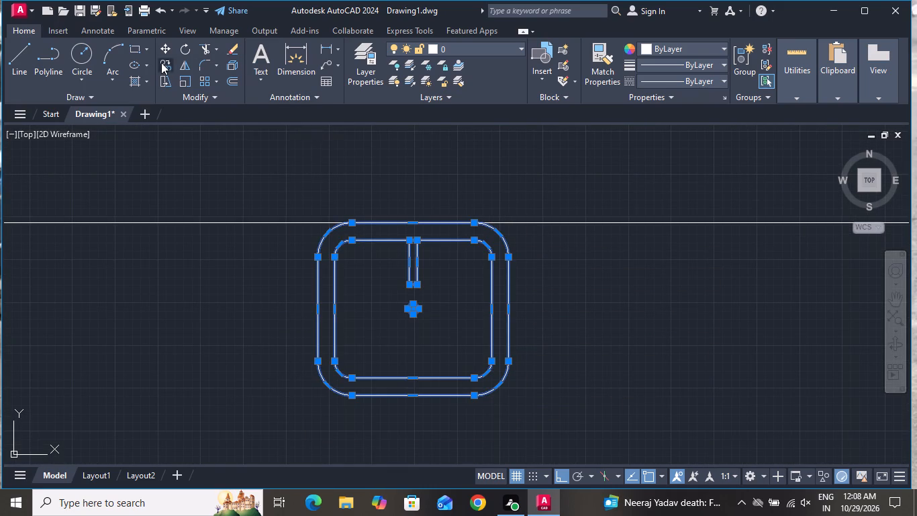
left_click(416, 230)
scroll(418, 180, "down", 3)
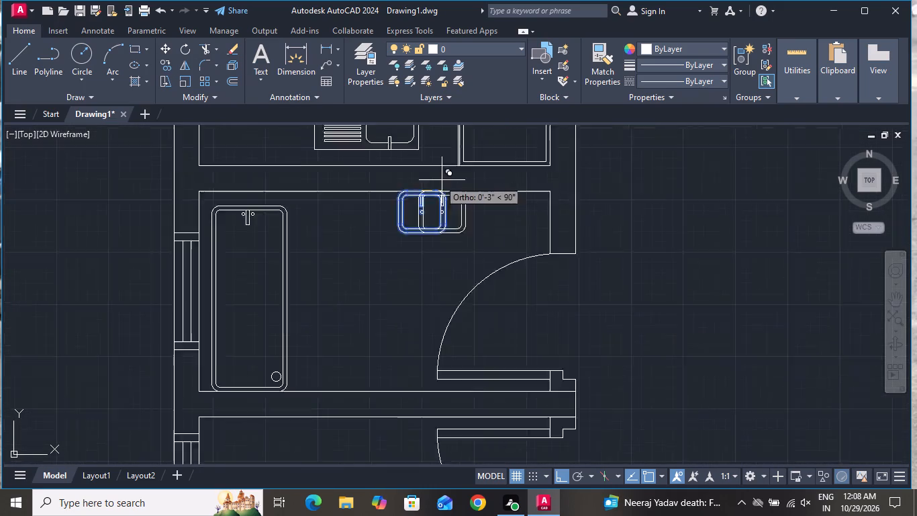
scroll(450, 180, "down", 1)
left_click(563, 481)
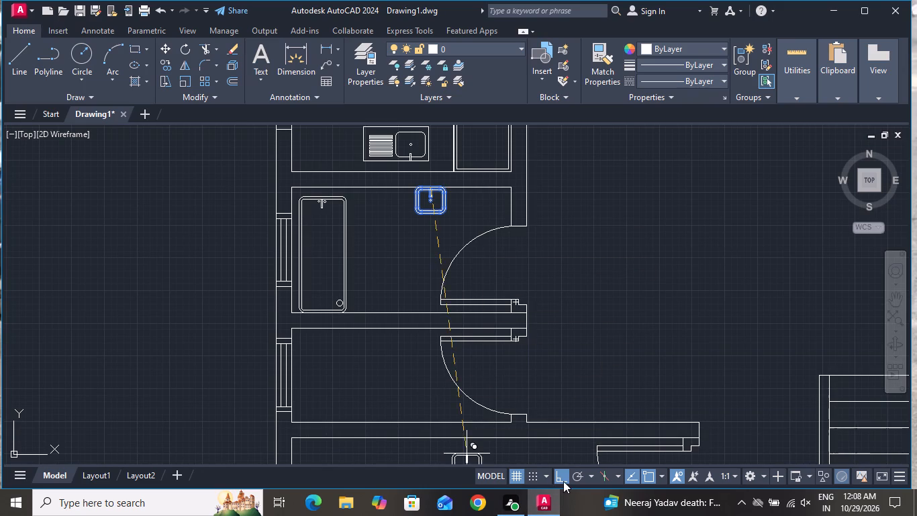
scroll(442, 370, "up", 4)
scroll(381, 340, "down", 2)
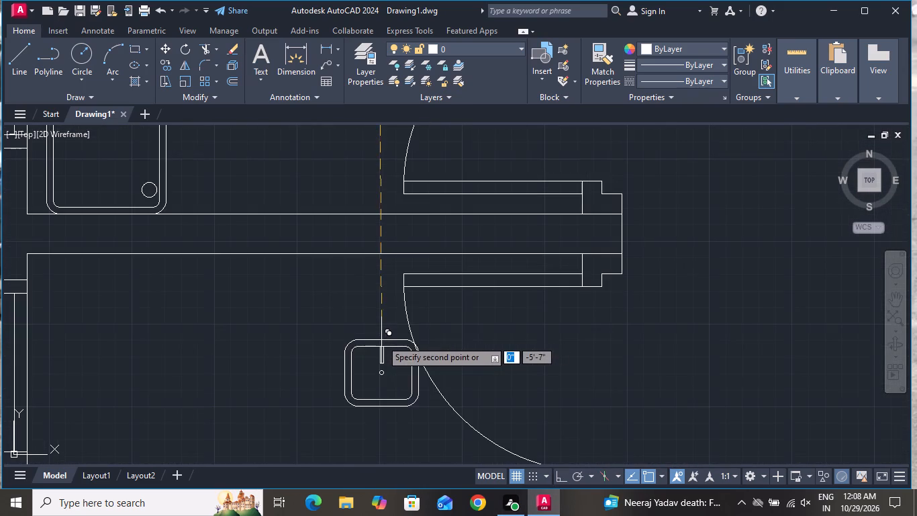
left_click(307, 257)
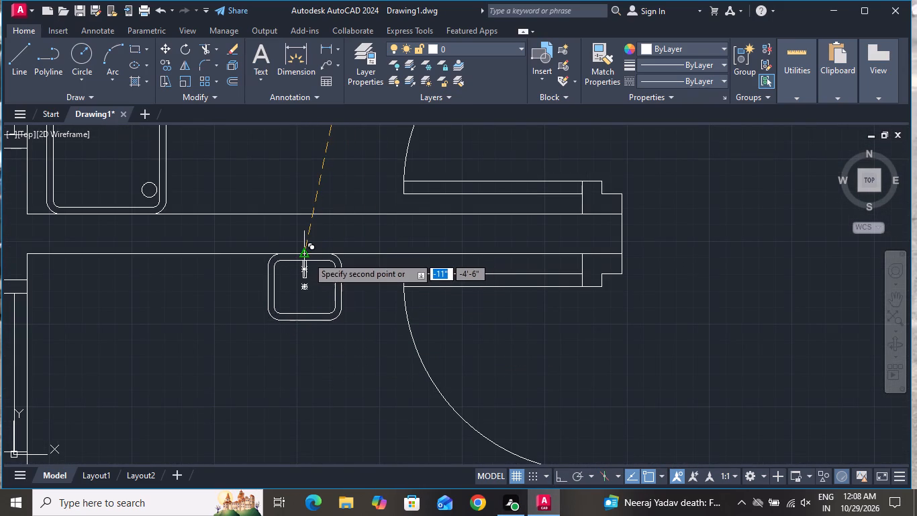
right_click(307, 257)
left_click(326, 288)
scroll(395, 336, "down", 1)
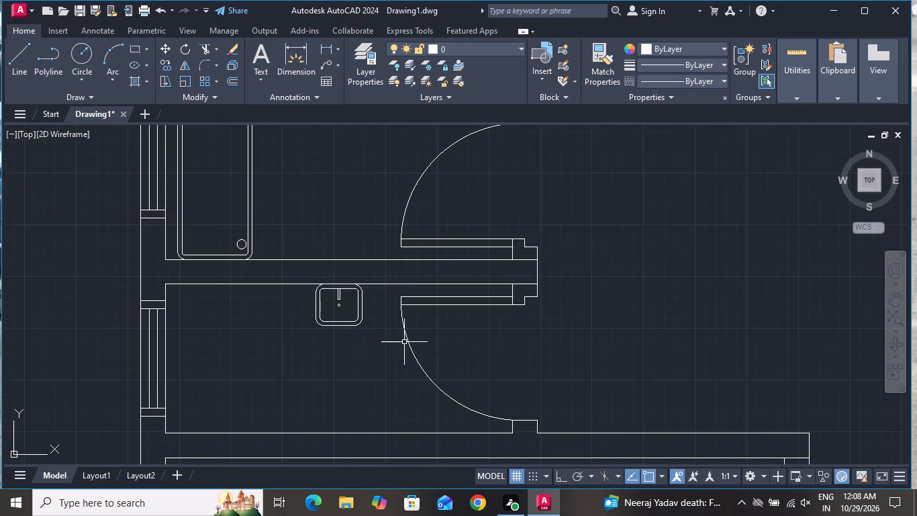
Insert the Toilet - Imperial block from the architectural tool palette into the small room below the bathroom.
key("t")
type("P")
key("space")
left_click(555, 257)
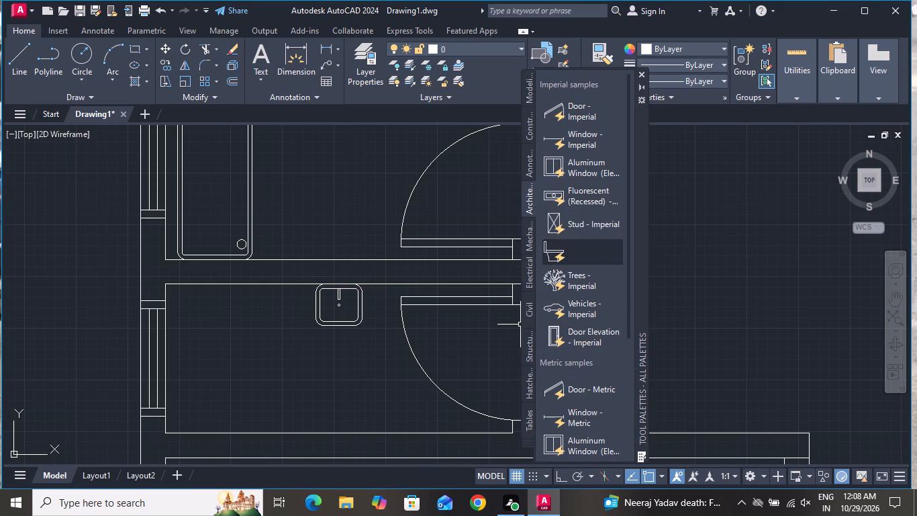
left_click(283, 400)
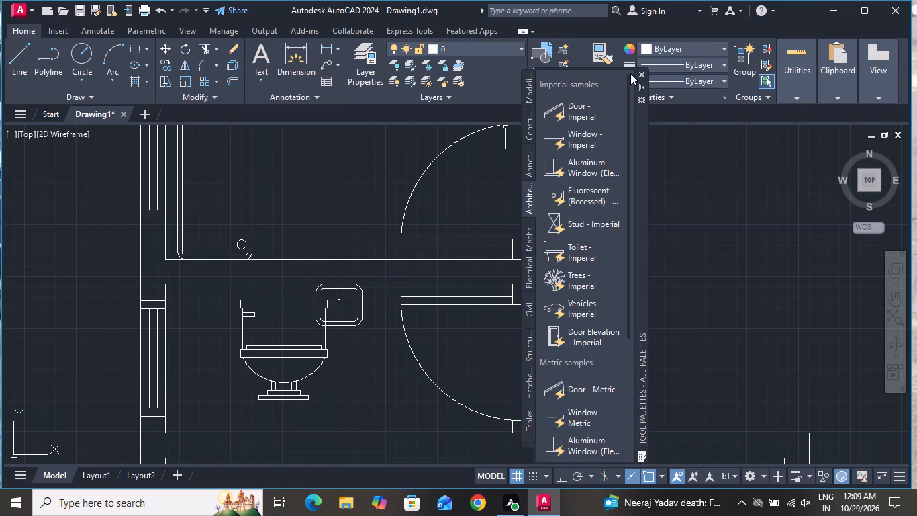
left_click(636, 74)
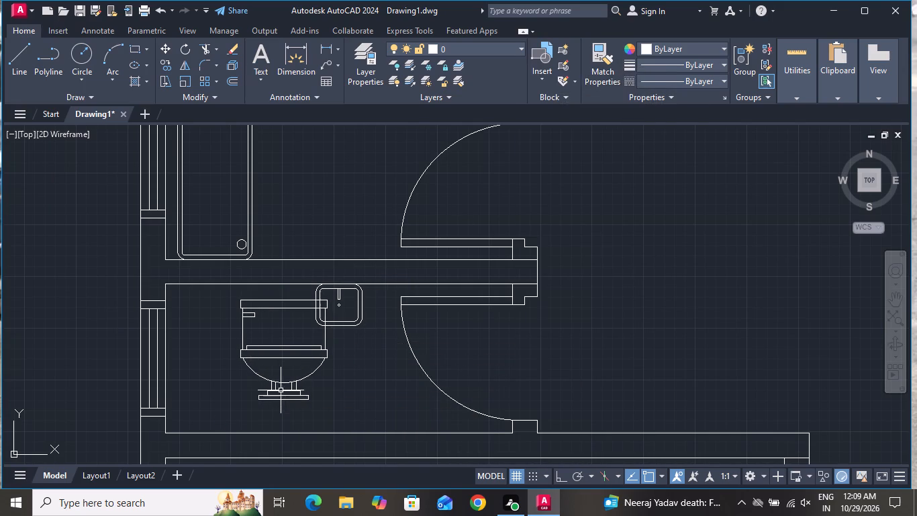
Switch the inserted toilet block to its Elongated (Plan) view.
left_click(281, 390)
left_click(220, 420)
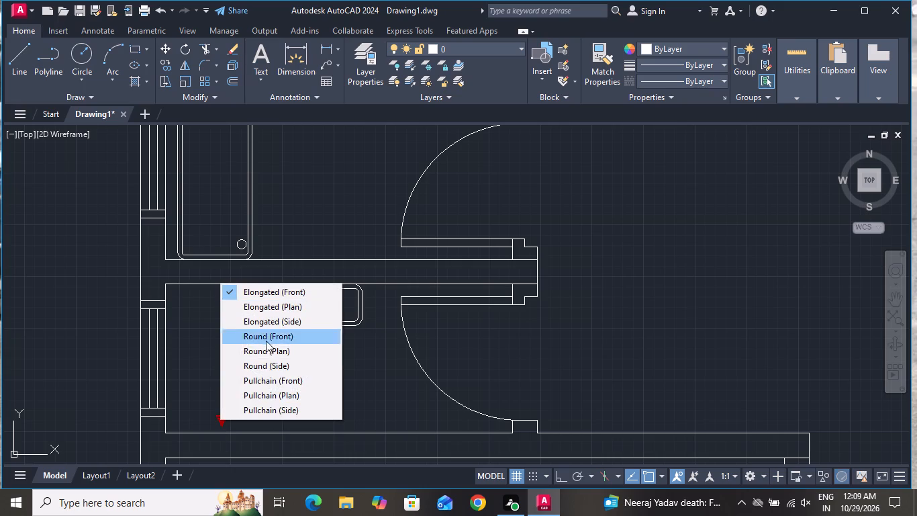
left_click(282, 311)
Rotate the toilet 90° counter-clockwise with Ortho on, so its tank faces the window wall.
scroll(377, 316, "down", 2)
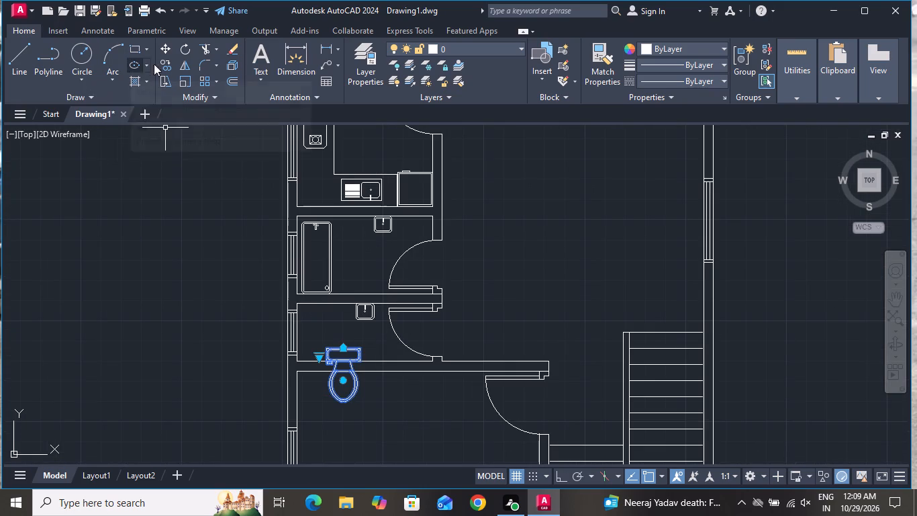
left_click(185, 50)
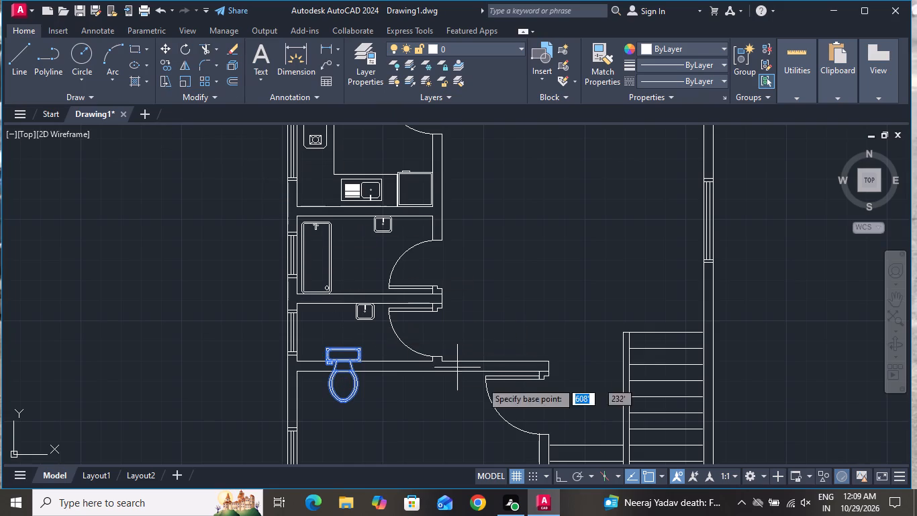
left_click(559, 472)
left_click(356, 338)
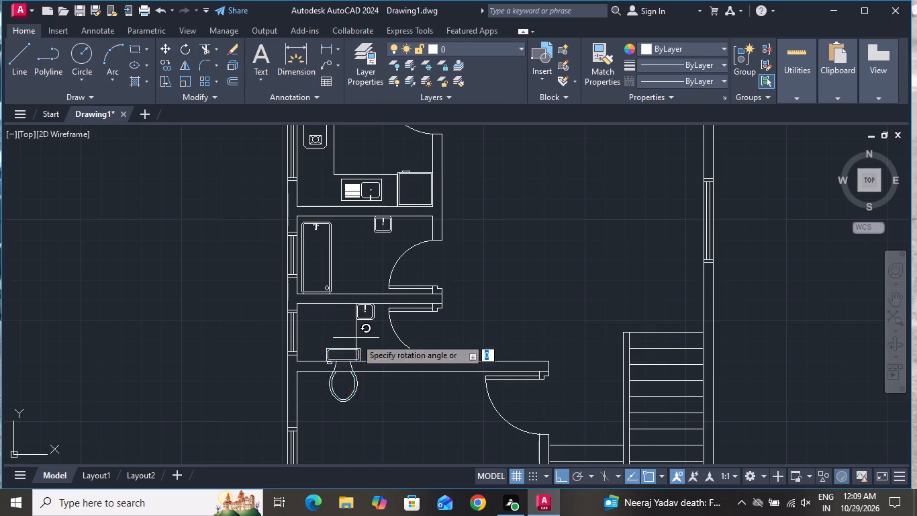
left_click(346, 267)
Scale the toilet down freehand about a base point at its tank so it takes up less of the small room.
left_click(381, 351)
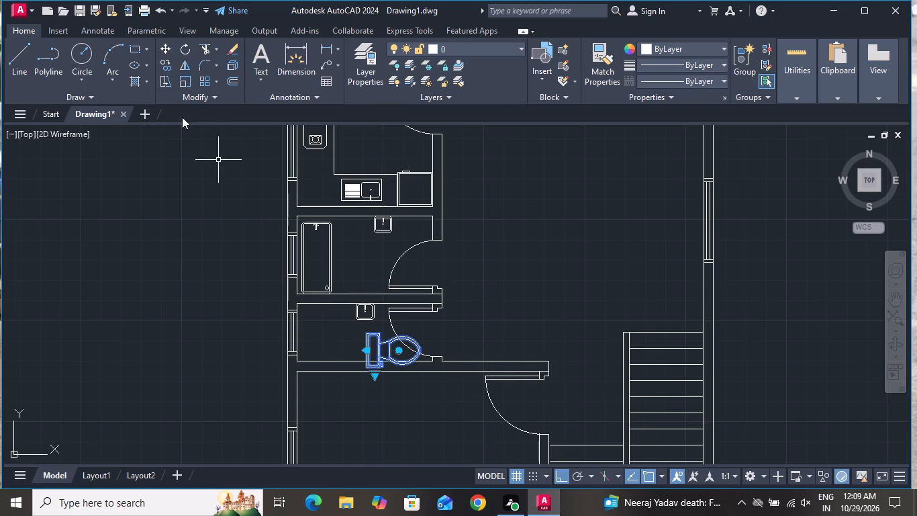
left_click(185, 81)
left_click(384, 353)
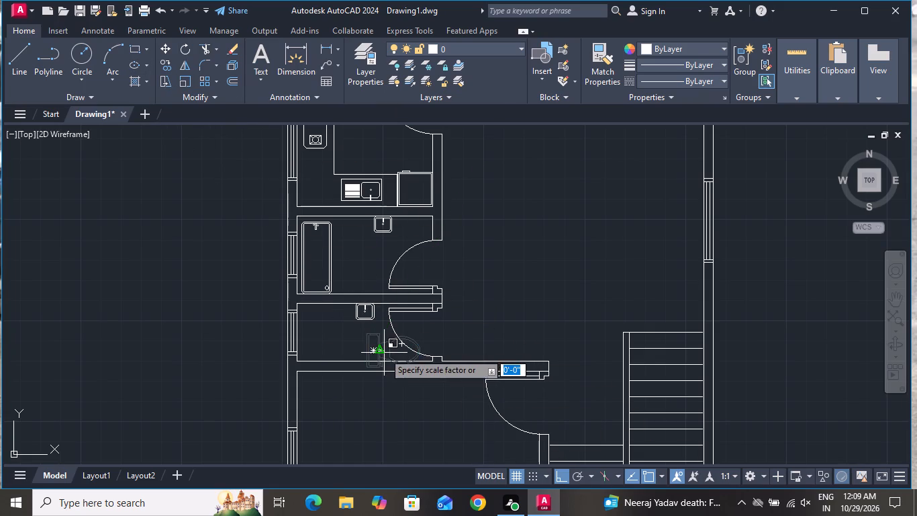
scroll(405, 376, "up", 2)
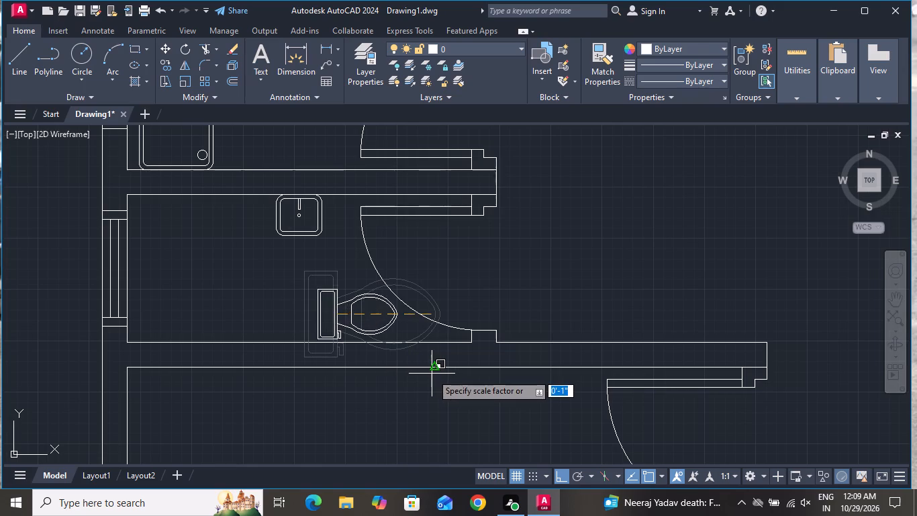
left_click(433, 374)
Move the reduced toilet with Ortho off so the back of its tank sits against the small room's window wall.
left_click(338, 297)
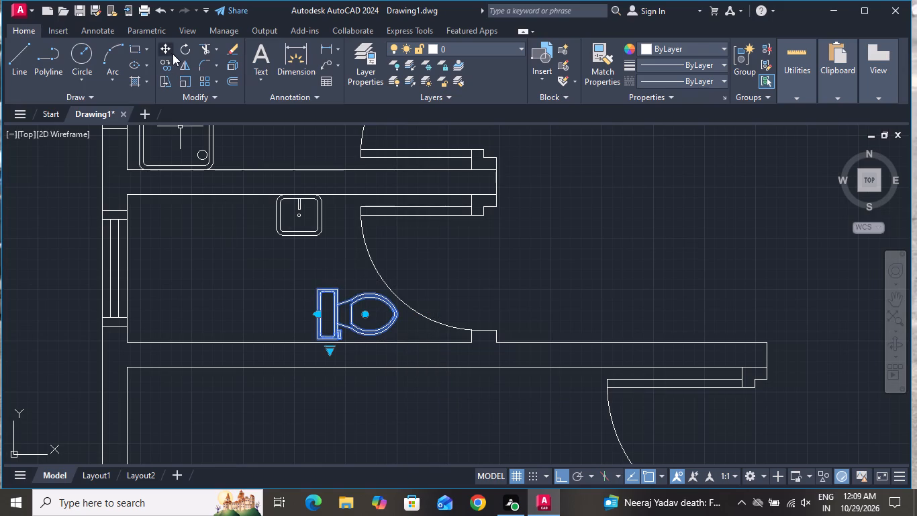
left_click(171, 53)
left_click(563, 476)
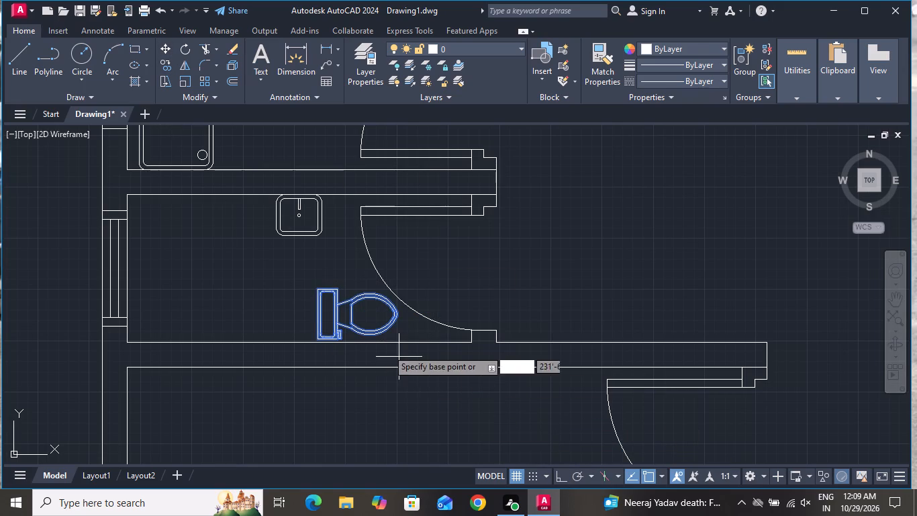
left_click(314, 317)
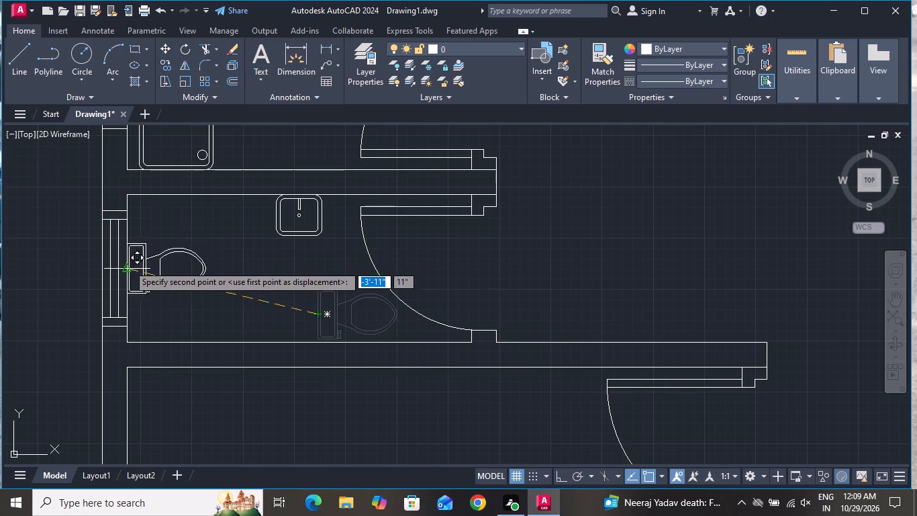
left_click(127, 266)
Draw a rounded-corner rectangle about 6' by 5' in the bottom room, with one side against the window wall.
scroll(275, 304, "down", 2)
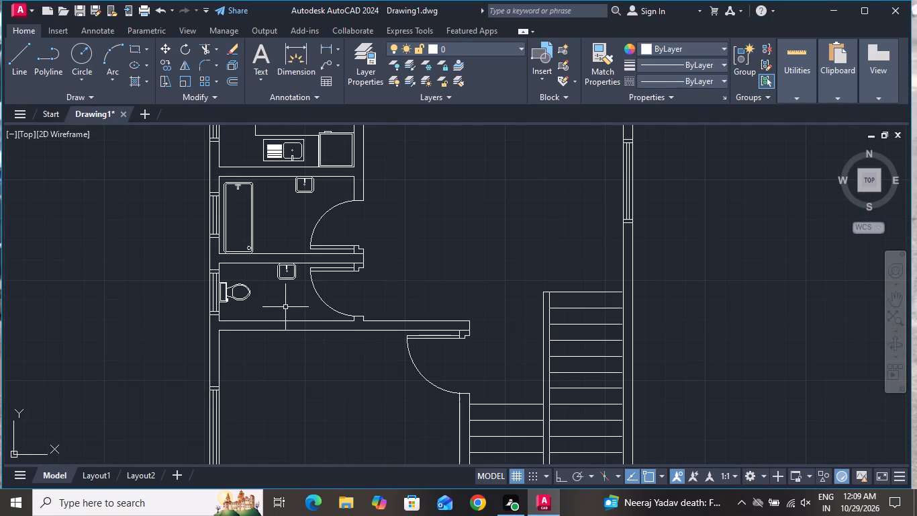
scroll(300, 315, "down", 2)
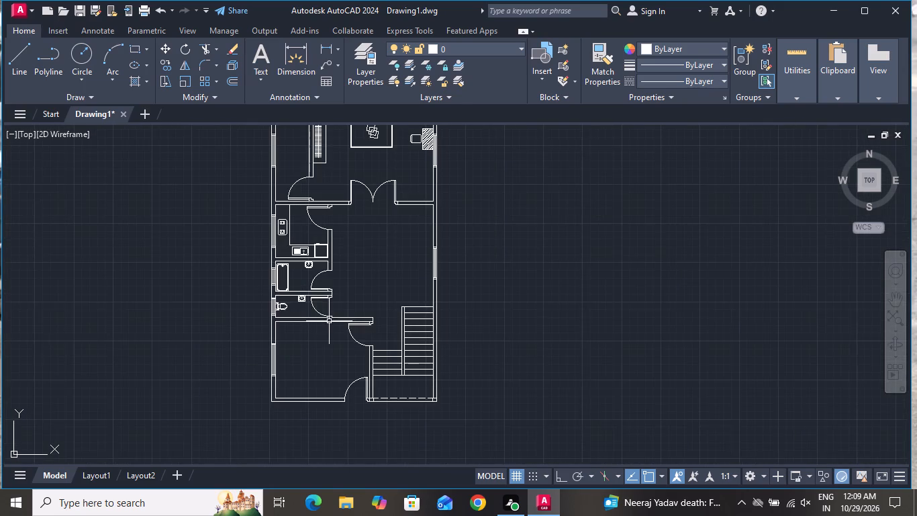
scroll(333, 319, "down", 1)
scroll(371, 146, "up", 2)
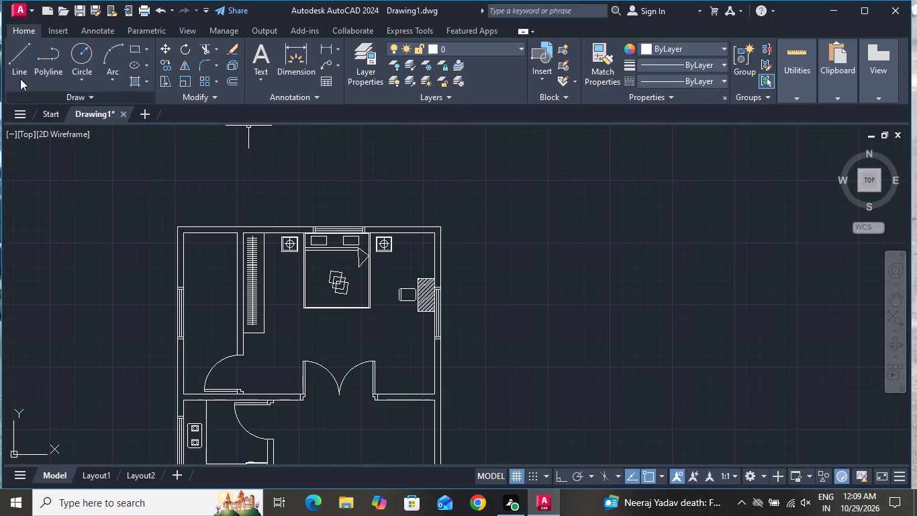
left_click(138, 51)
scroll(407, 191, "down", 2)
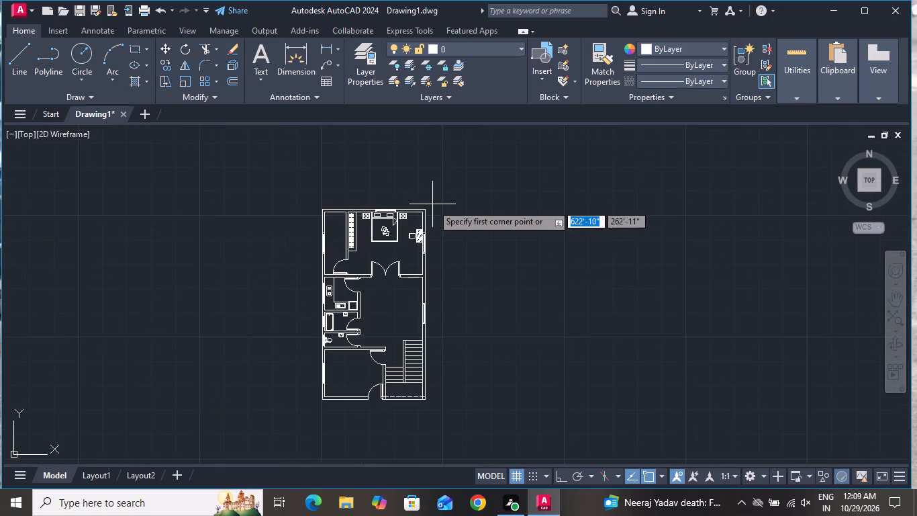
scroll(432, 208, "down", 1)
scroll(385, 321, "up", 4)
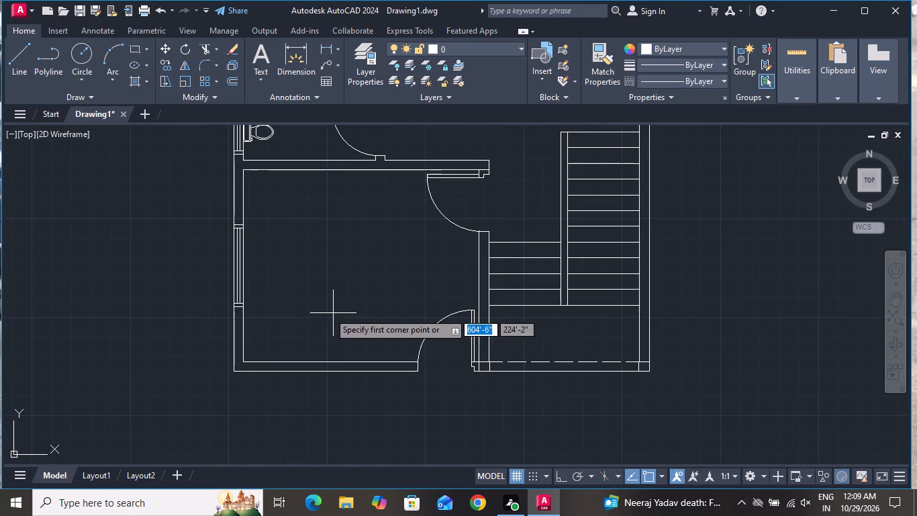
left_click(243, 318)
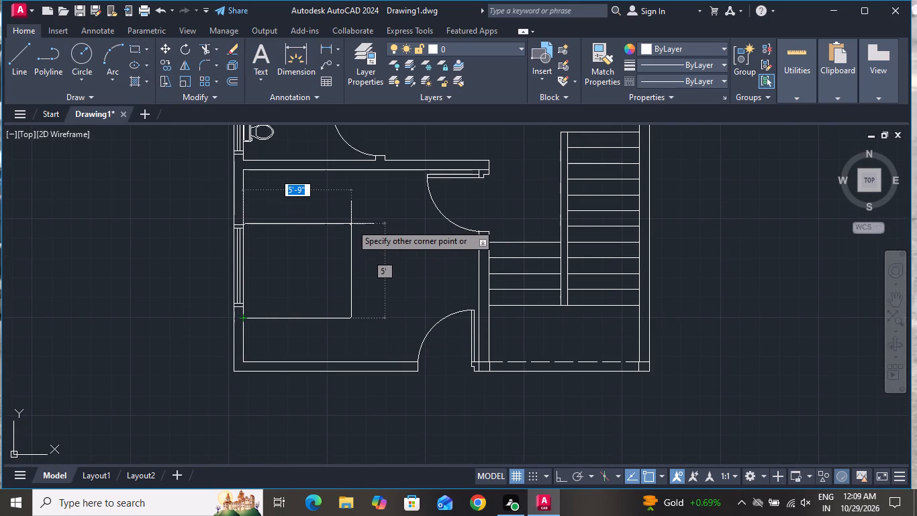
left_click(356, 226)
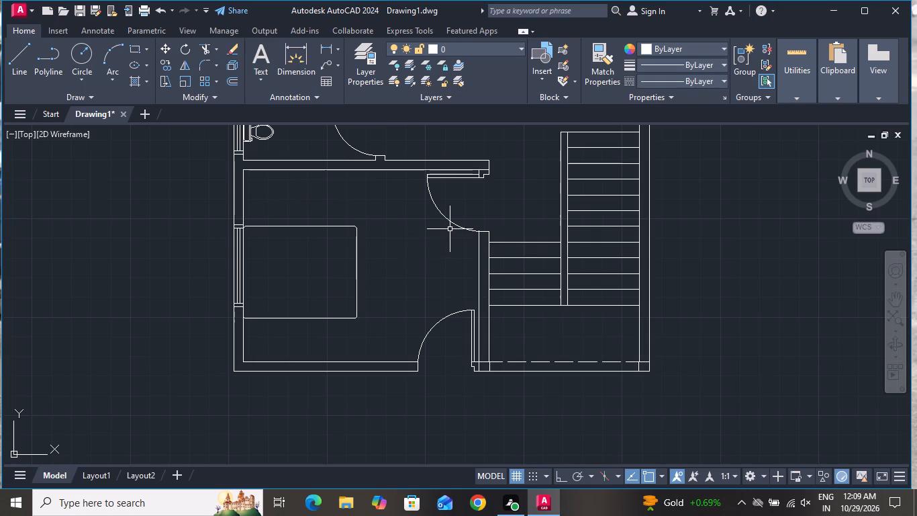
Offset the rounded rectangle 1" inward.
type("O 1")
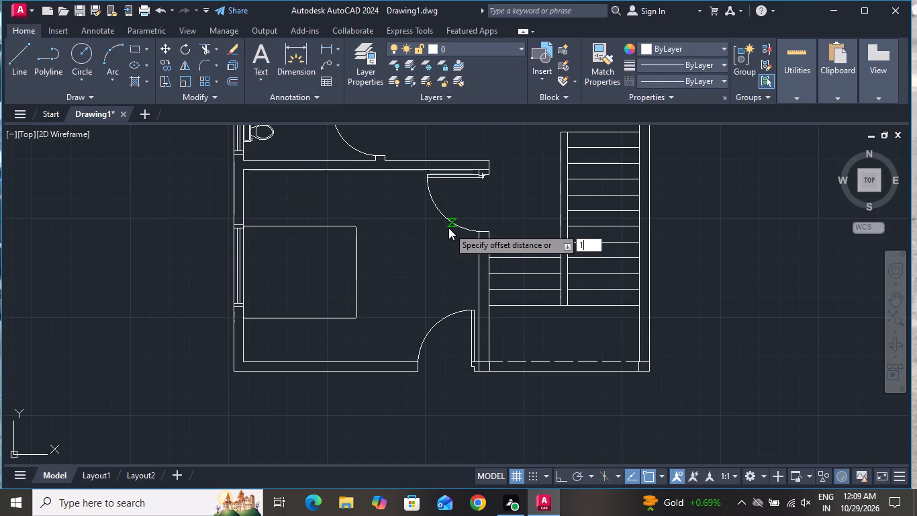
key("shift+quotedbl")
key("Return")
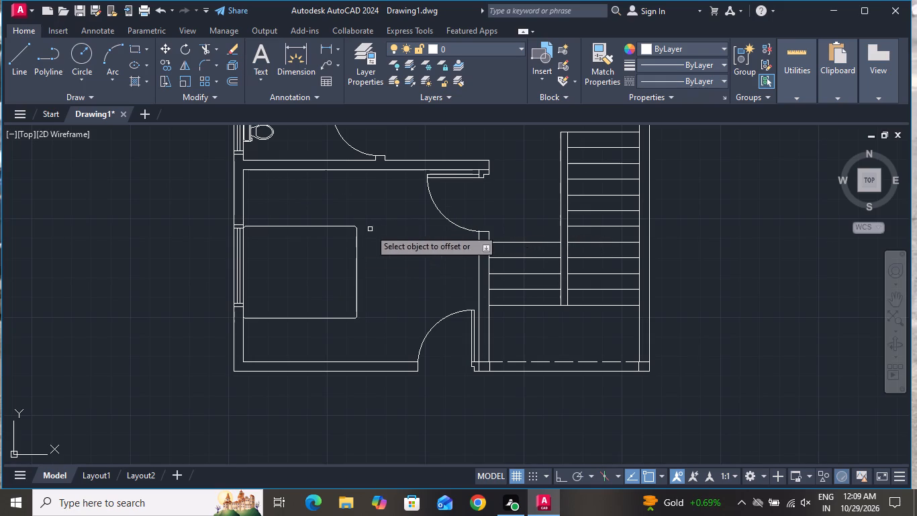
left_click(335, 226)
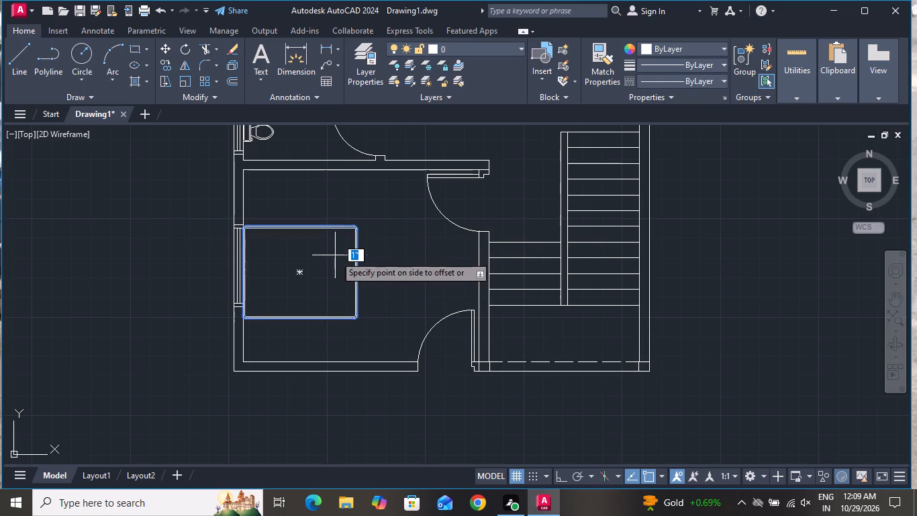
left_click(336, 262)
right_click(330, 271)
left_click(356, 299)
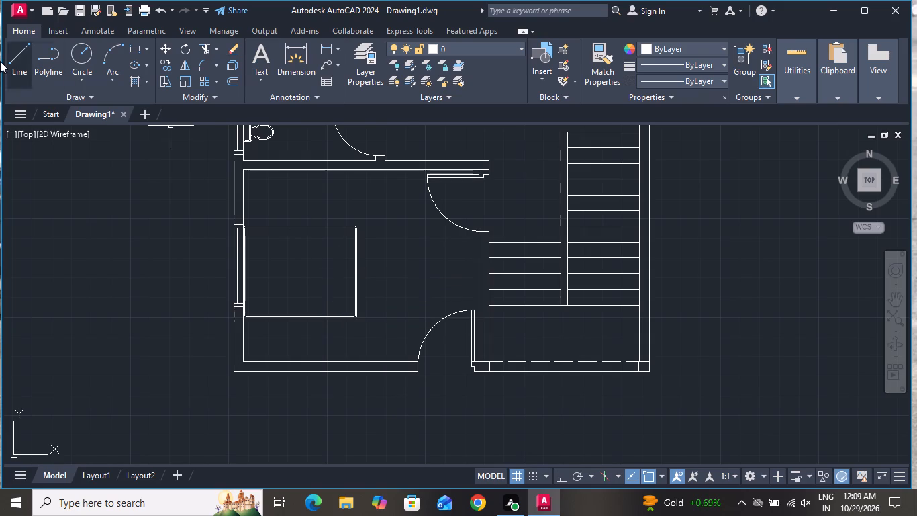
Draw a vertical line about 3'-3" long inside the rounded rectangle near its window side, with Ortho on.
left_click(0, 61)
left_click(13, 58)
scroll(266, 263, "up", 1)
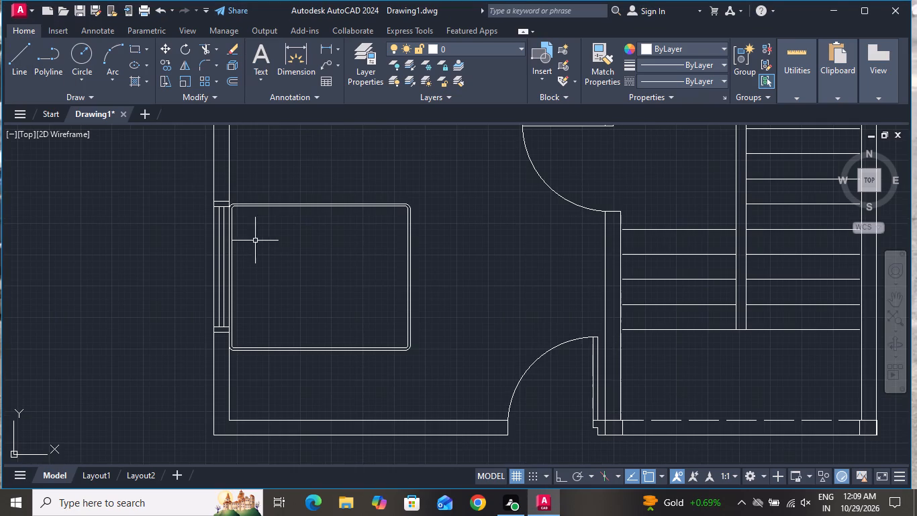
left_click(22, 58)
left_click(19, 56)
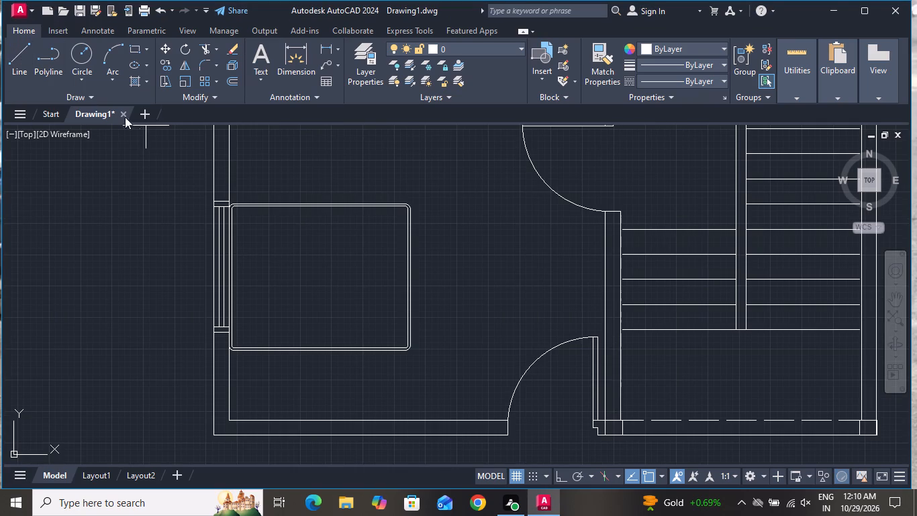
left_click(274, 226)
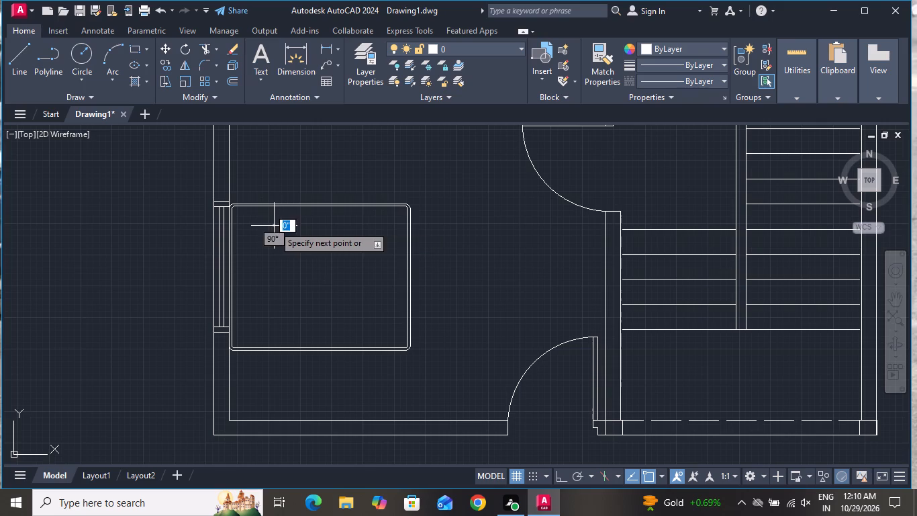
left_click(561, 472)
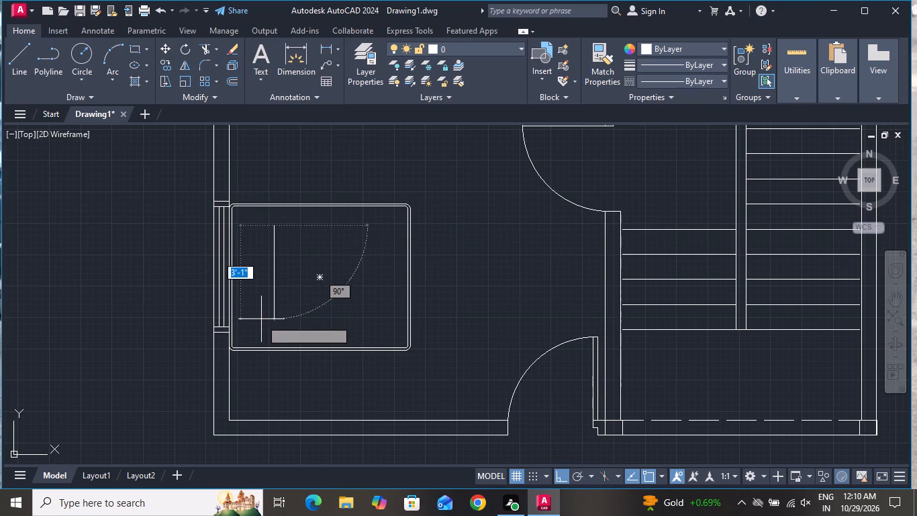
left_click(265, 325)
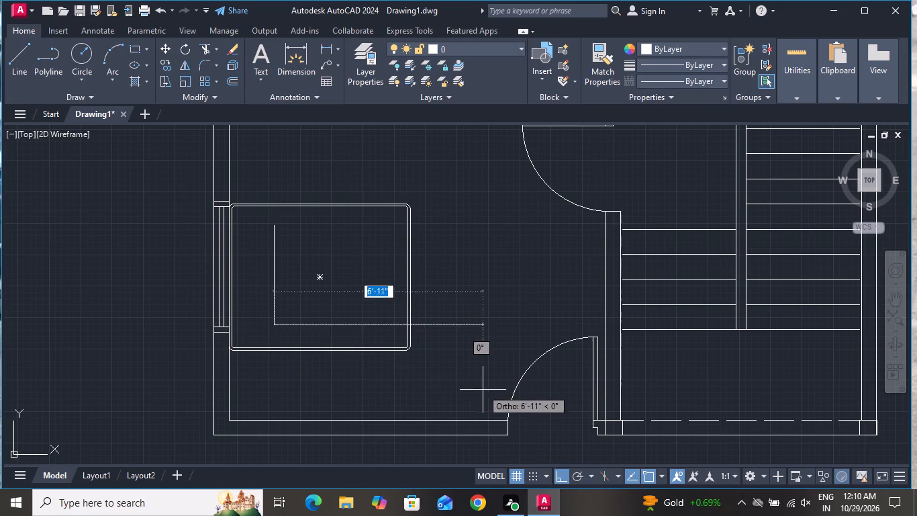
With Ortho off, draw a triangular fold from the vertical line's lower end, touching the inner rectangle's lower edge and closing at its start.
left_click(553, 475)
left_click(564, 478)
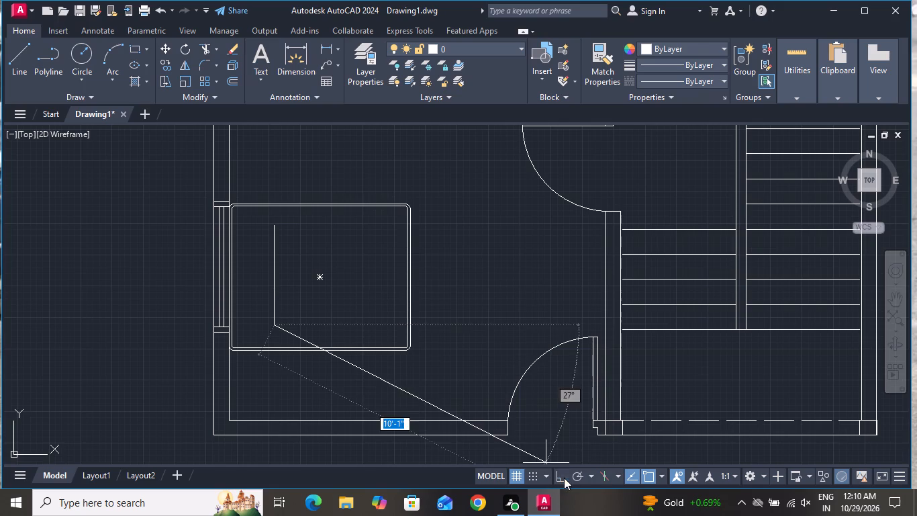
scroll(324, 351, "up", 4)
scroll(242, 348, "down", 1)
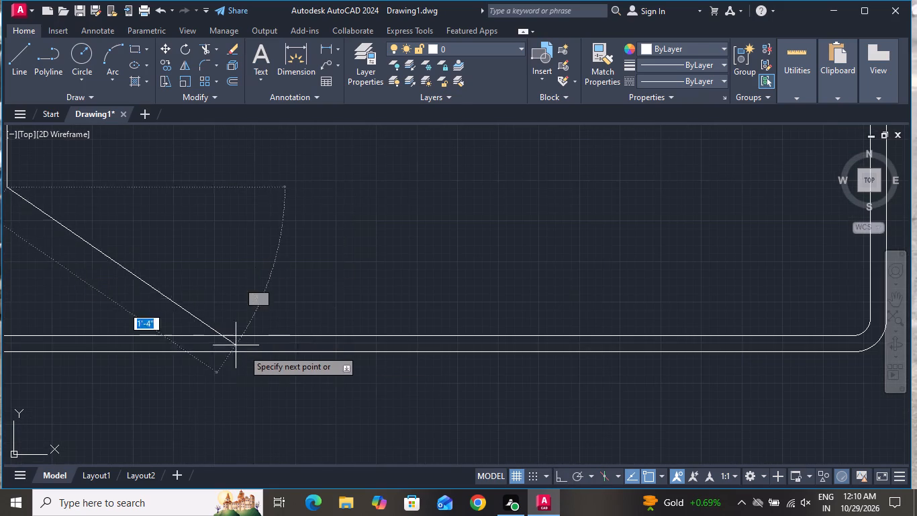
scroll(245, 349, "down", 2)
scroll(236, 348, "up", 2)
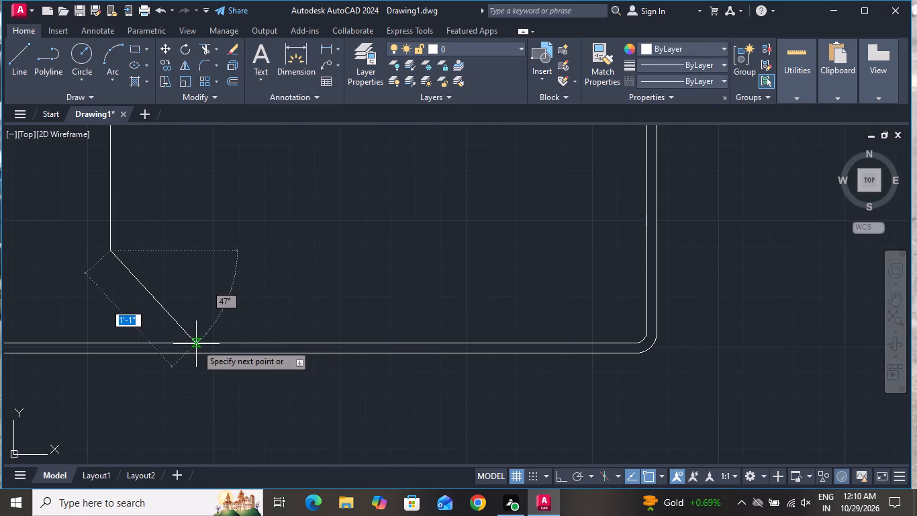
left_click(196, 344)
left_click(272, 219)
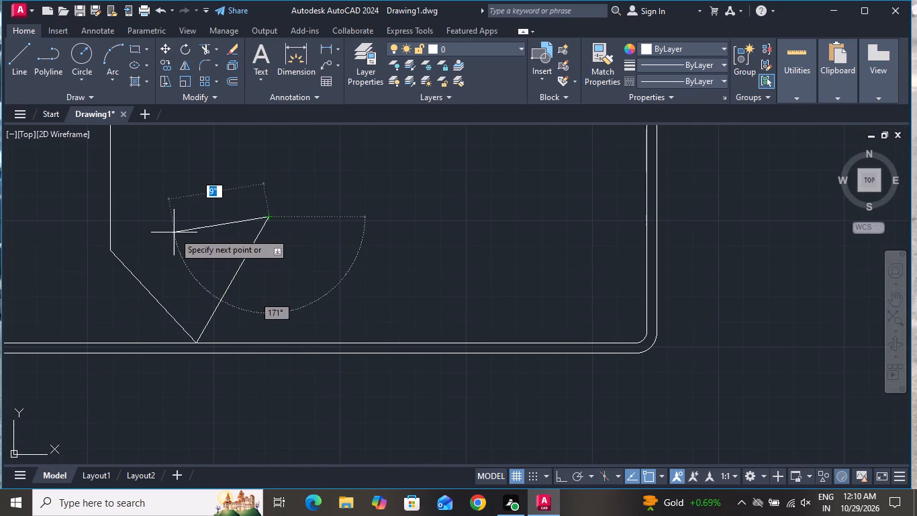
left_click(109, 252)
right_click(109, 252)
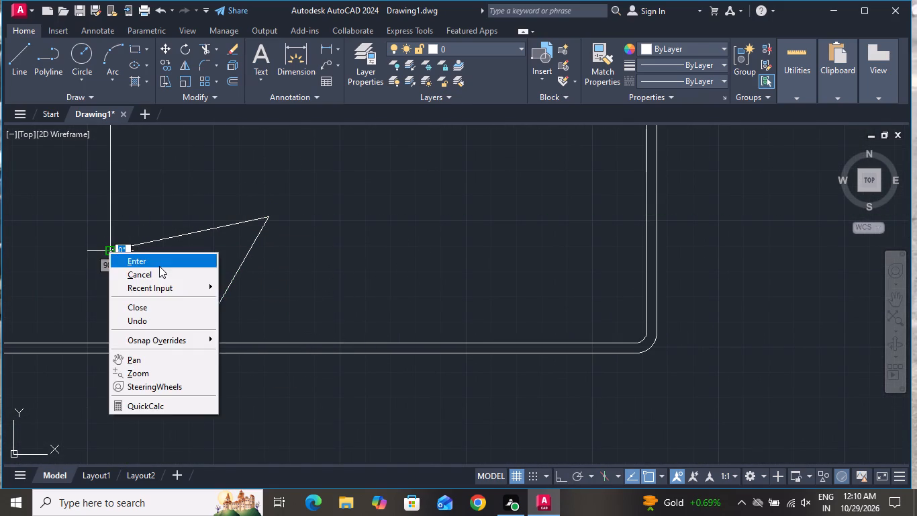
left_click(159, 266)
Draw a matching triangular fold from the vertical line's upper end, touching the inner rectangle's upper edge and closing at its start.
left_click(13, 56)
scroll(130, 212, "down", 4)
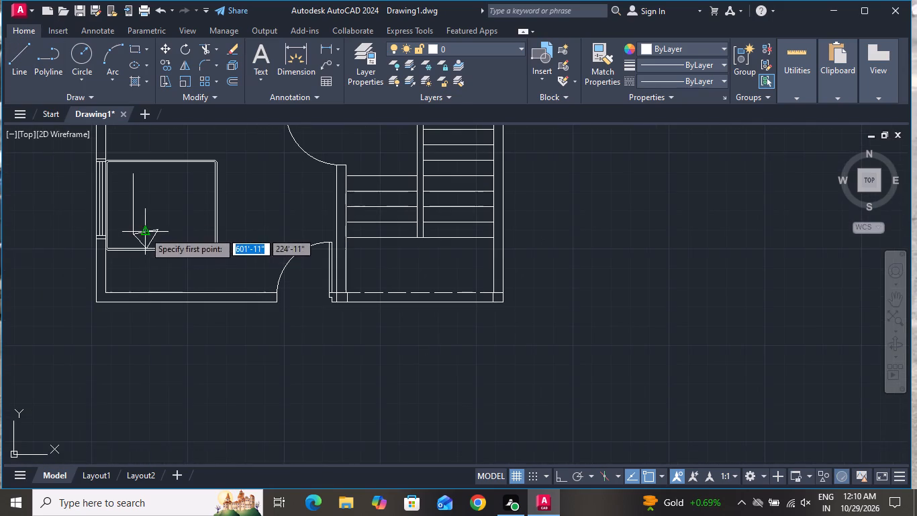
scroll(144, 159, "up", 4)
left_click(73, 257)
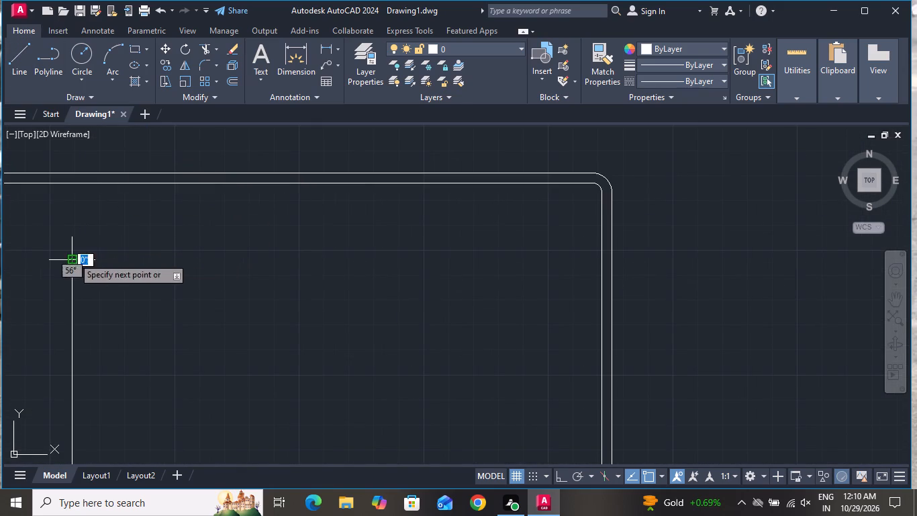
left_click(168, 185)
left_click(247, 271)
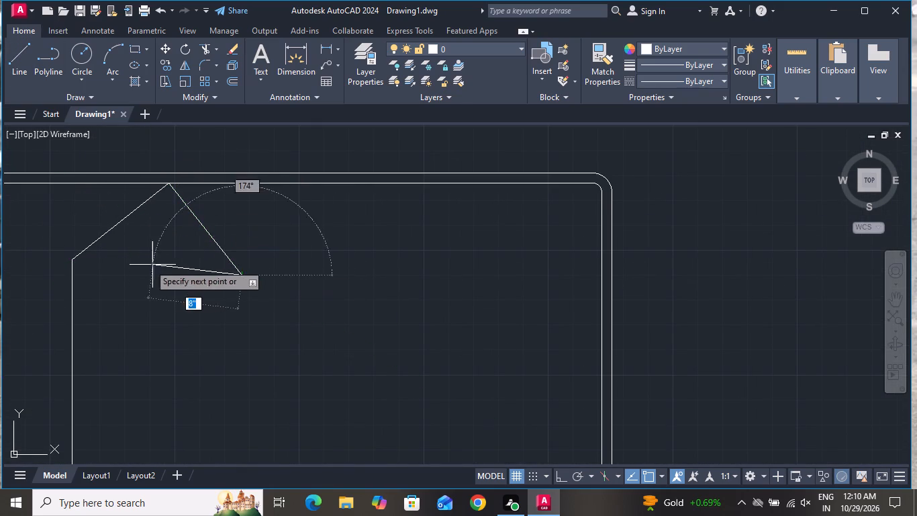
left_click(73, 261)
right_click(73, 263)
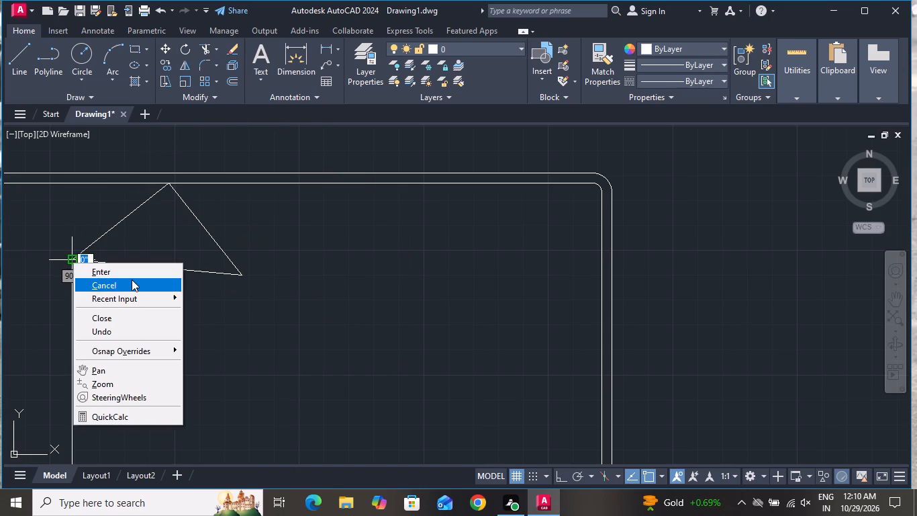
left_click(132, 279)
Draw a second near-vertical line about 3'-3" long just inside the bed's vertical line, spanning between the two triangular folds.
left_click(10, 62)
scroll(236, 150, "down", 3)
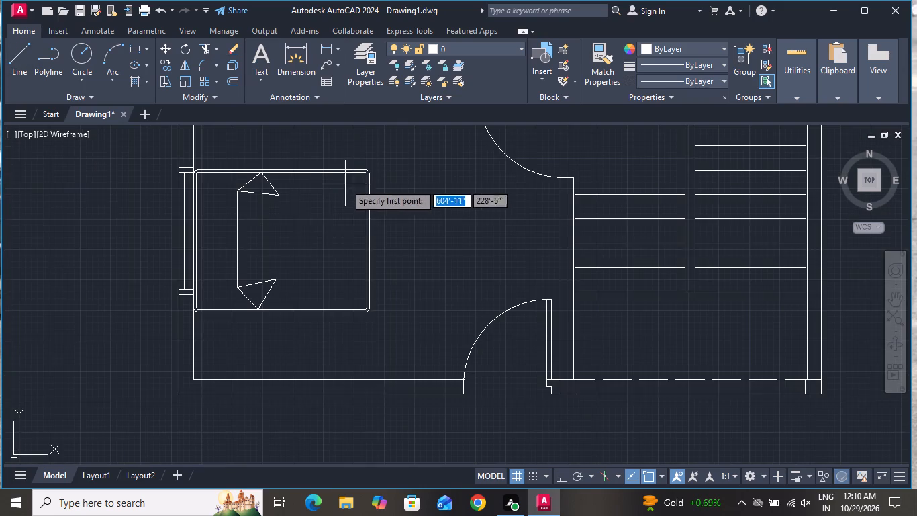
scroll(263, 210, "up", 3)
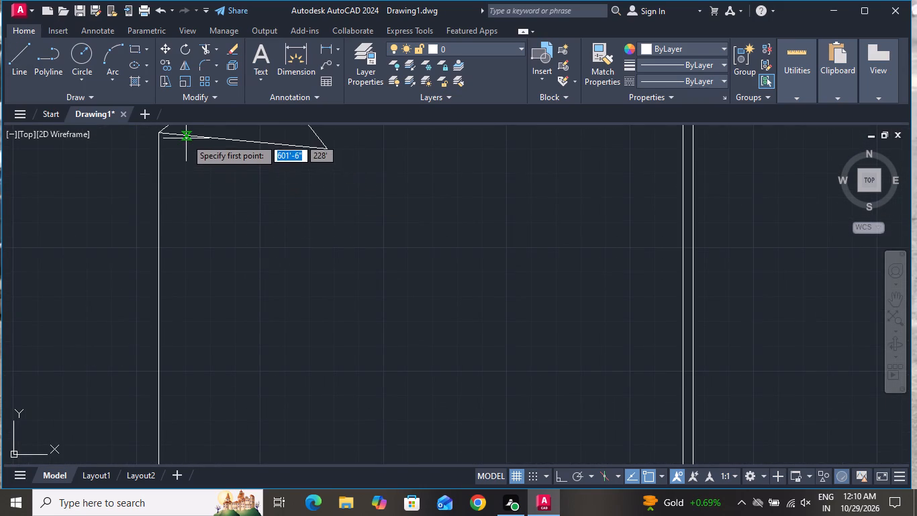
left_click(184, 136)
scroll(189, 295, "down", 3)
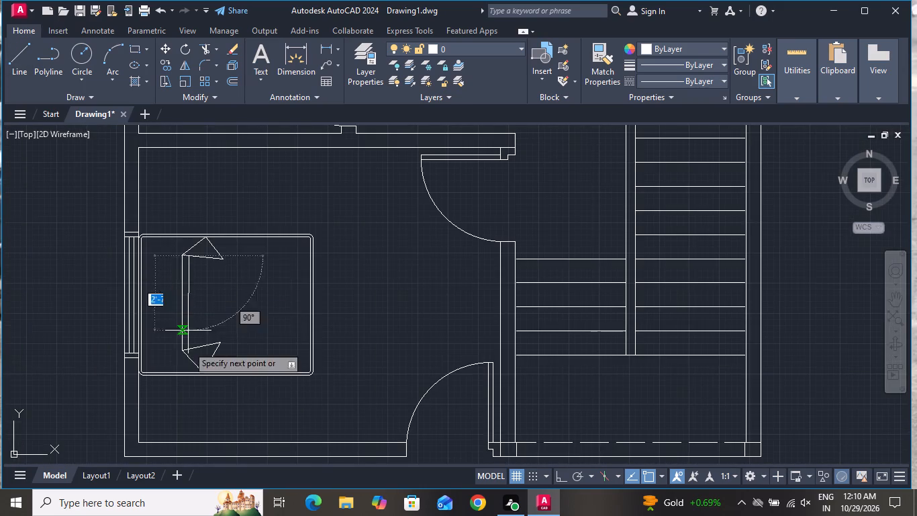
scroll(186, 372, "up", 5)
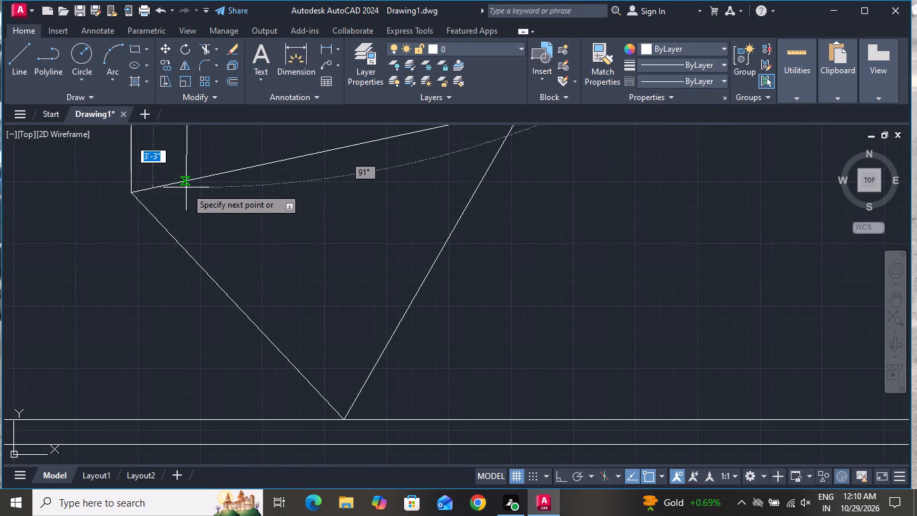
left_click(187, 182)
right_click(187, 182)
left_click(221, 206)
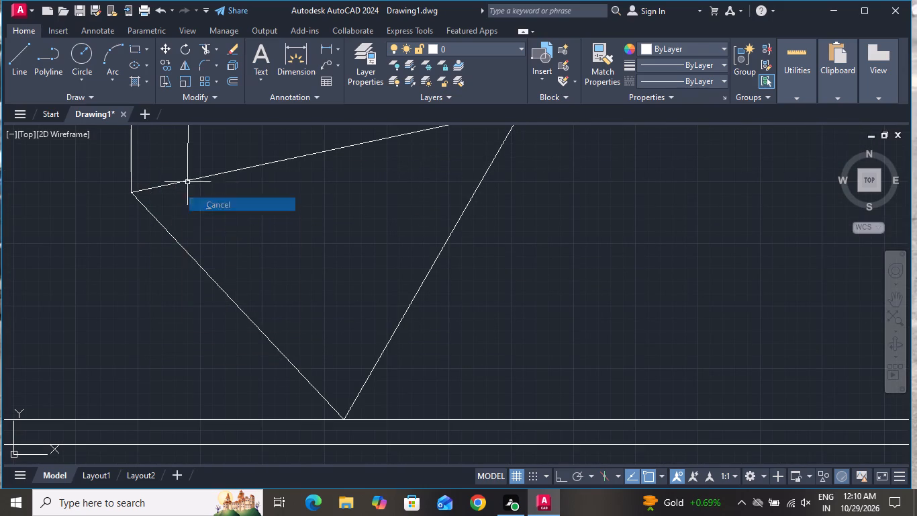
Draw a rounded rectangle about 11" by 1'-5" as a pillow between the bed's window side and the upper fold.
scroll(283, 253, "down", 5)
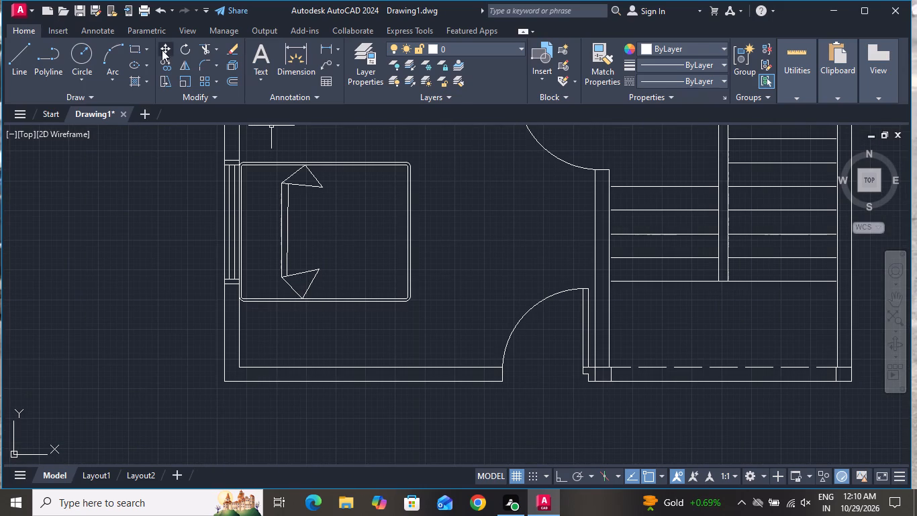
left_click(126, 50)
left_click(136, 50)
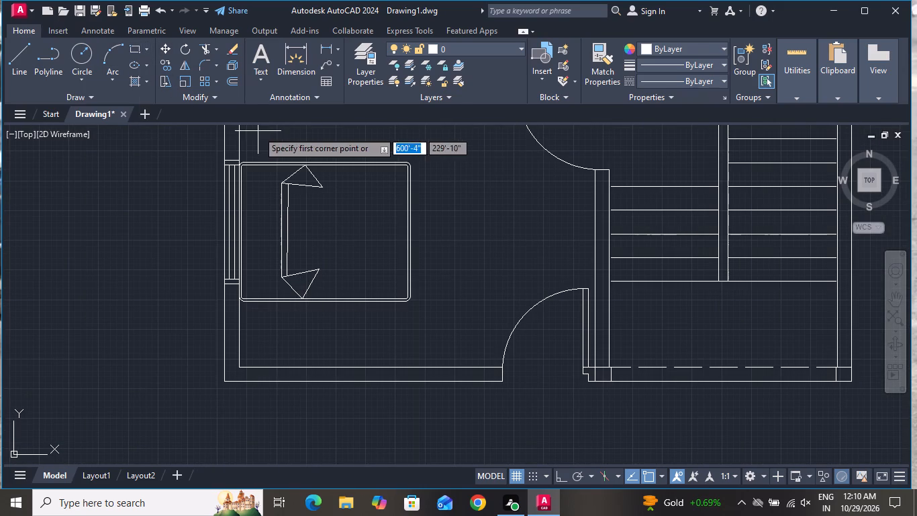
scroll(241, 186, "up", 2)
left_click(253, 176)
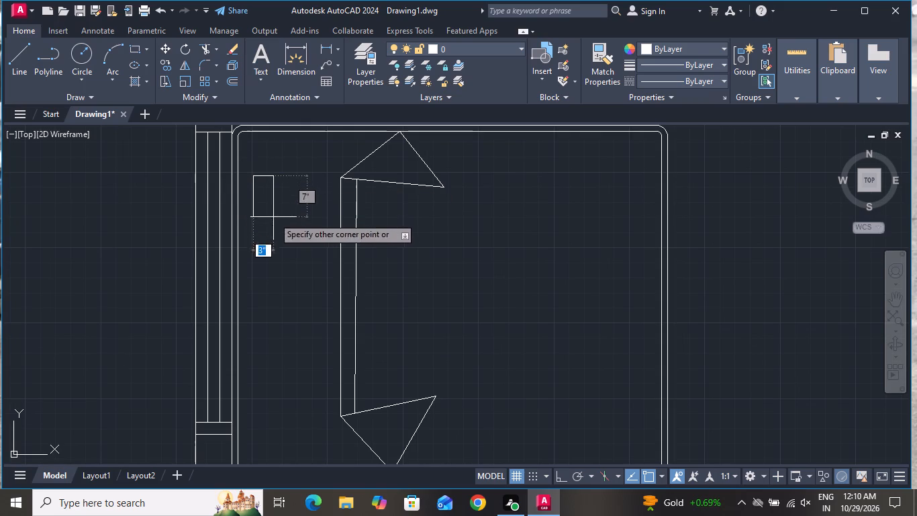
left_click(317, 279)
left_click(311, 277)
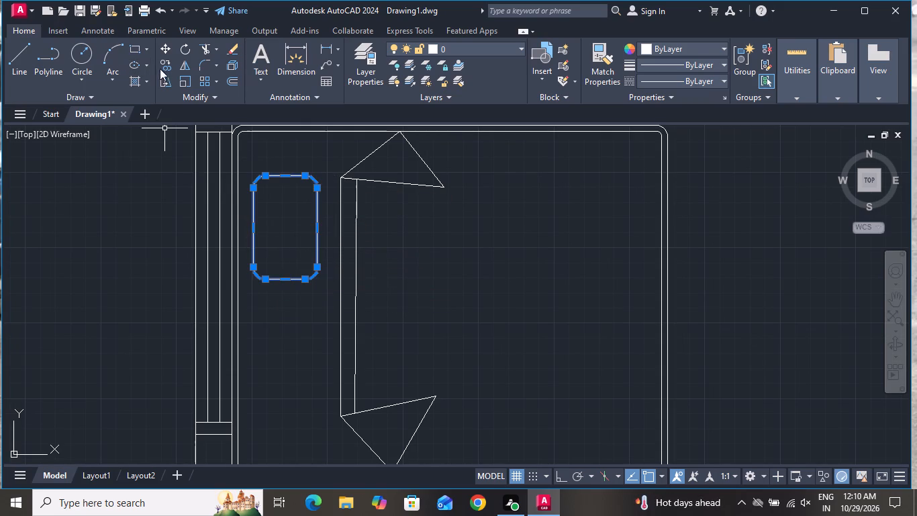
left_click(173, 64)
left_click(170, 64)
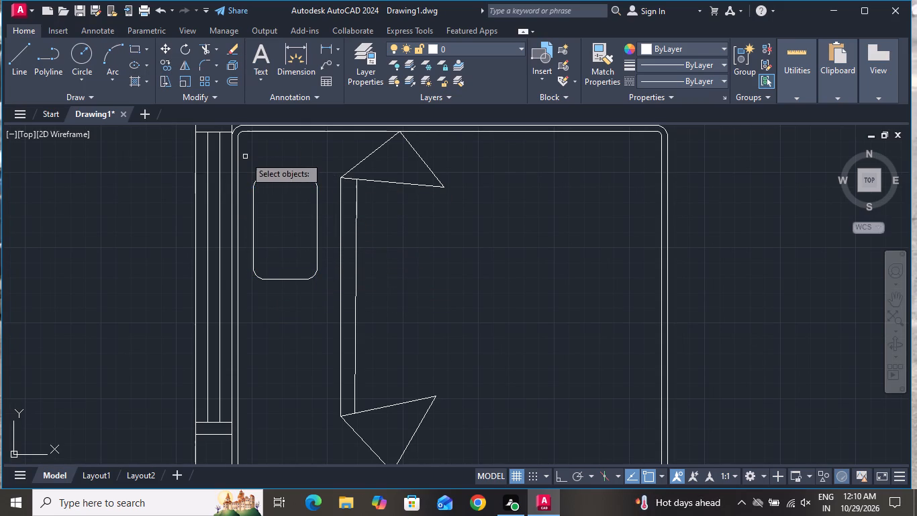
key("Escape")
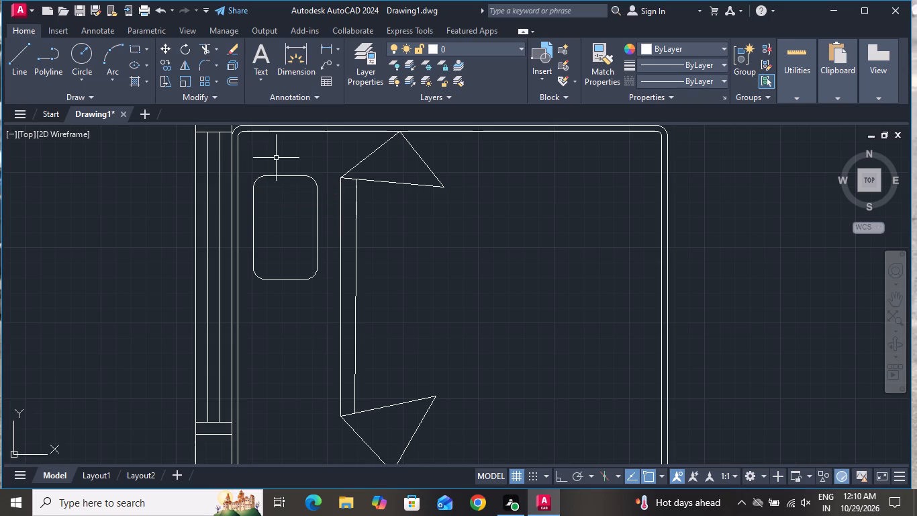
Copy the pillow about 2'-4" straight down to make the second pillow.
left_click(281, 167)
left_click(277, 198)
left_click(167, 62)
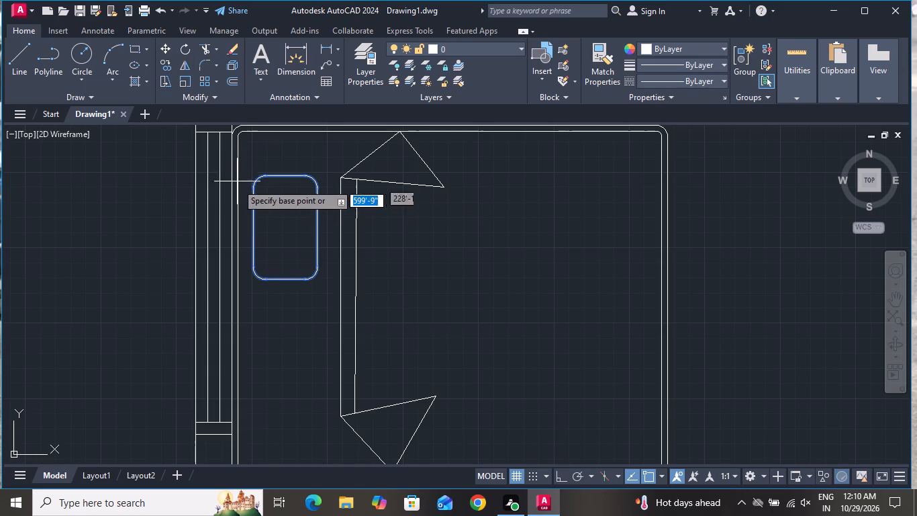
left_click(260, 214)
scroll(272, 397, "down", 1)
scroll(287, 395, "up", 1)
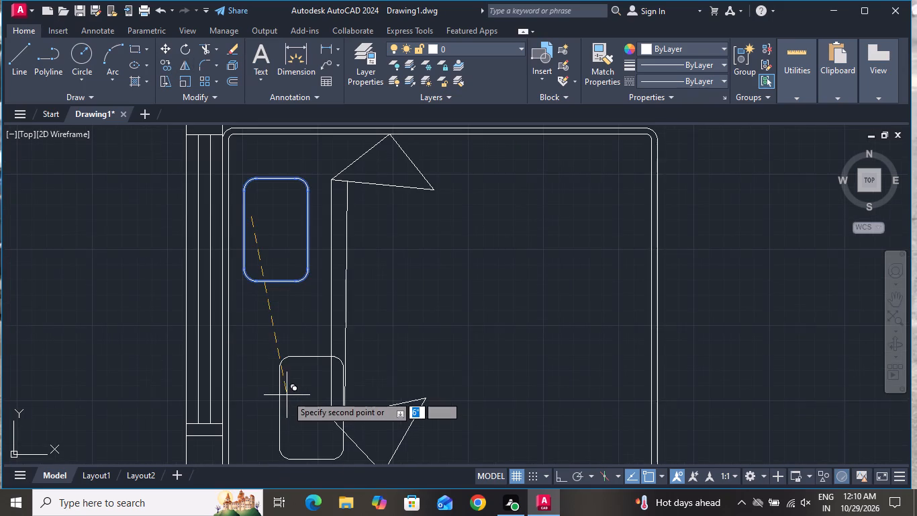
scroll(252, 386, "down", 1)
left_click(252, 386)
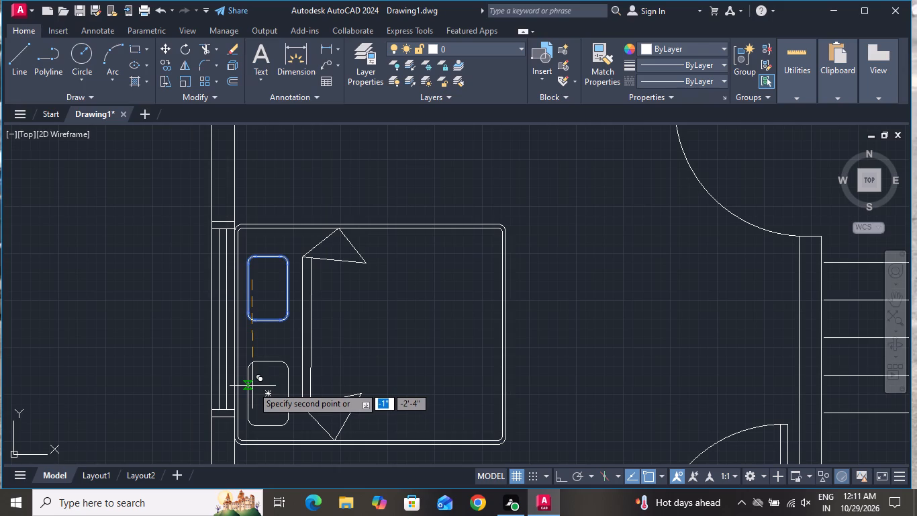
right_click(252, 386)
left_click(275, 224)
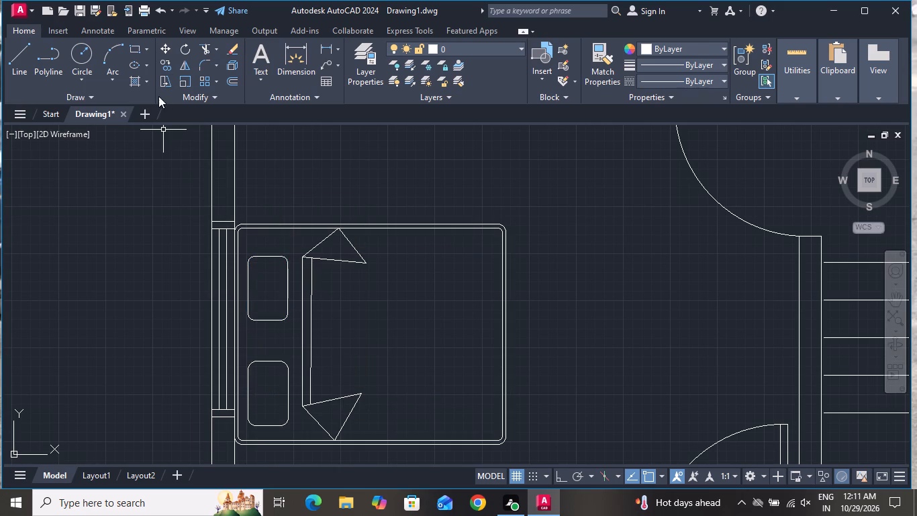
Draw a tilted four-sided polygon inscribed in a circle of about 4" radius near the middle of the bed.
left_click(146, 48)
left_click(148, 95)
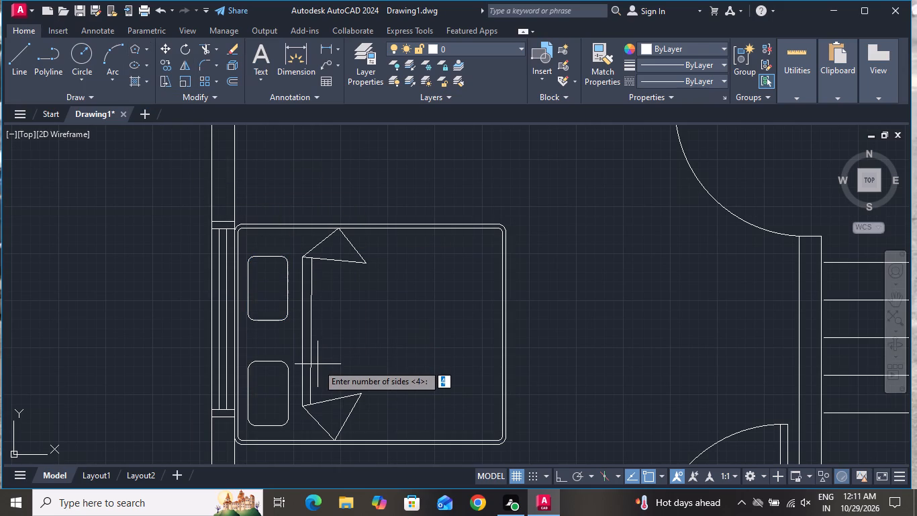
key("4")
key("space")
left_click(393, 341)
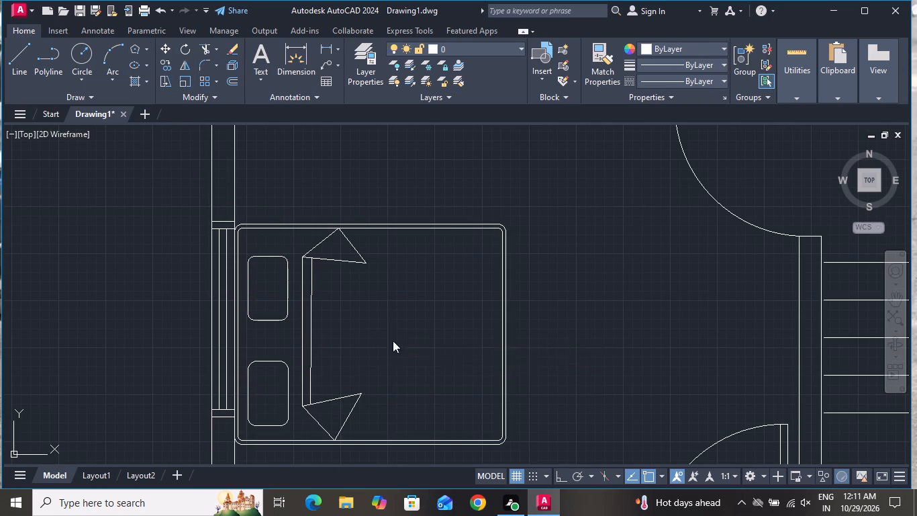
left_click(431, 374)
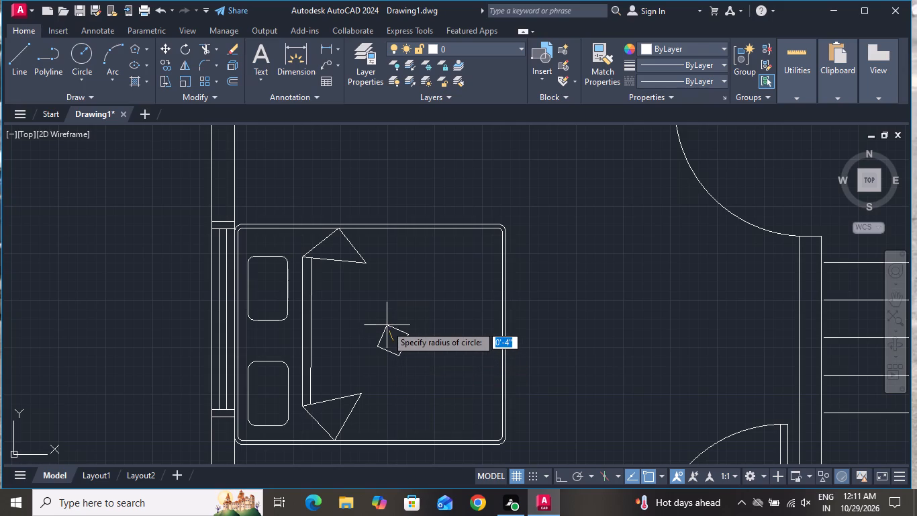
left_click(387, 324)
Copy the tilted square twice up and to its right, so the three squares overlap in a diagonal row.
scroll(404, 346, "up", 1)
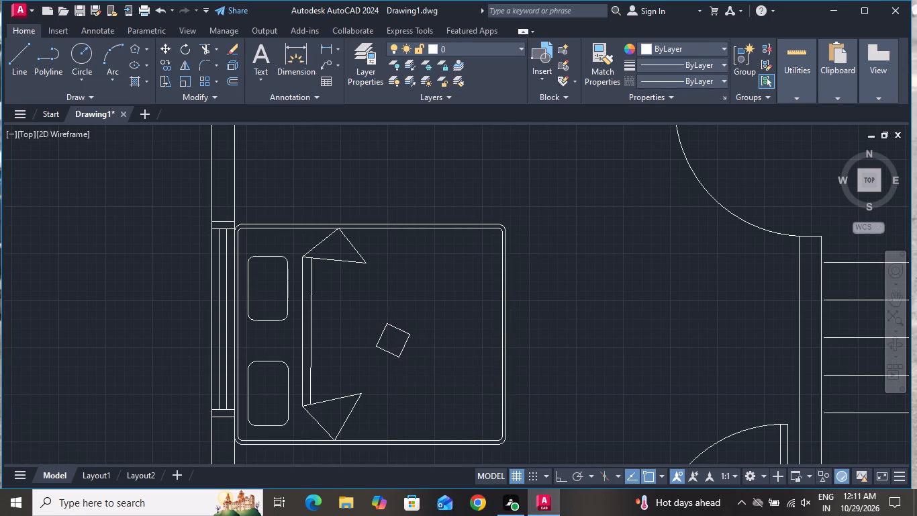
left_click(415, 321)
left_click(358, 338)
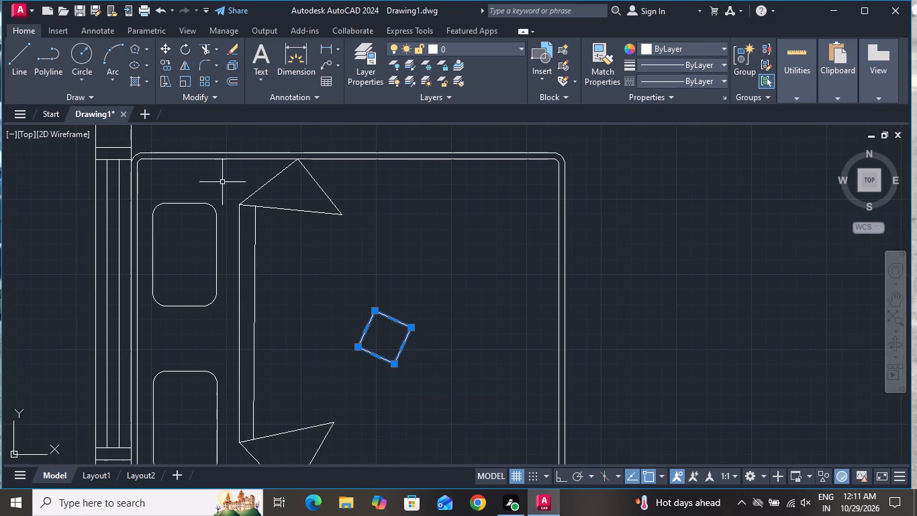
left_click(162, 64)
left_click(375, 345)
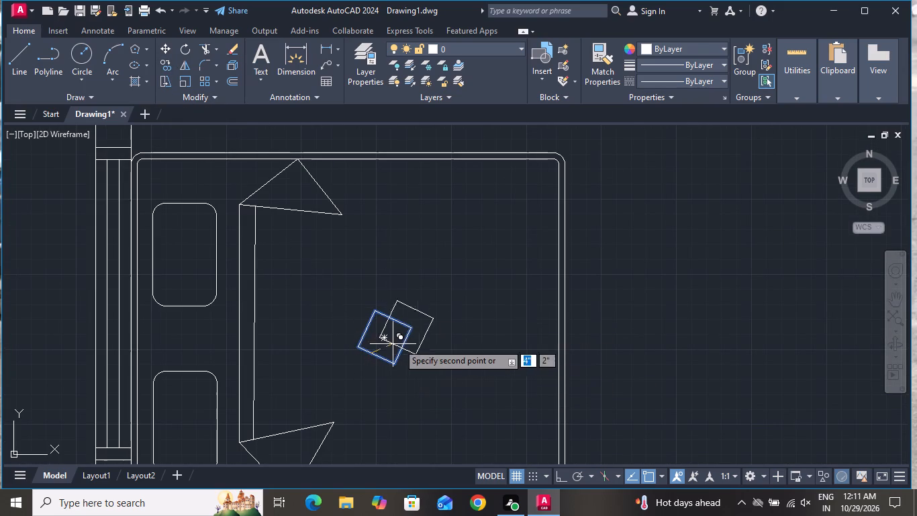
left_click(397, 347)
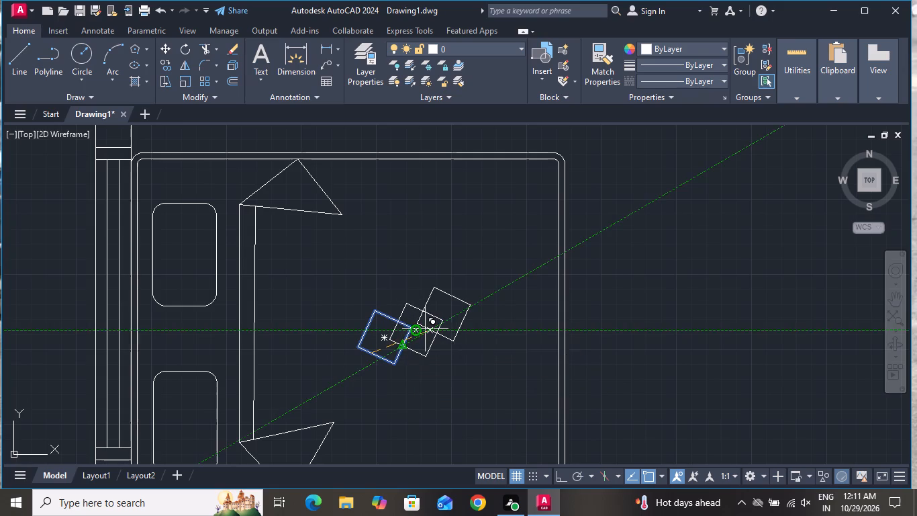
left_click(426, 328)
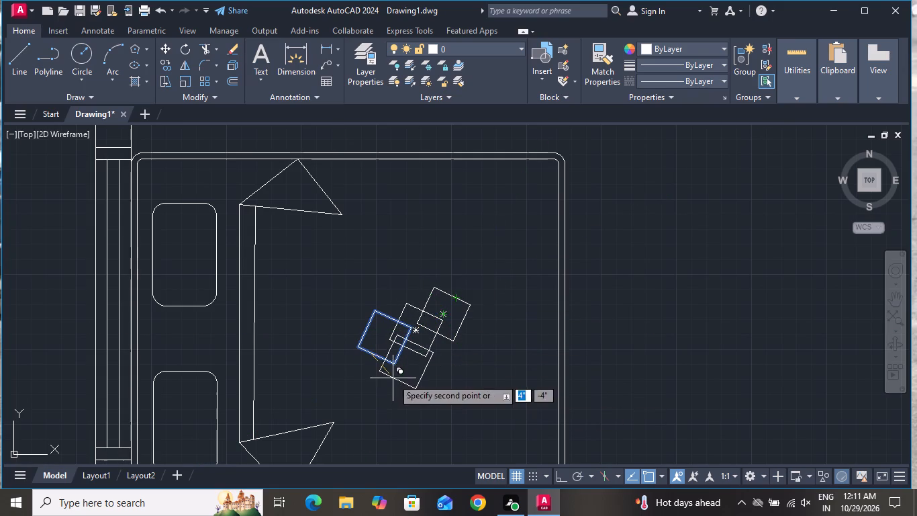
right_click(397, 382)
left_click(419, 235)
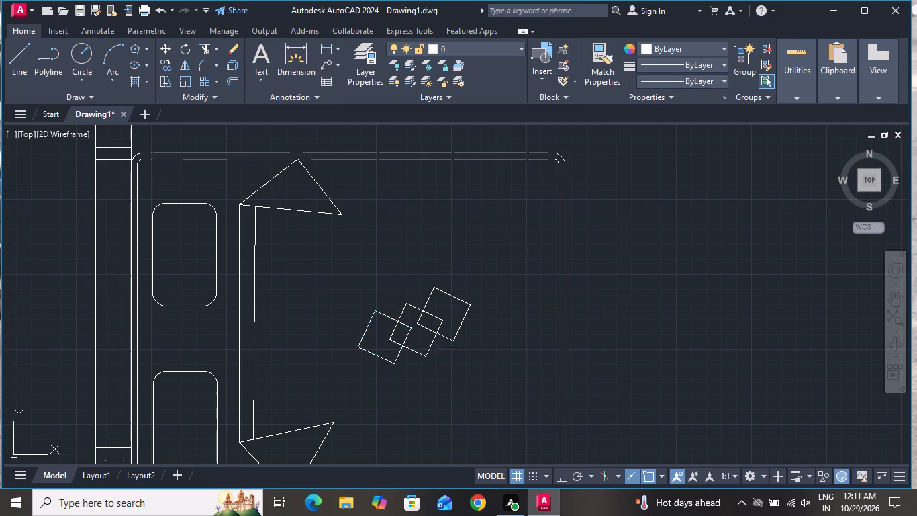
Draw a small rounded rectangle as a bedside table just below the bed, beside the window-side wall of the bottom room.
scroll(434, 350, "down", 2)
scroll(497, 379, "down", 3)
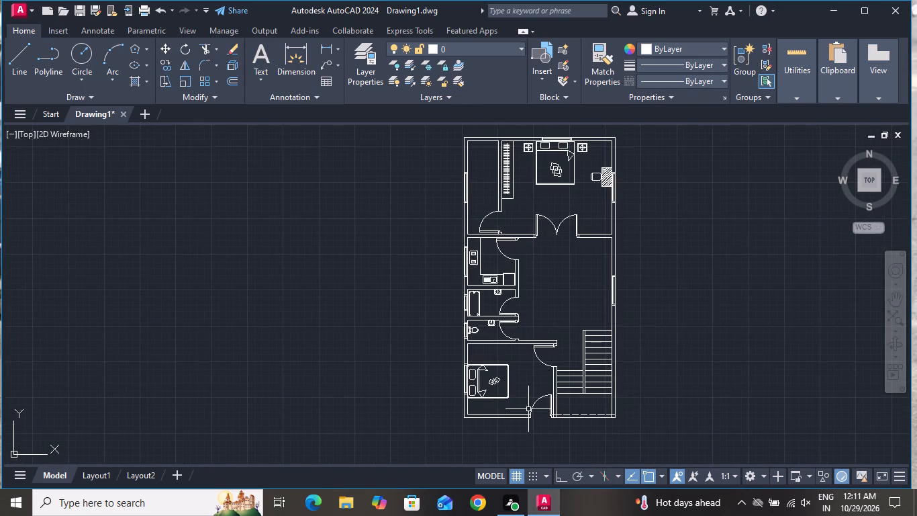
scroll(522, 398, "down", 1)
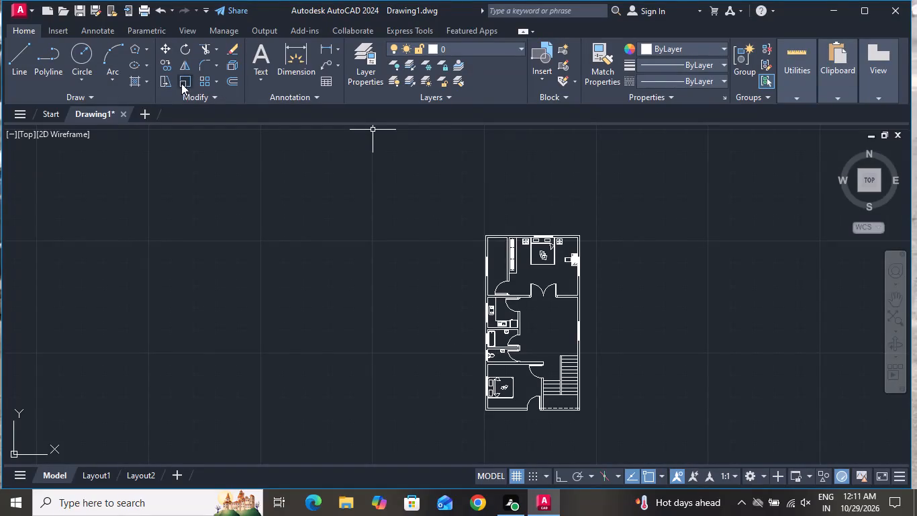
left_click(147, 47)
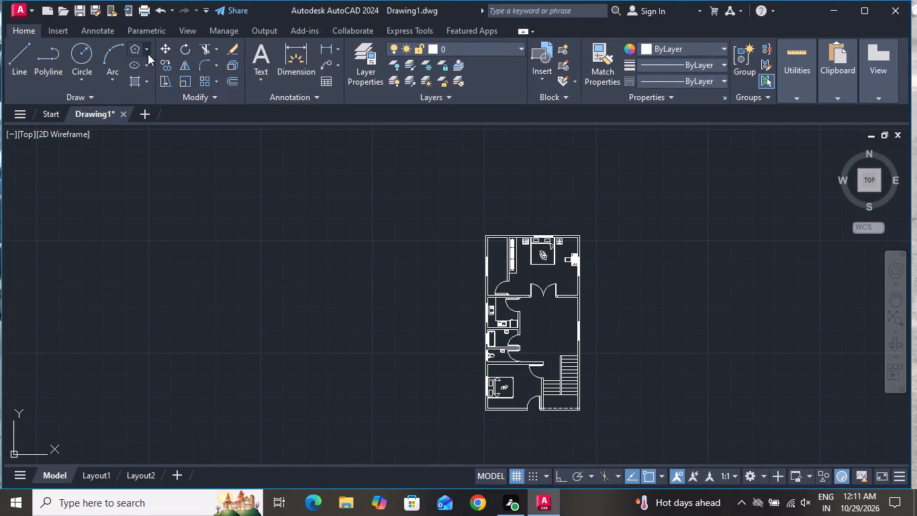
left_click(142, 69)
scroll(460, 415, "up", 2)
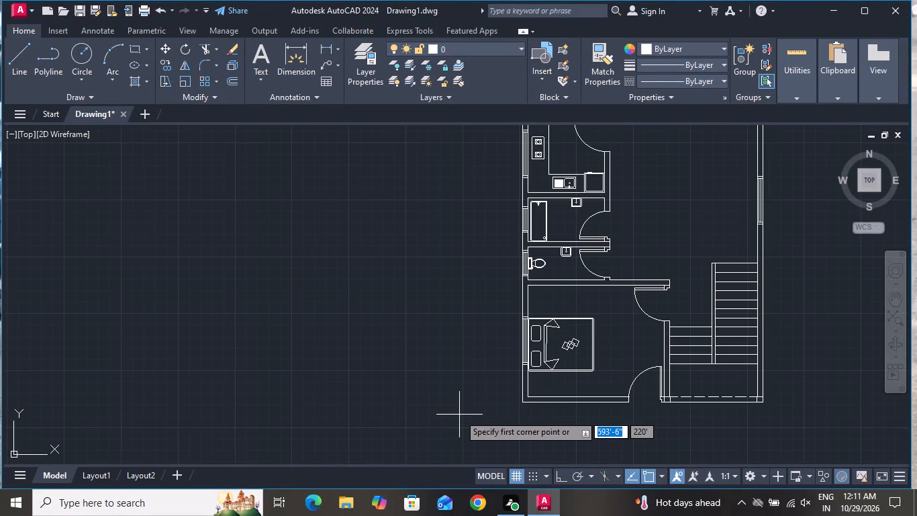
scroll(573, 402, "up", 1)
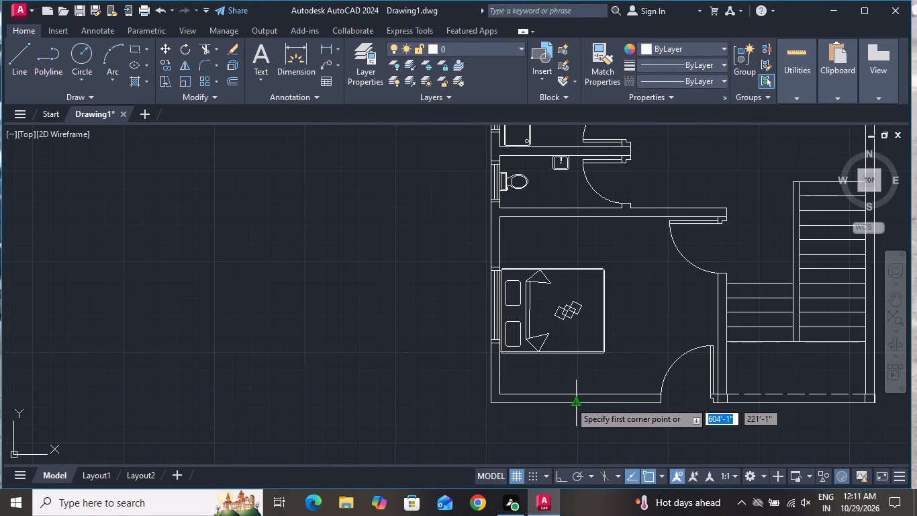
scroll(552, 402, "up", 2)
left_click(426, 294)
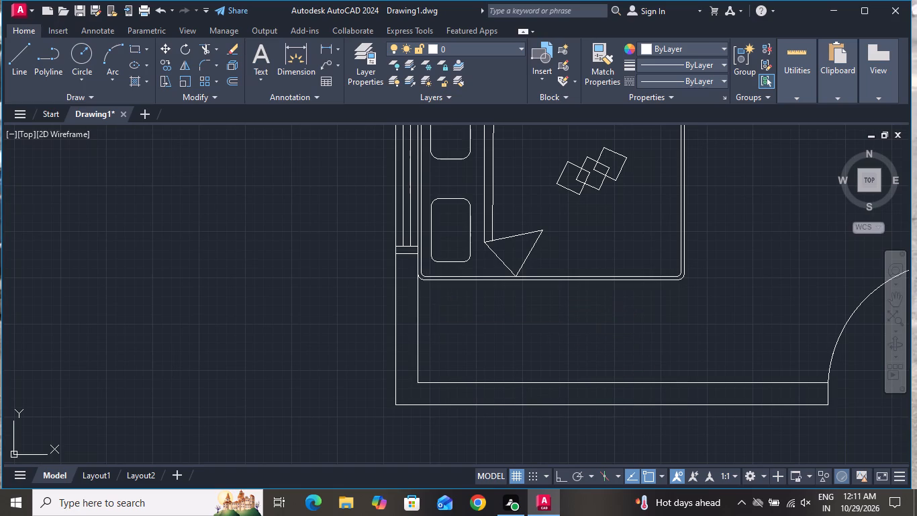
left_click(473, 330)
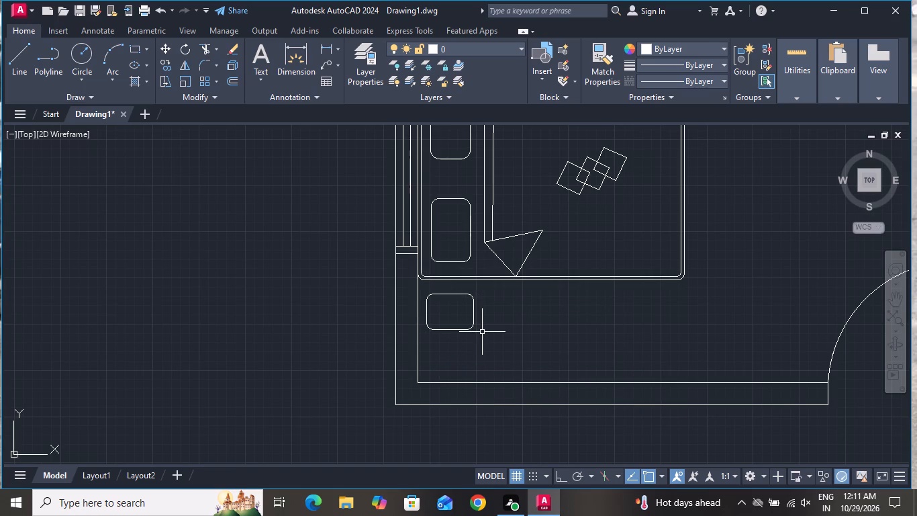
Offset the bedside table's rounded rectangle 1" inward.
type("O")
key("space")
key("1")
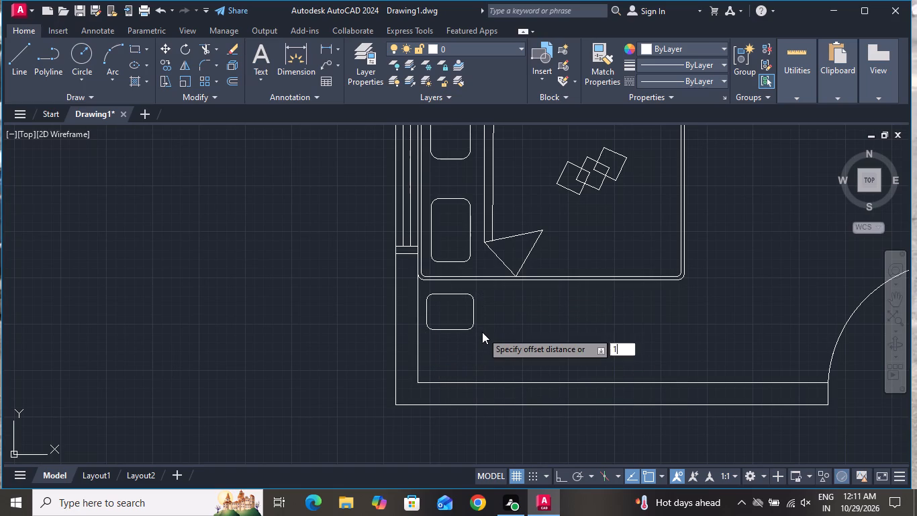
key("shift+quotedbl")
key("Return")
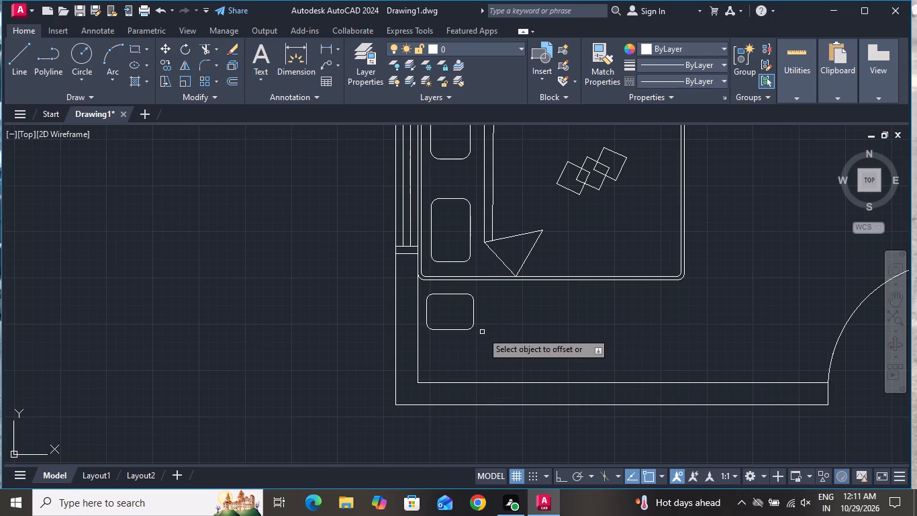
scroll(473, 333, "up", 2)
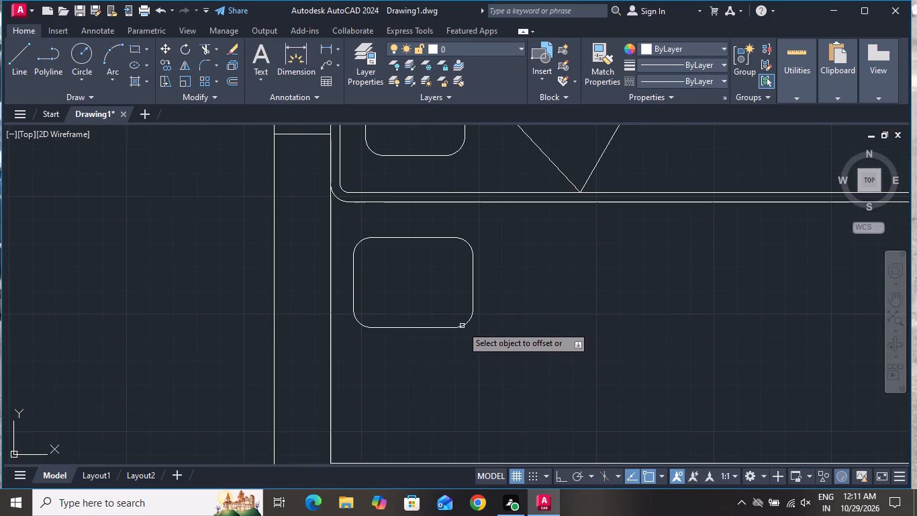
left_click(462, 326)
left_click(460, 318)
right_click(460, 318)
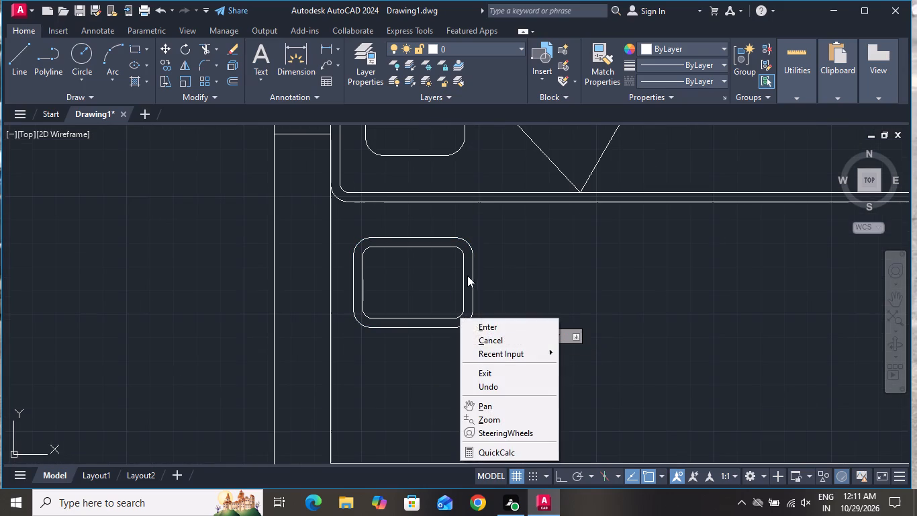
Draw a circle of about 2" radius at the centre of the bedside table as a lamp.
left_click(477, 336)
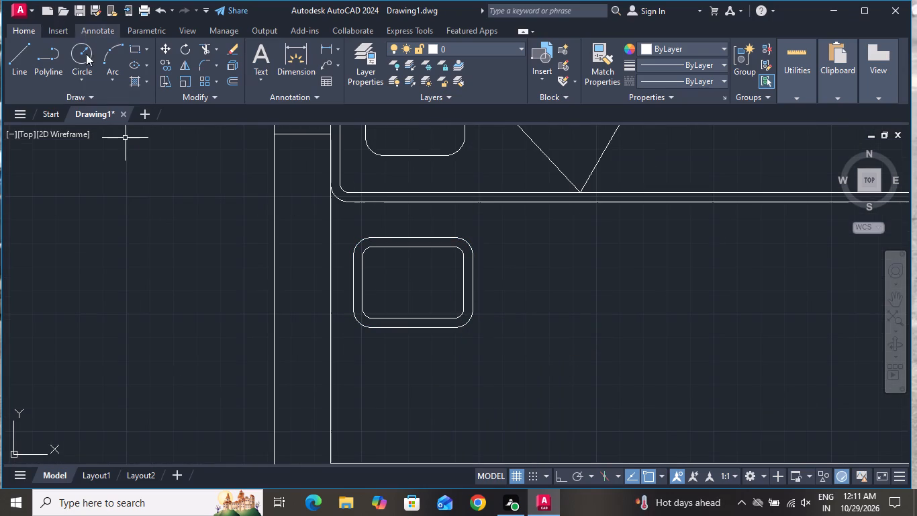
double_click(87, 61)
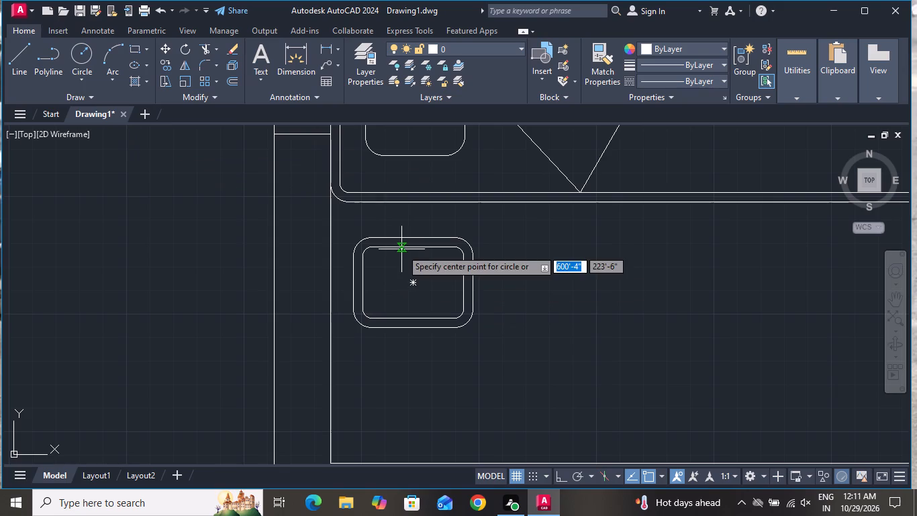
left_click(412, 282)
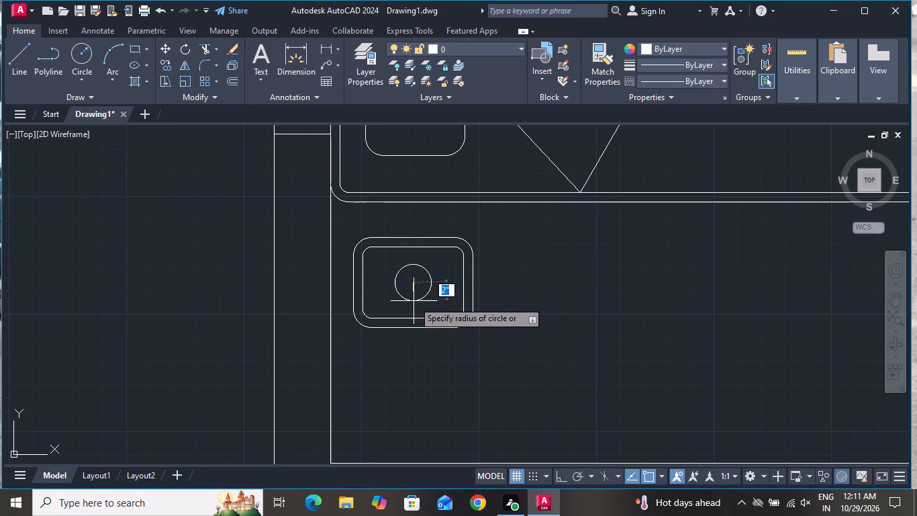
left_click(415, 303)
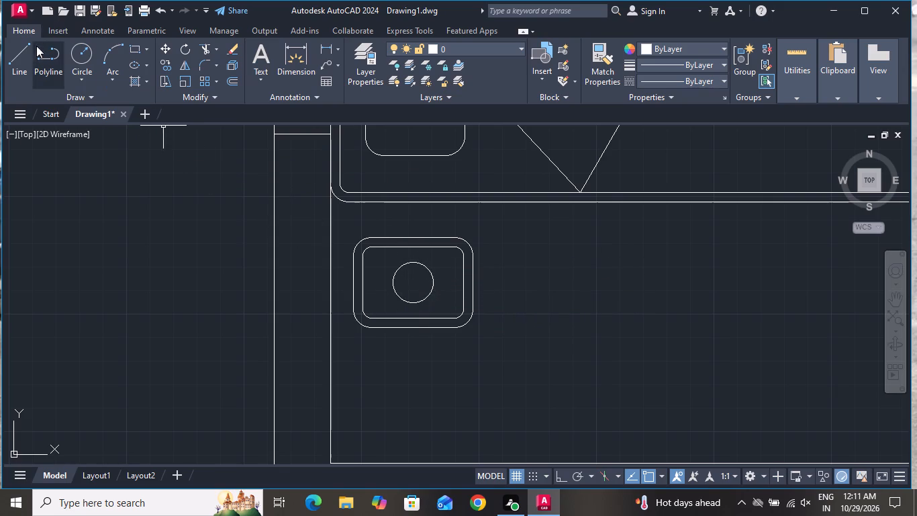
Draw a horizontal line about 7" long through the lamp circle's centre, extending past the circle on both sides.
left_click(22, 54)
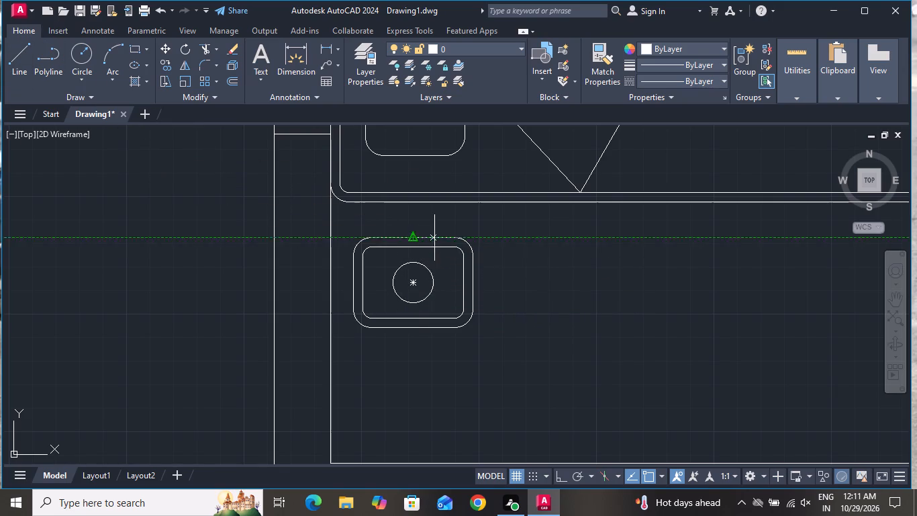
left_click(378, 283)
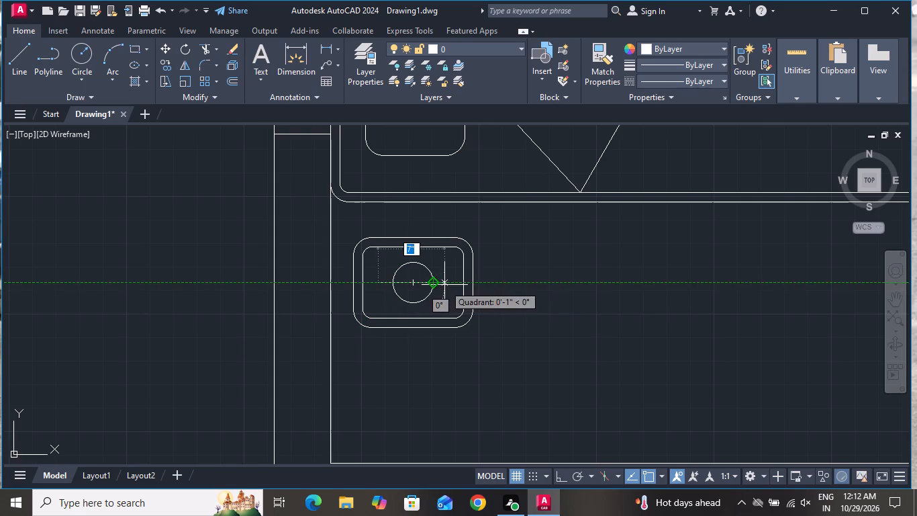
left_click(444, 285)
right_click(445, 287)
left_click(472, 310)
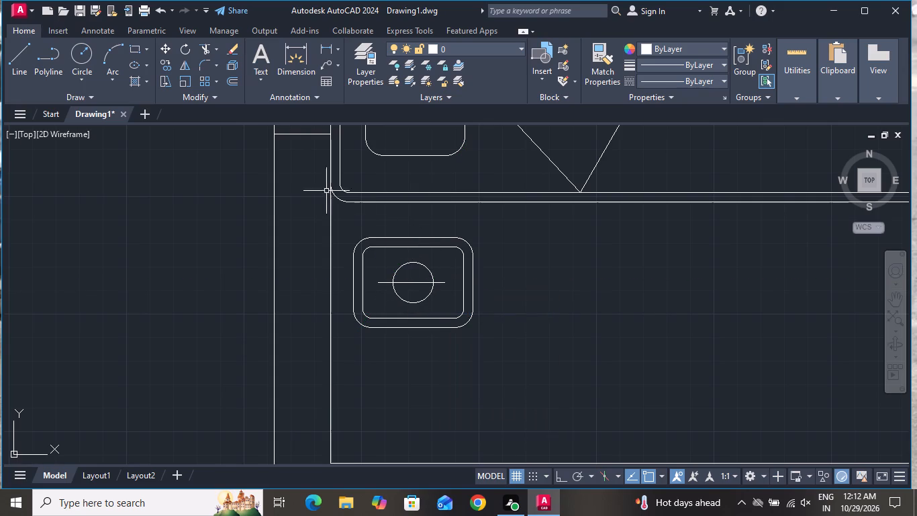
With Ortho on, draw a vertical line about 6" long through the lamp circle's centre, extending past the circle at both ends.
left_click(22, 60)
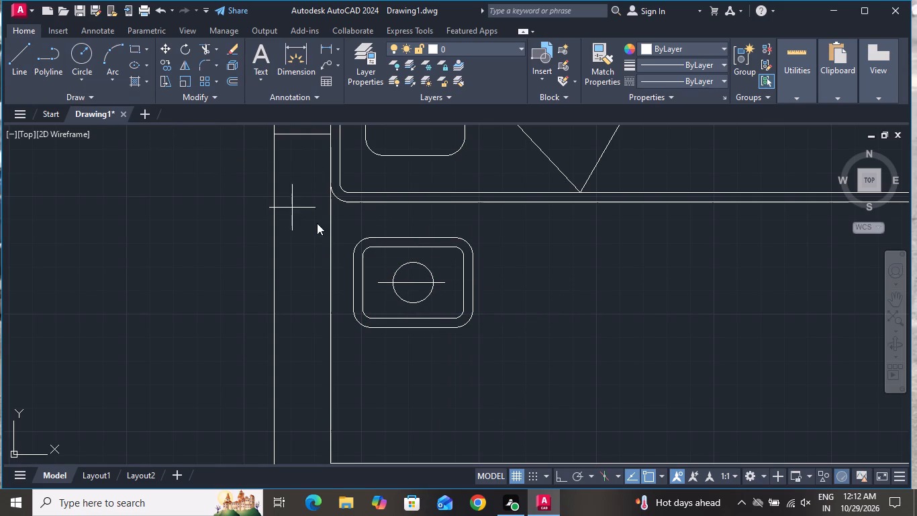
scroll(391, 275, "up", 1)
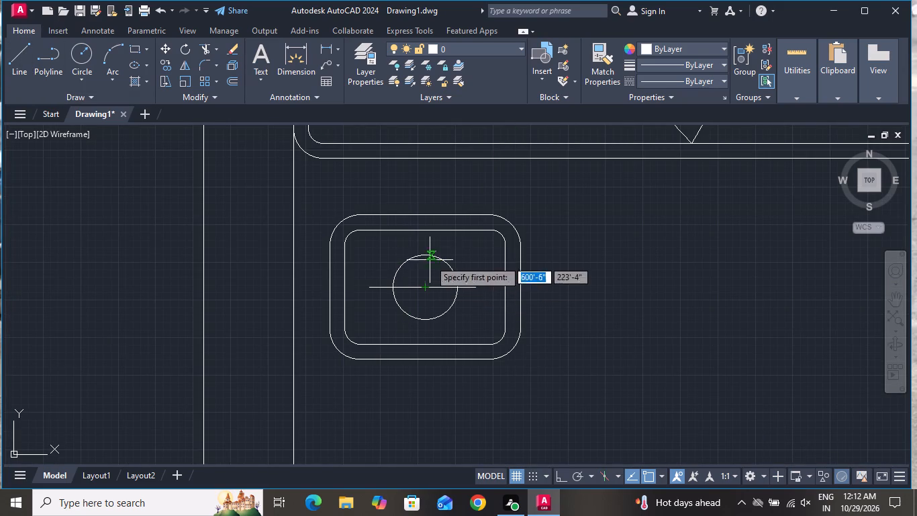
left_click(426, 243)
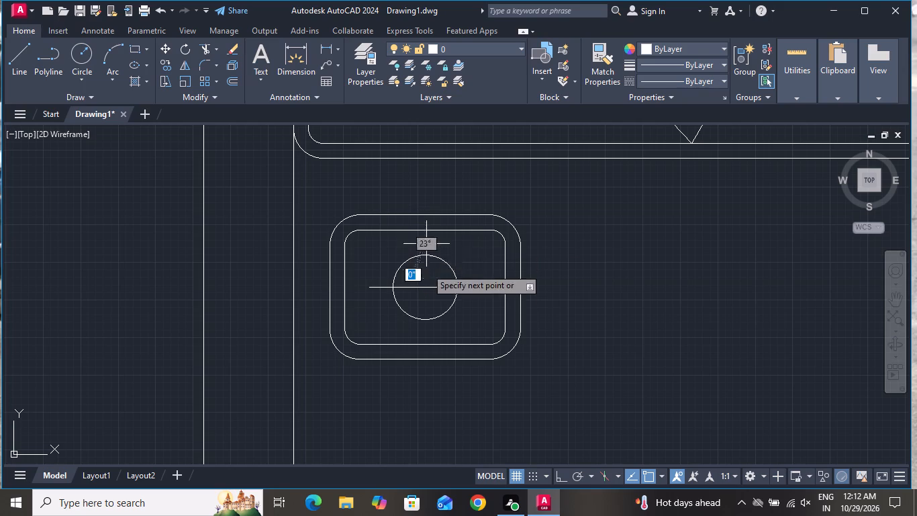
scroll(424, 331, "up", 1)
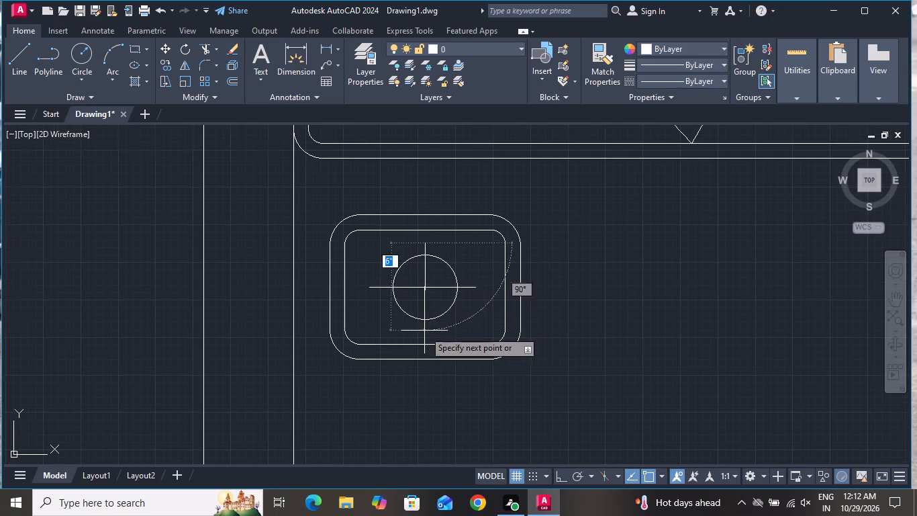
scroll(424, 331, "up", 2)
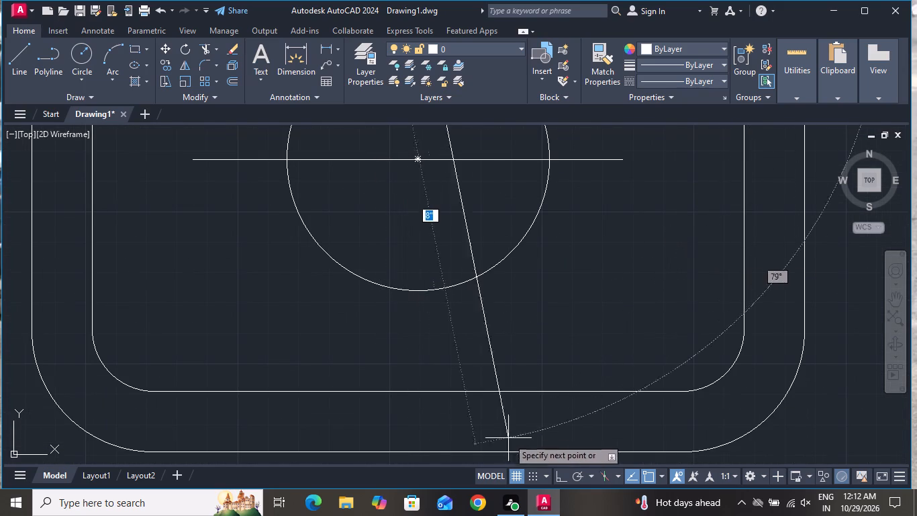
left_click(559, 475)
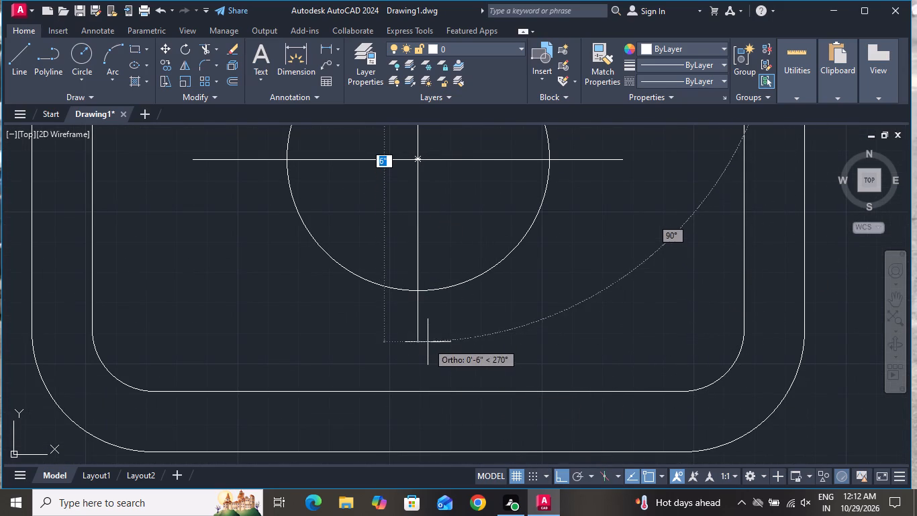
left_click(428, 340)
right_click(428, 340)
left_click(479, 365)
Copy the whole bedside table with its lamp straight up to just above the bed, beside the window-side wall.
scroll(472, 366, "down", 3)
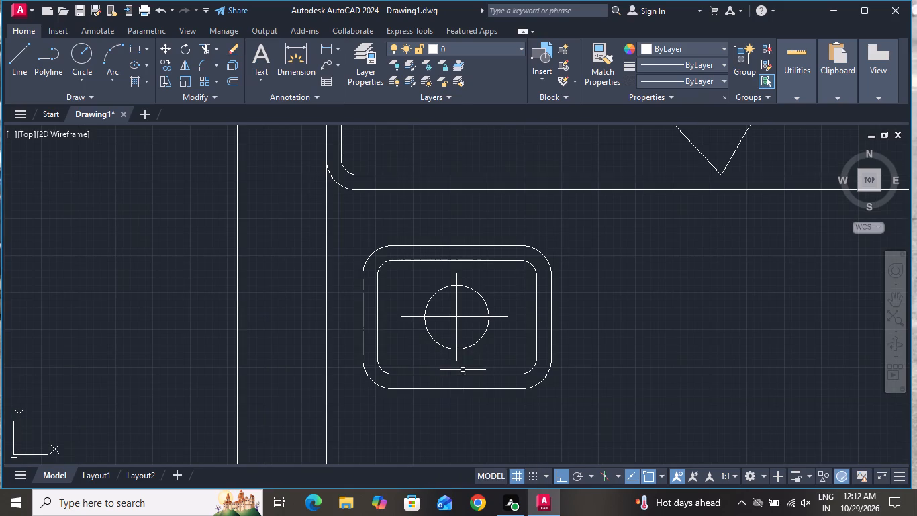
left_click(567, 226)
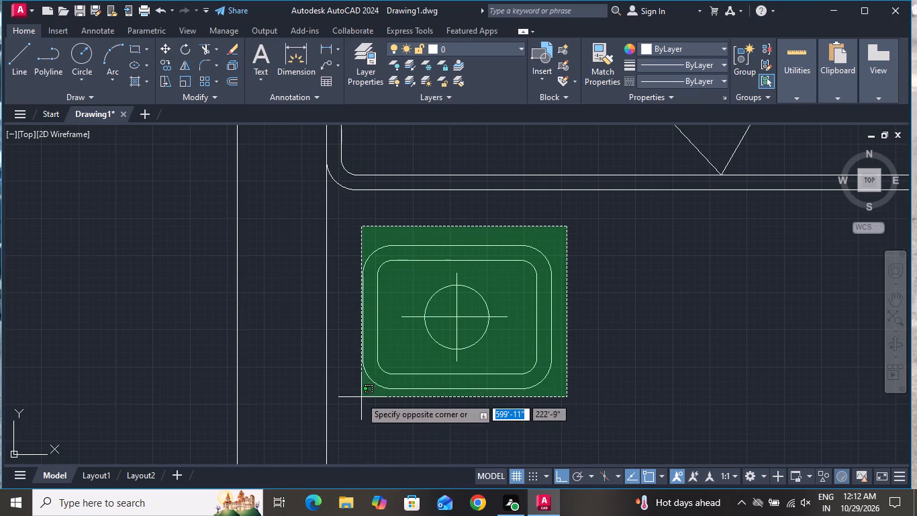
left_click(348, 409)
left_click(164, 66)
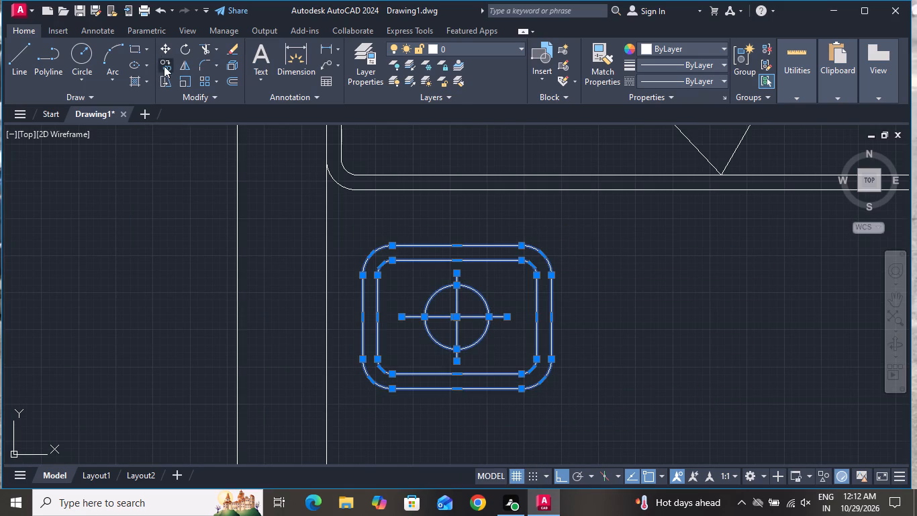
left_click(450, 294)
scroll(459, 316, "down", 4)
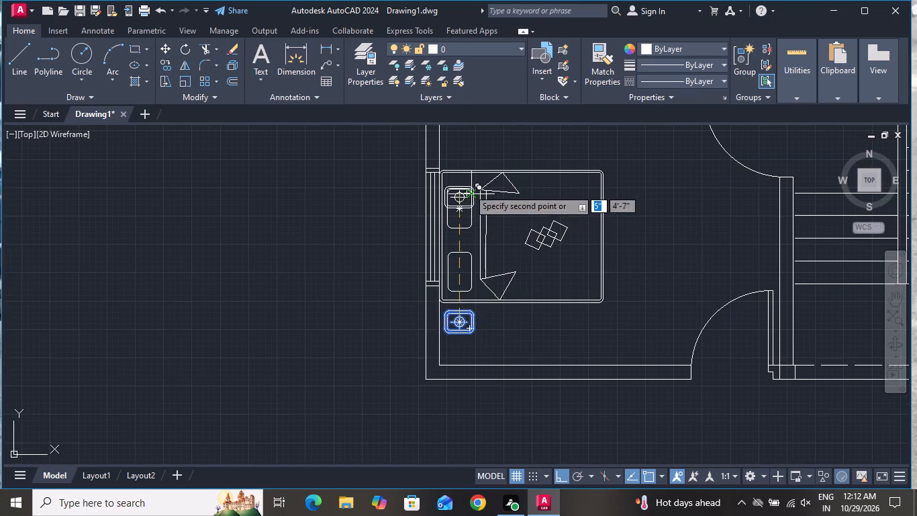
scroll(469, 177, "up", 2)
scroll(485, 227, "down", 3)
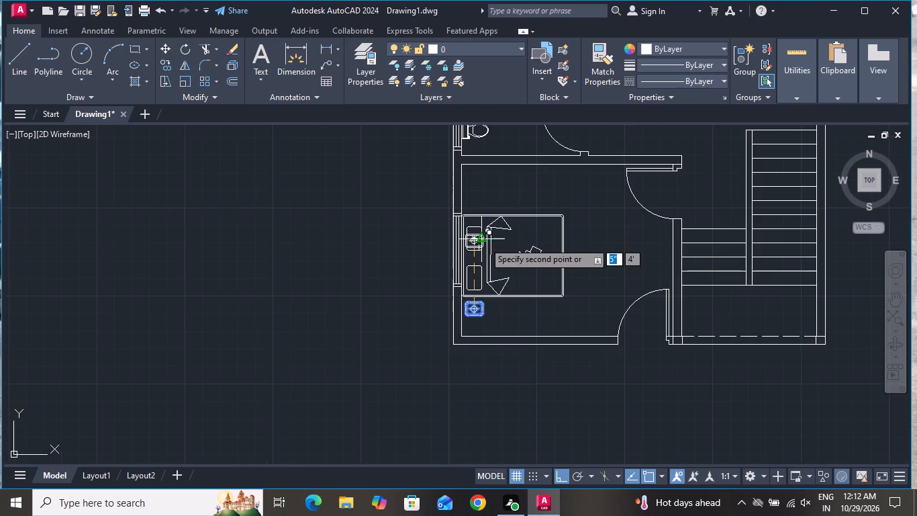
scroll(485, 202, "up", 2)
left_click(485, 190)
right_click(485, 190)
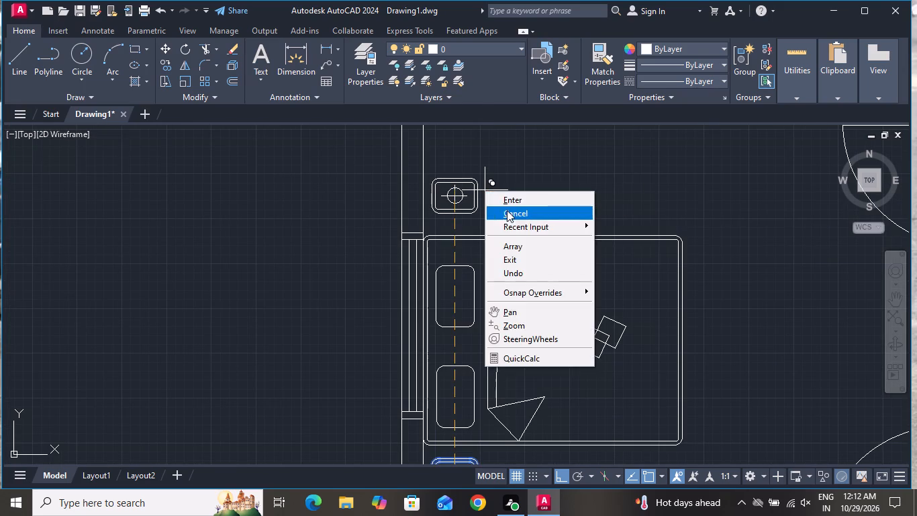
left_click(508, 212)
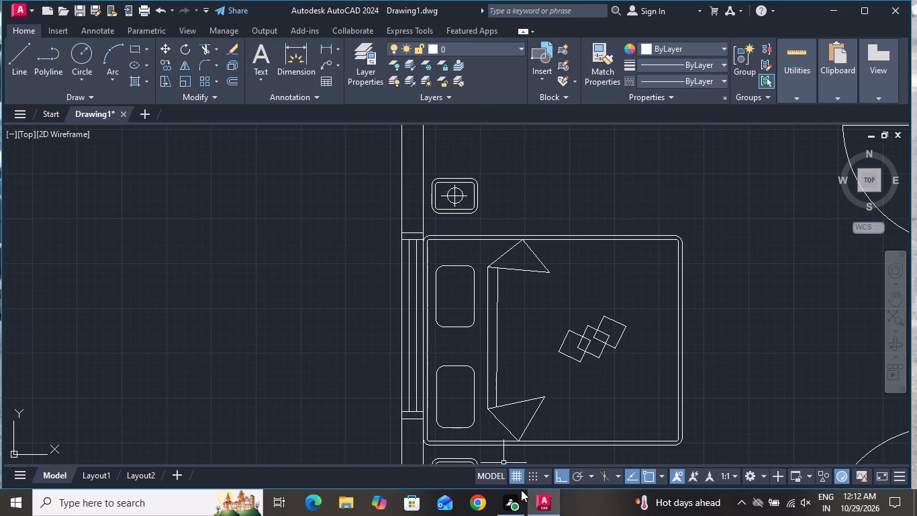
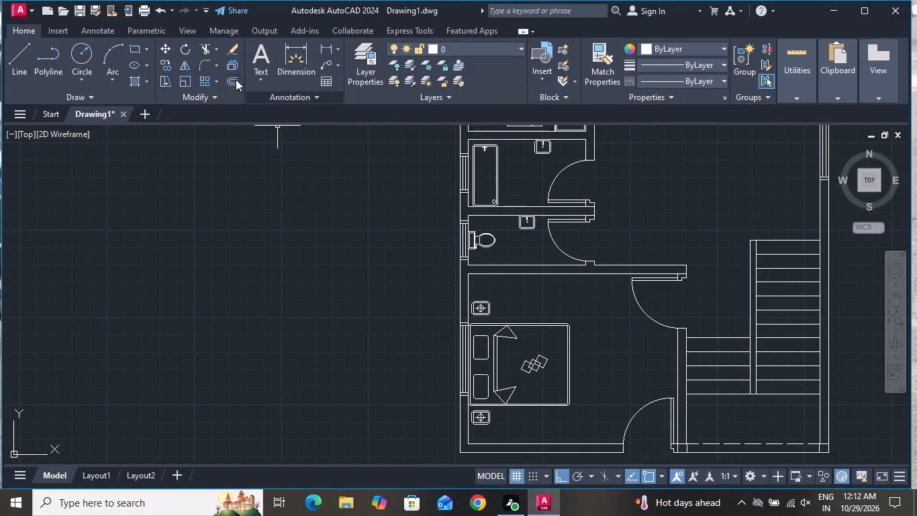
Draw a long rounded rectangle as a wardrobe along the bedroom's bottom wall, between the lower bedside table and the door.
left_click(128, 54)
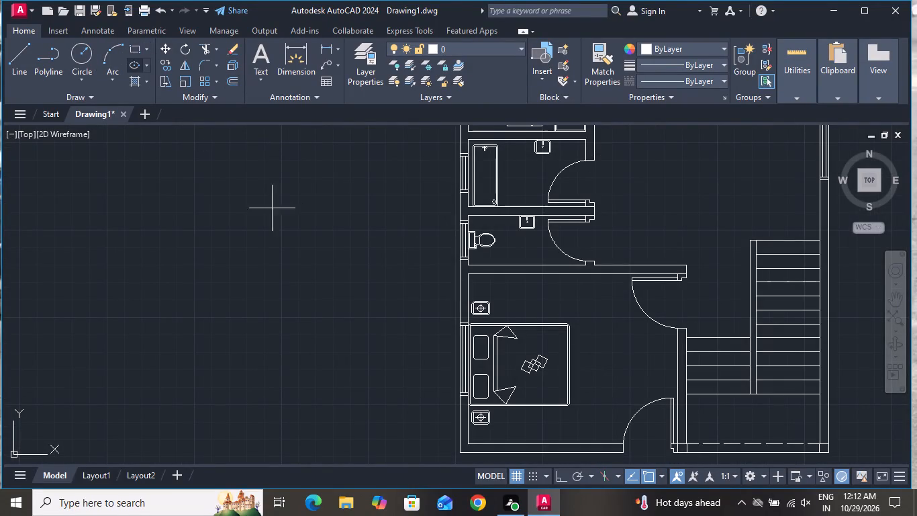
scroll(491, 284, "down", 1)
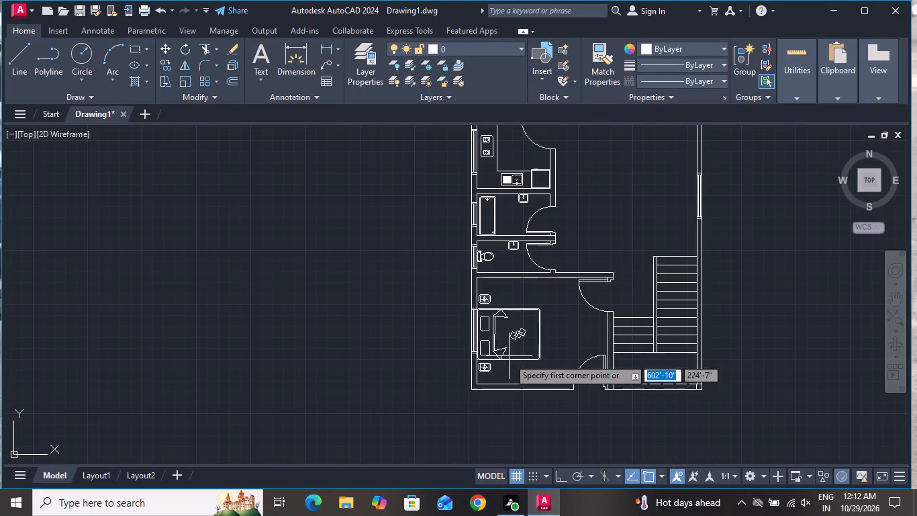
scroll(508, 394, "up", 3)
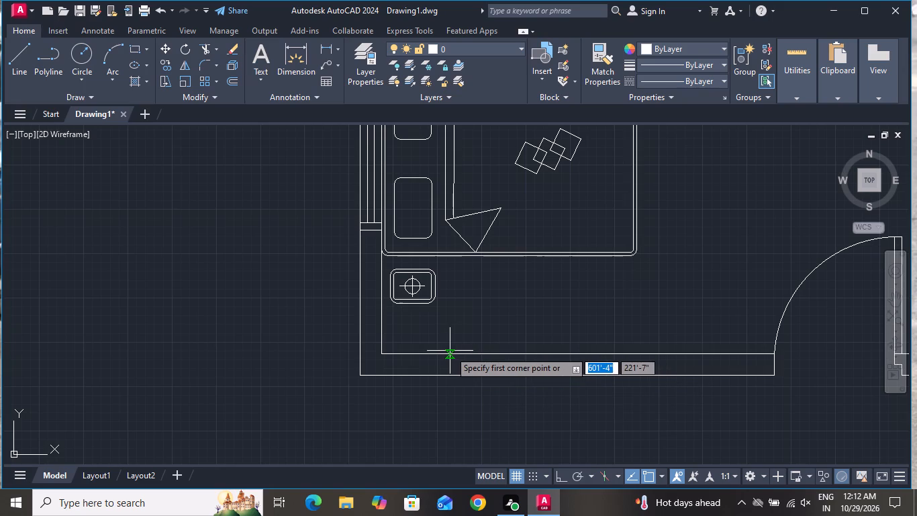
left_click(448, 353)
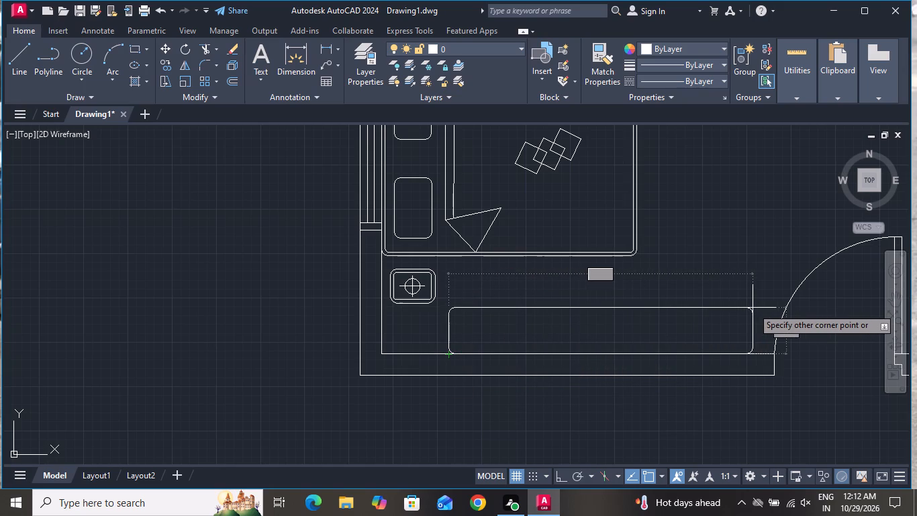
left_click(755, 308)
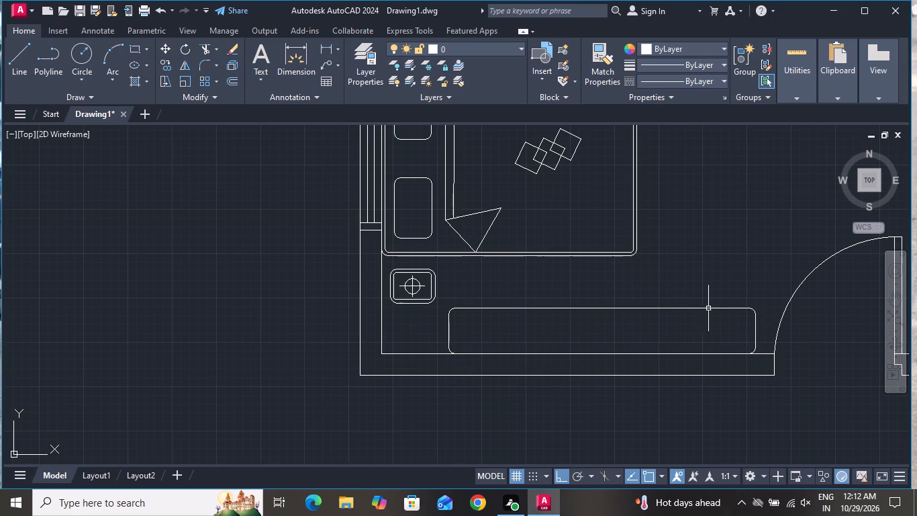
Draw a horizontal rail line along the middle of the wardrobe, stopping just short of both ends.
left_click(11, 54)
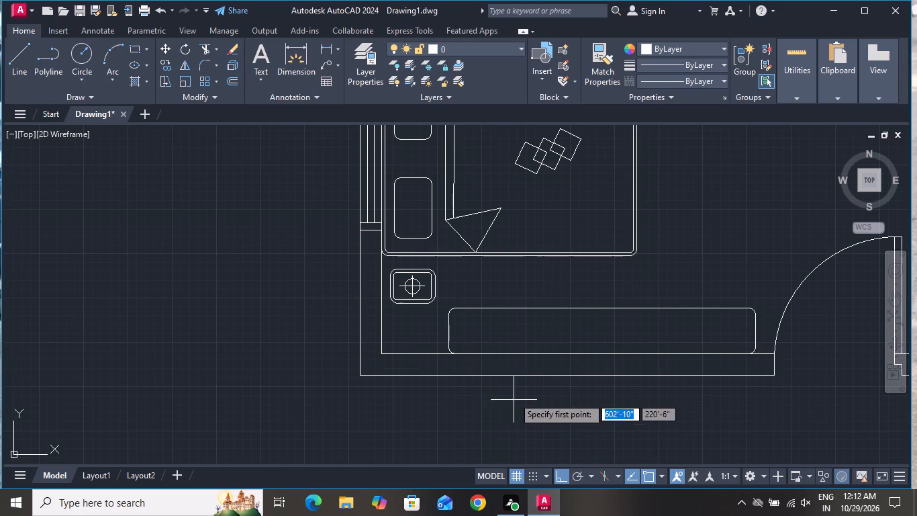
left_click(463, 331)
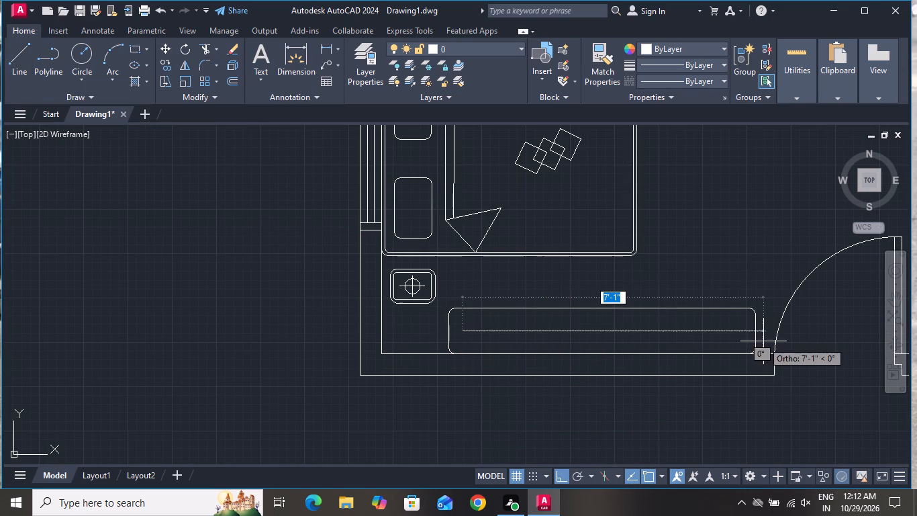
left_click(738, 335)
right_click(738, 335)
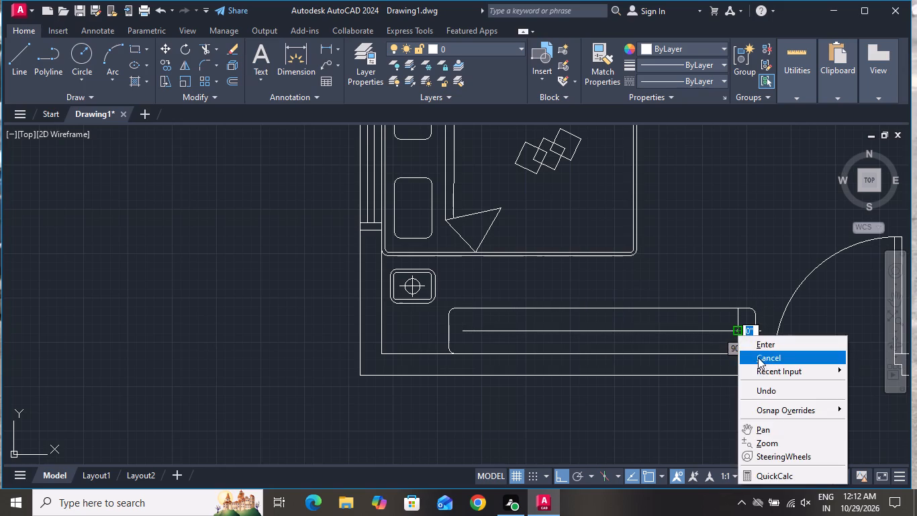
left_click(759, 356)
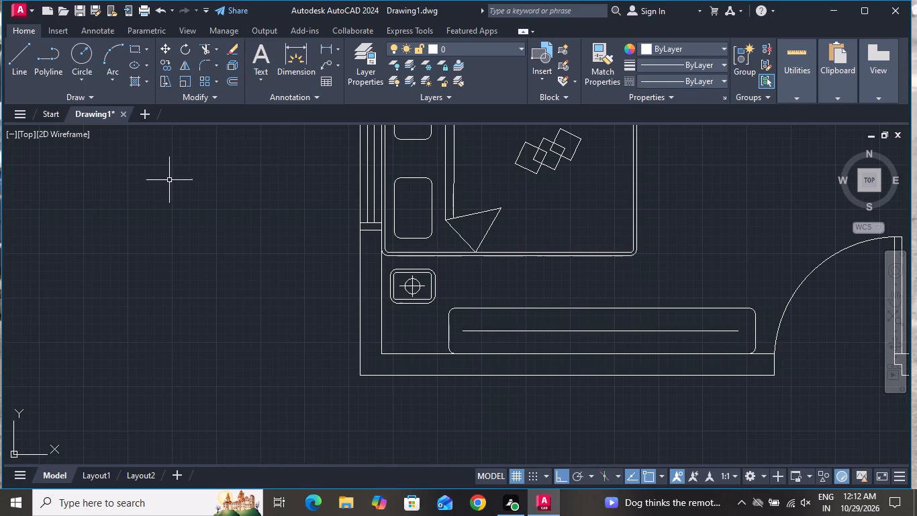
Draw a short vertical hanger line crossing the rail near its window-side end, inside the wardrobe outline.
left_click(23, 56)
scroll(511, 353, "up", 3)
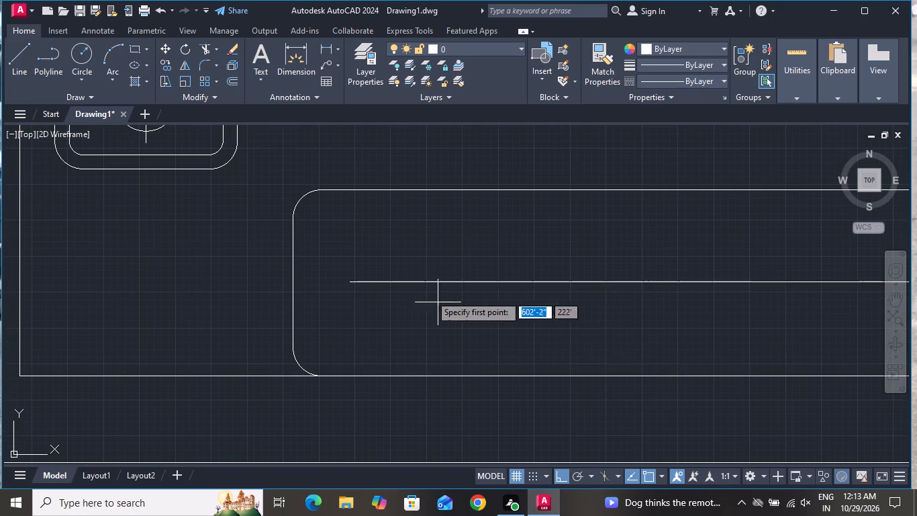
left_click(392, 241)
left_click(399, 320)
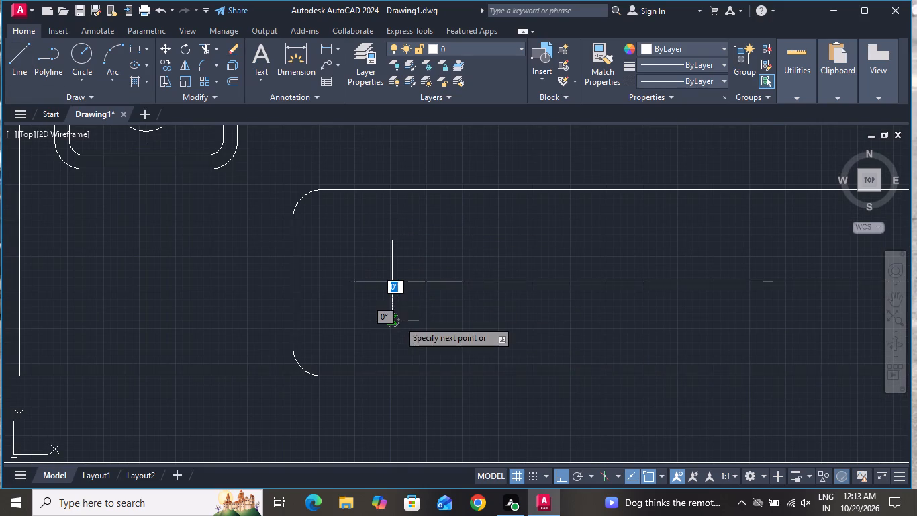
right_click(399, 320)
left_click(435, 343)
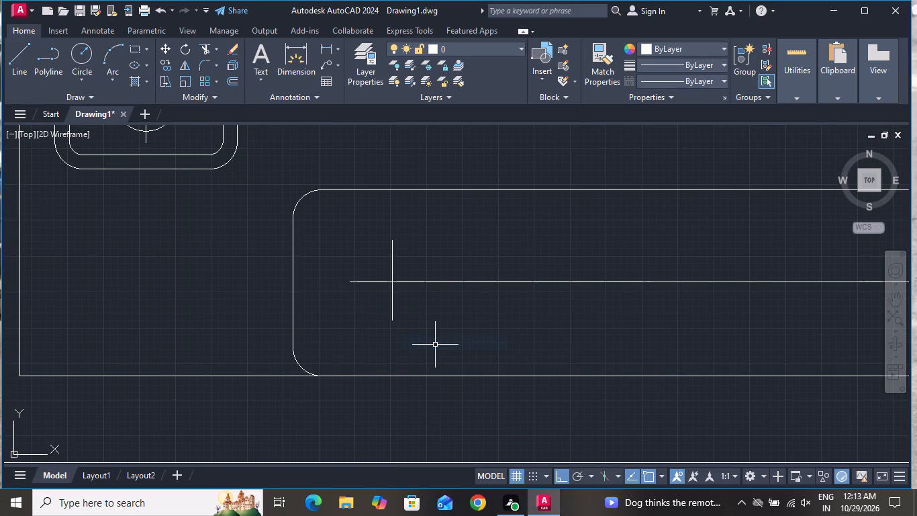
Offset the hanger line by 2" towards the door, each time from the newest line, to add six hanger lines.
type("O 2")
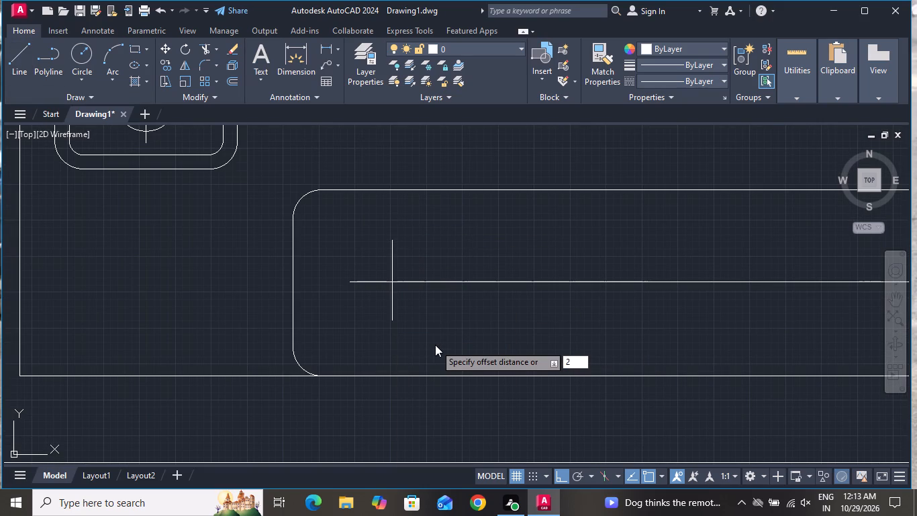
key("shift+quotedbl")
key("Return")
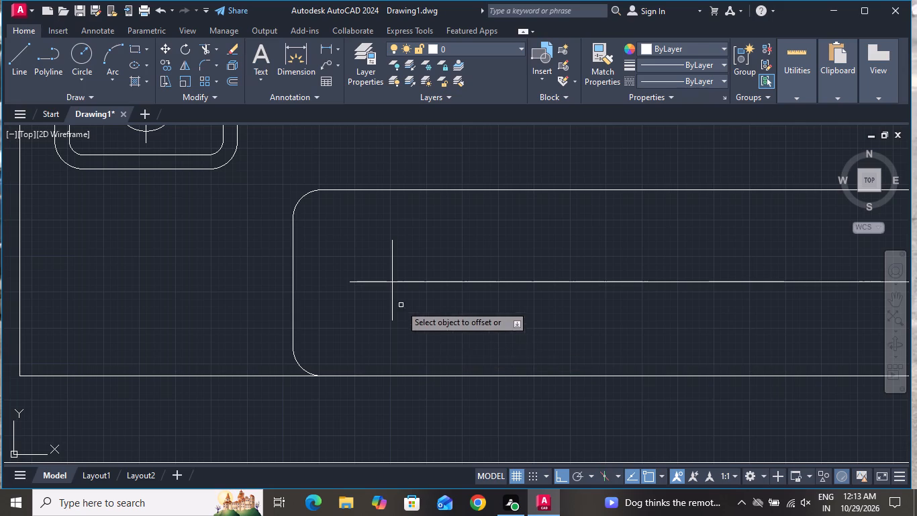
scroll(381, 267, "up", 1)
left_click(395, 239)
left_click(456, 230)
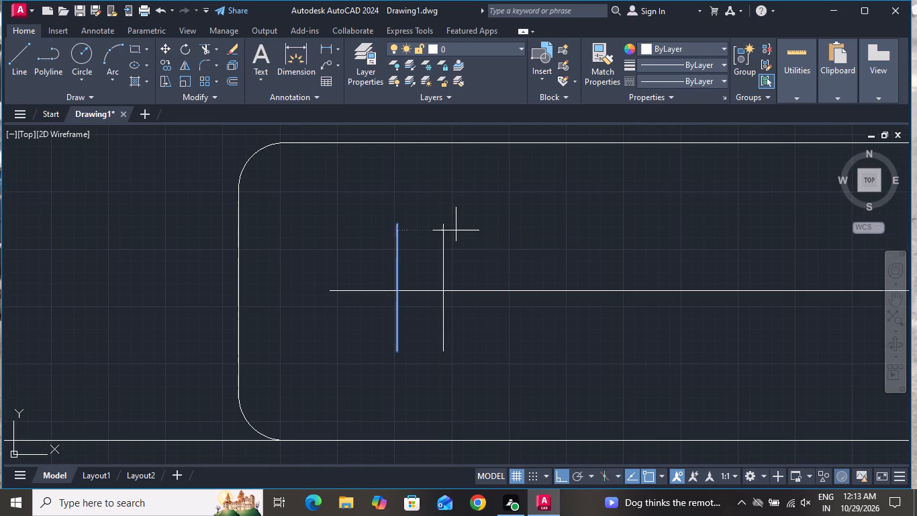
left_click(442, 244)
left_click(548, 237)
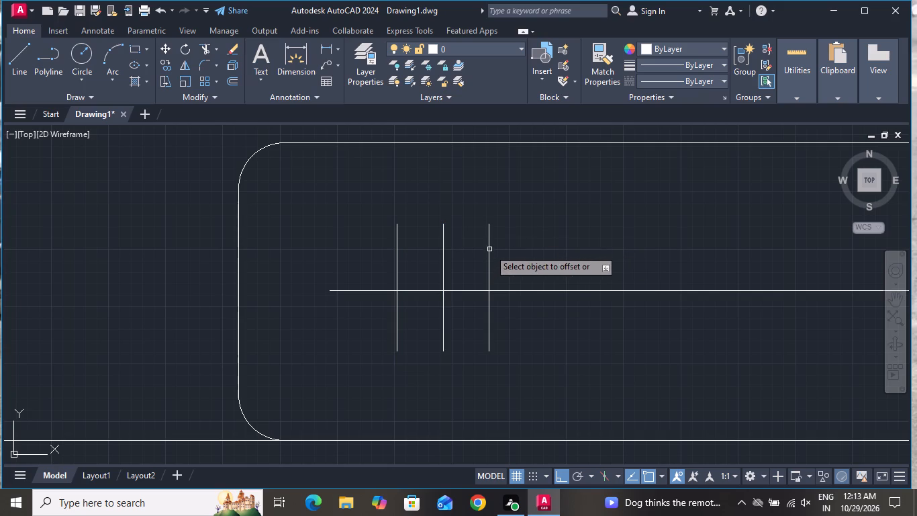
left_click(491, 249)
left_click(521, 246)
left_click(489, 247)
left_click(529, 233)
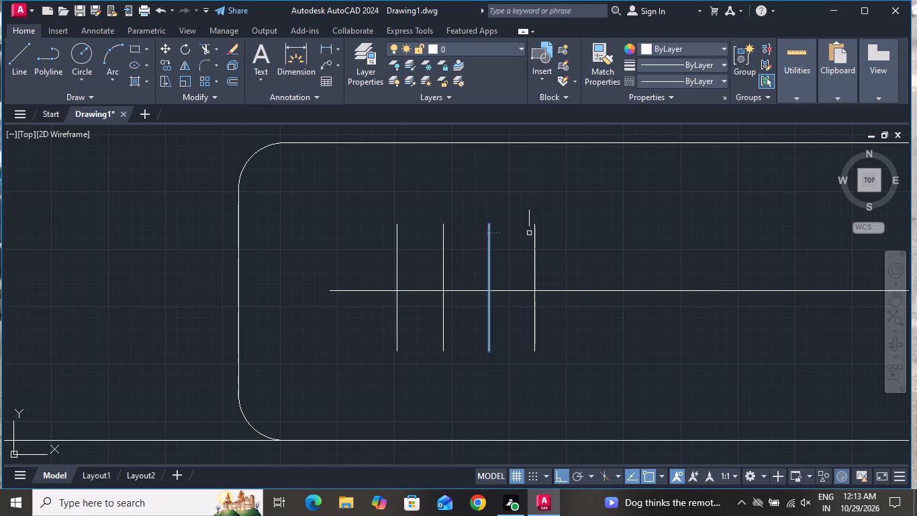
left_click(533, 233)
left_click(589, 232)
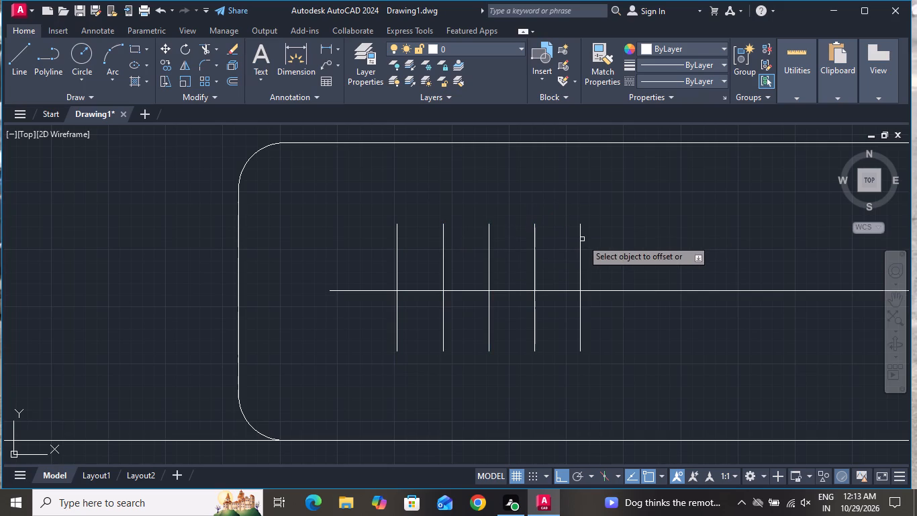
left_click(580, 247)
left_click(588, 242)
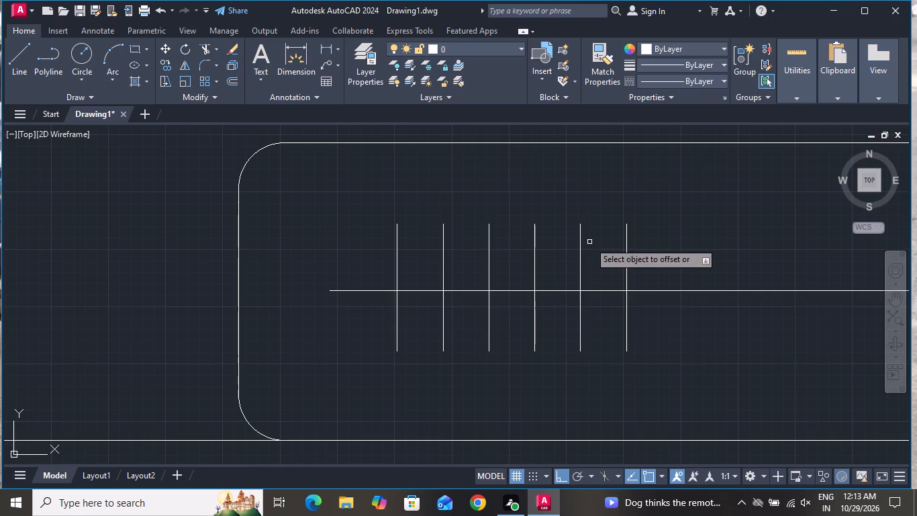
left_click(627, 245)
left_click(667, 245)
Continue the 2" offsets along the rail towards the door, adding four more hanger lines.
scroll(547, 239, "down", 2)
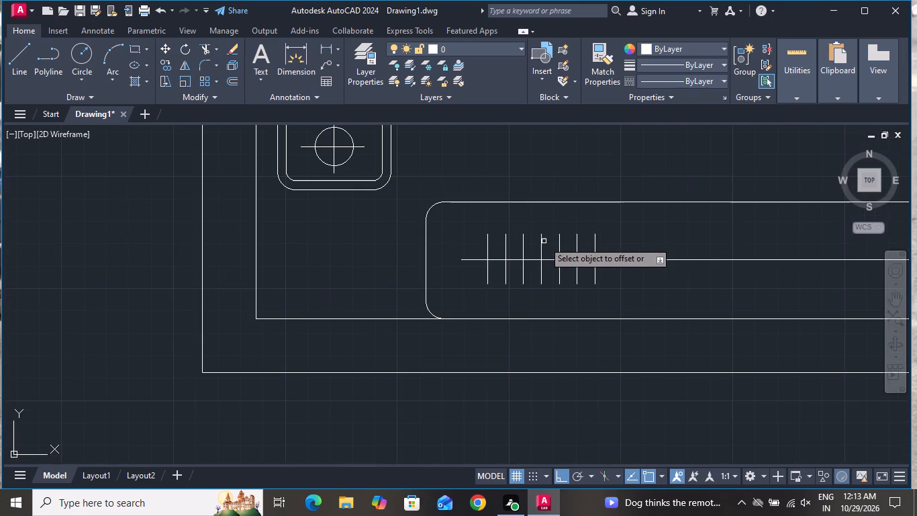
scroll(553, 251, "down", 2)
scroll(583, 300, "up", 2)
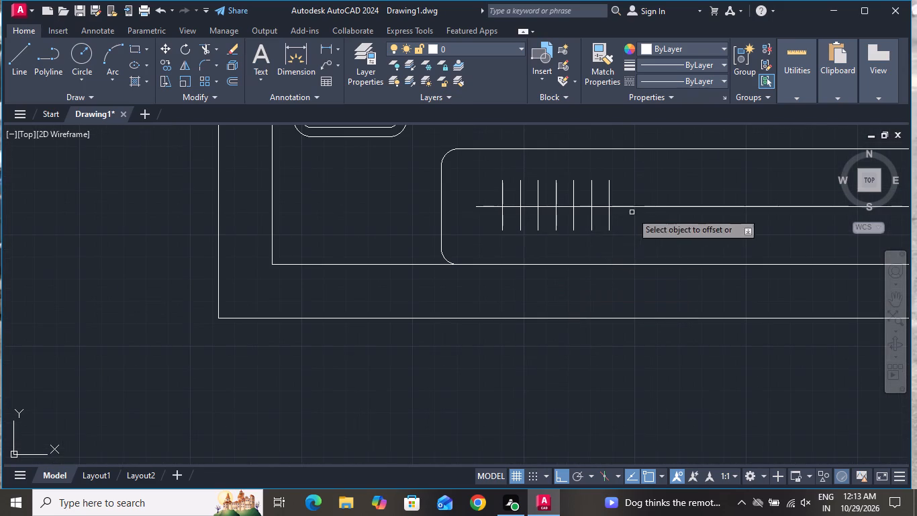
left_click(609, 230)
left_click(686, 204)
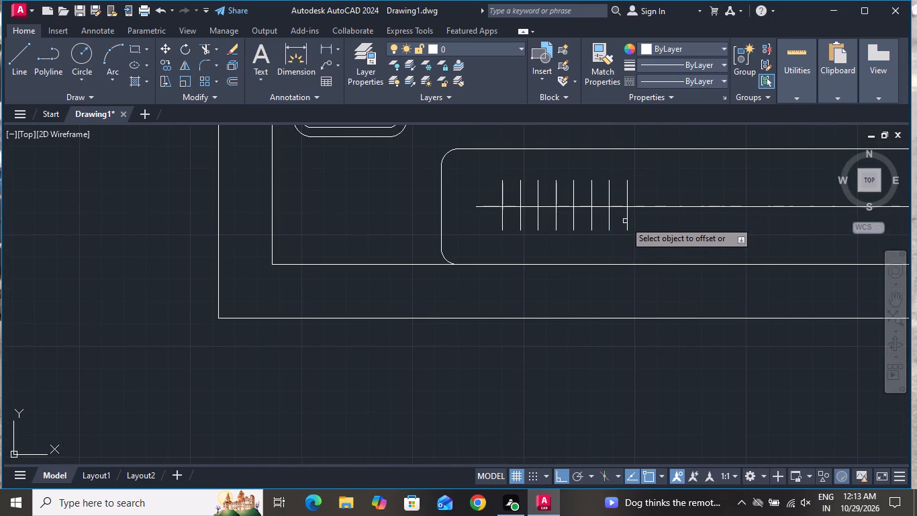
left_click(625, 221)
left_click(628, 219)
left_click(678, 217)
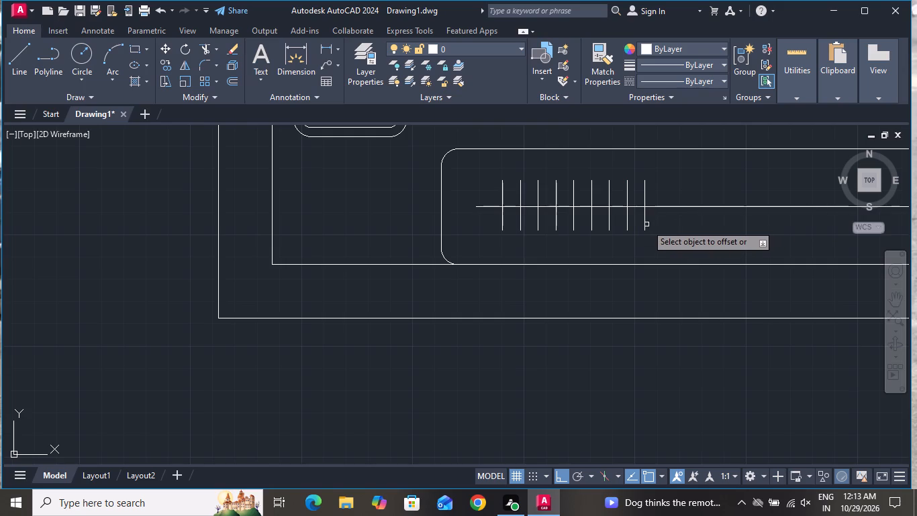
left_click(644, 226)
left_click(679, 226)
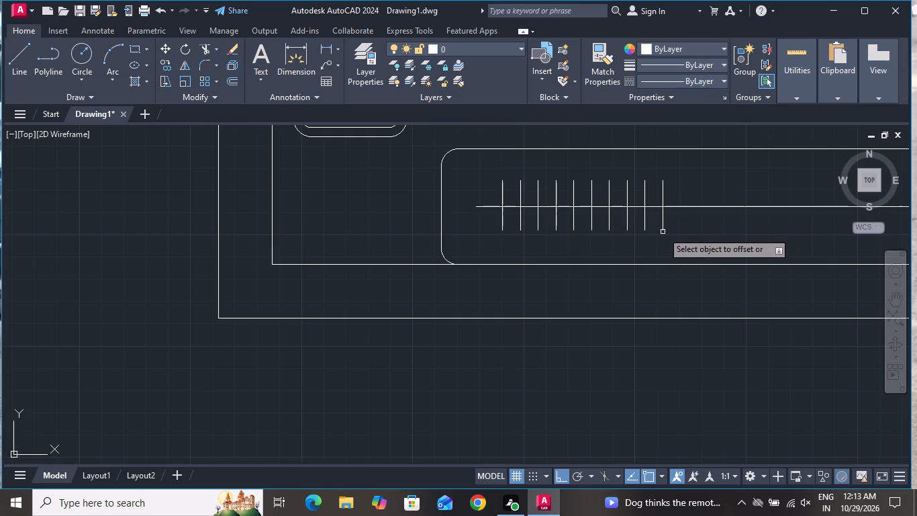
left_click(663, 230)
left_click(675, 227)
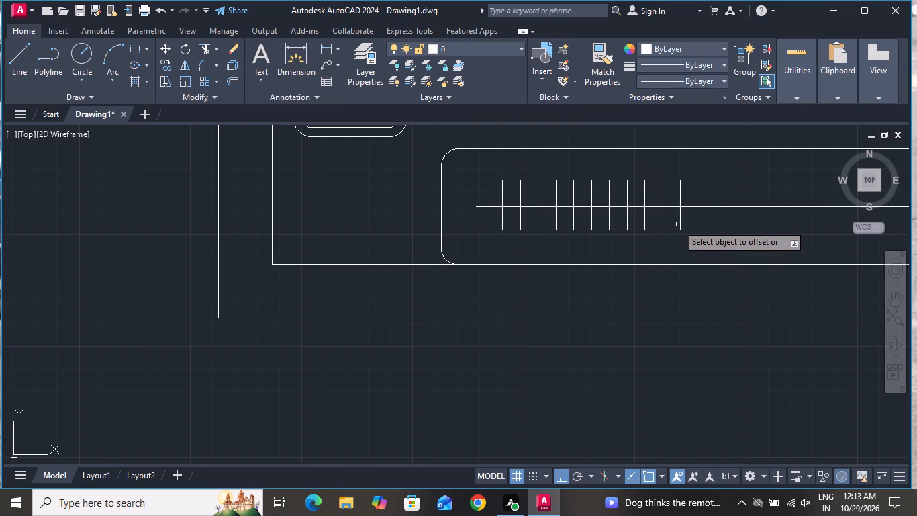
Offset the last hanger line by 2" towards the door repeatedly, adding another four hanger lines along the rail.
left_click(680, 220)
left_click(724, 214)
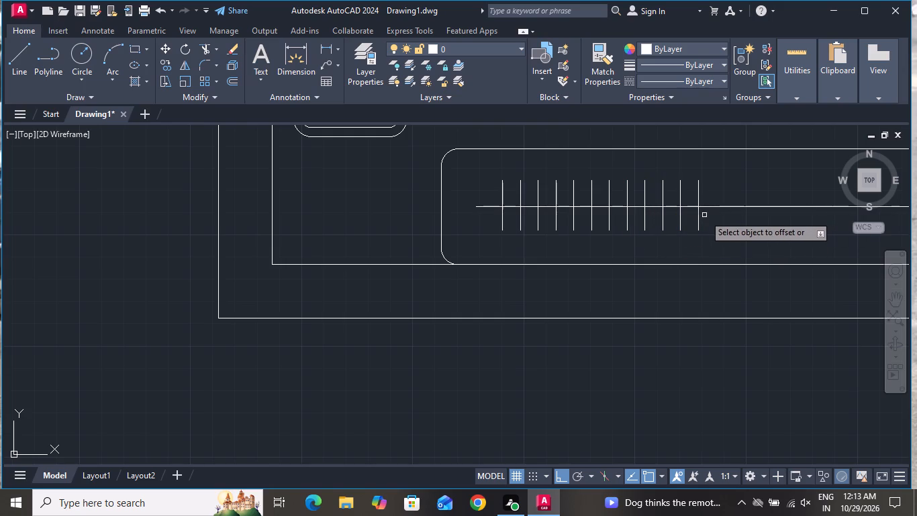
left_click(698, 220)
left_click(714, 219)
left_click(718, 216)
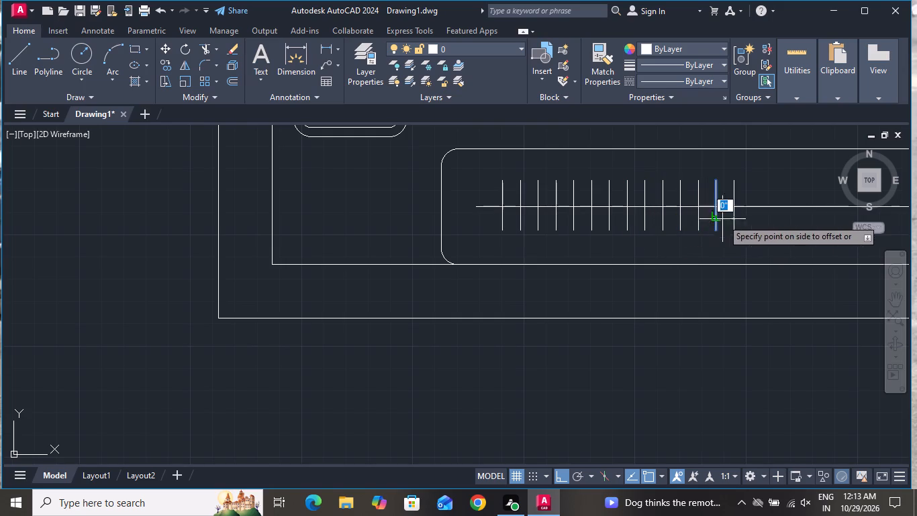
left_click(734, 217)
left_click(734, 217)
left_click(767, 216)
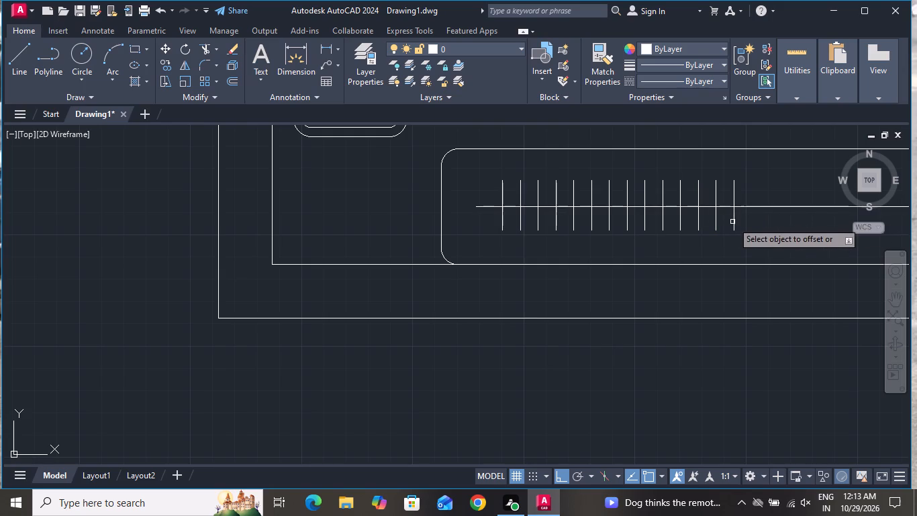
left_click(732, 222)
left_click(753, 222)
Offset the newest hanger line by 2" towards the door repeatedly, adding four more hanger lines along the wardrobe rail.
scroll(568, 276, "down", 3)
scroll(654, 255, "up", 2)
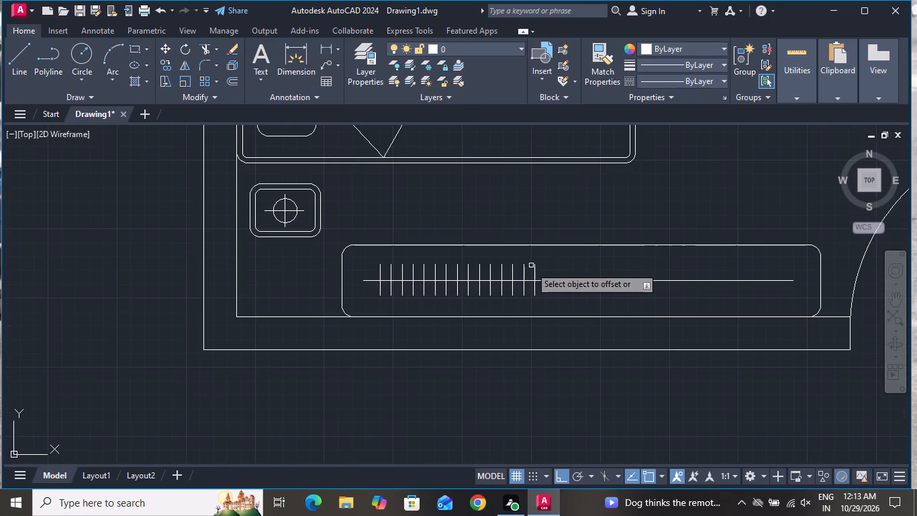
scroll(538, 290, "up", 2)
left_click(523, 292)
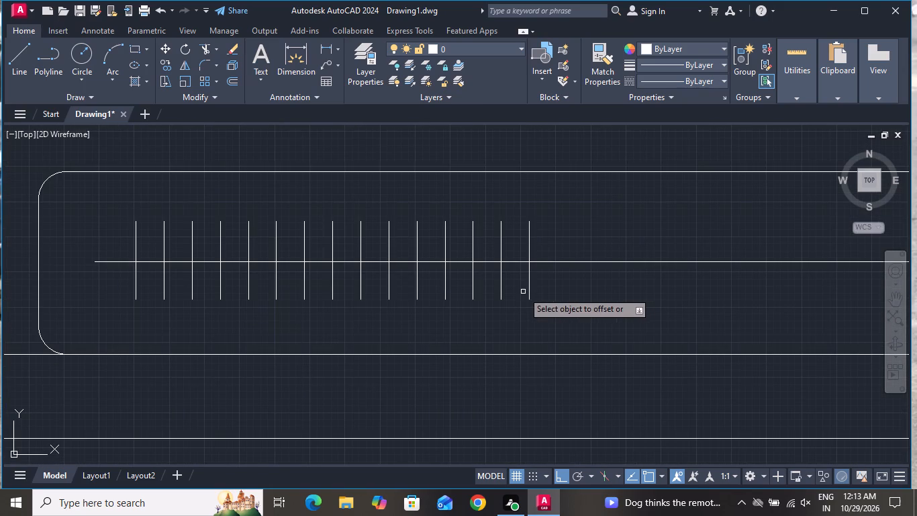
left_click(530, 284)
left_click(591, 272)
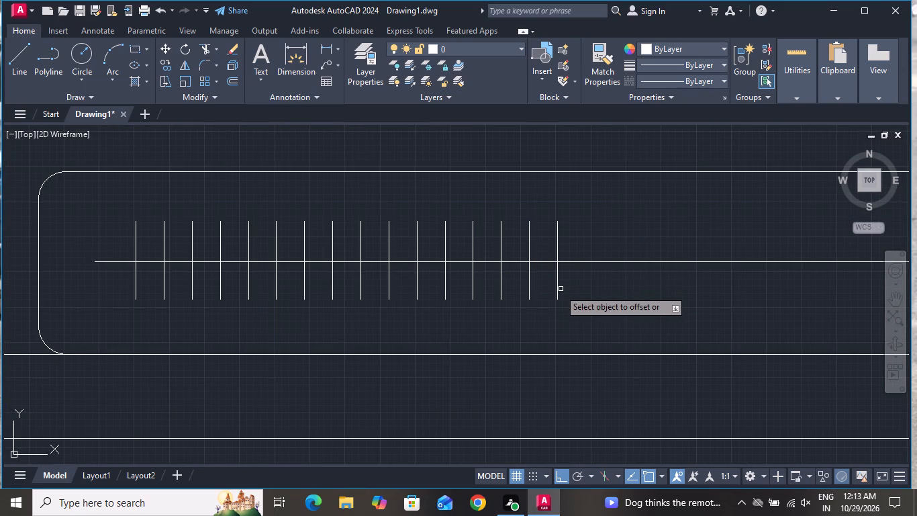
left_click(557, 292)
left_click(618, 283)
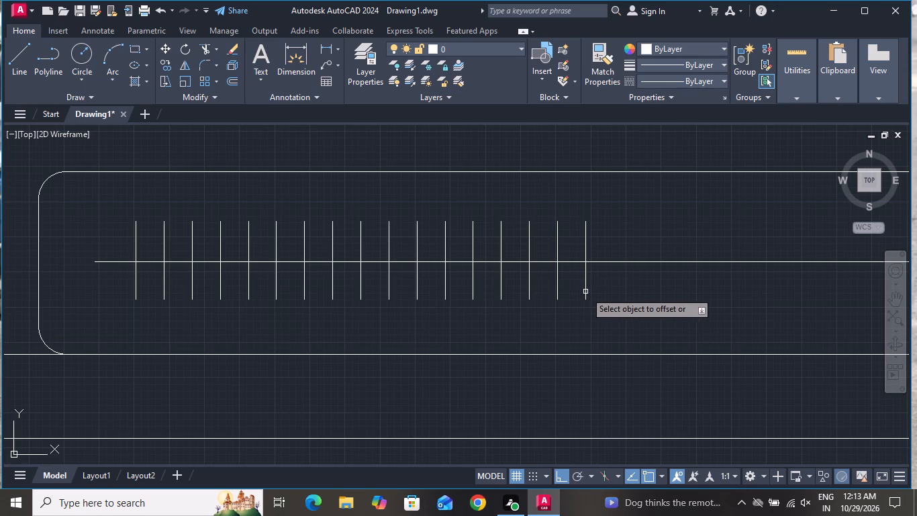
left_click(585, 291)
left_click(646, 286)
left_click(613, 284)
left_click(659, 285)
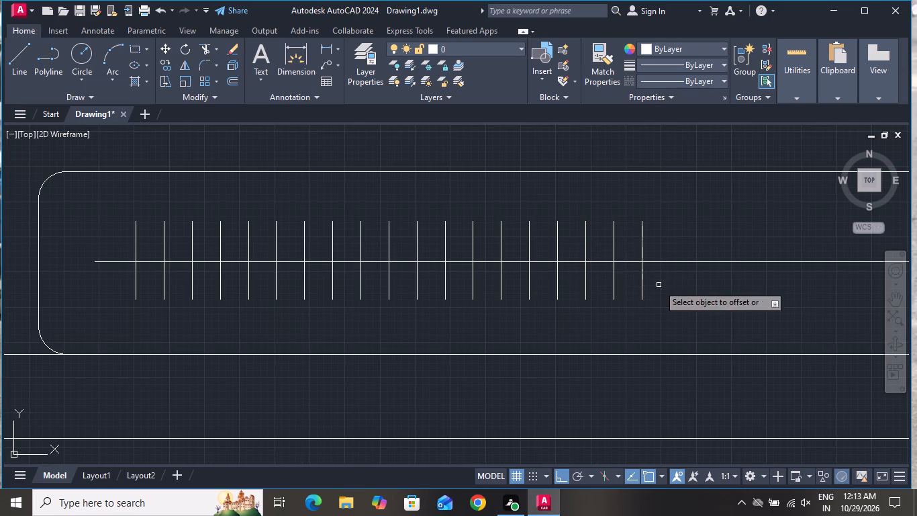
Continue the 2" offsets from the newest hanger line towards the door, adding five more hanger lines on the rail.
left_click(641, 288)
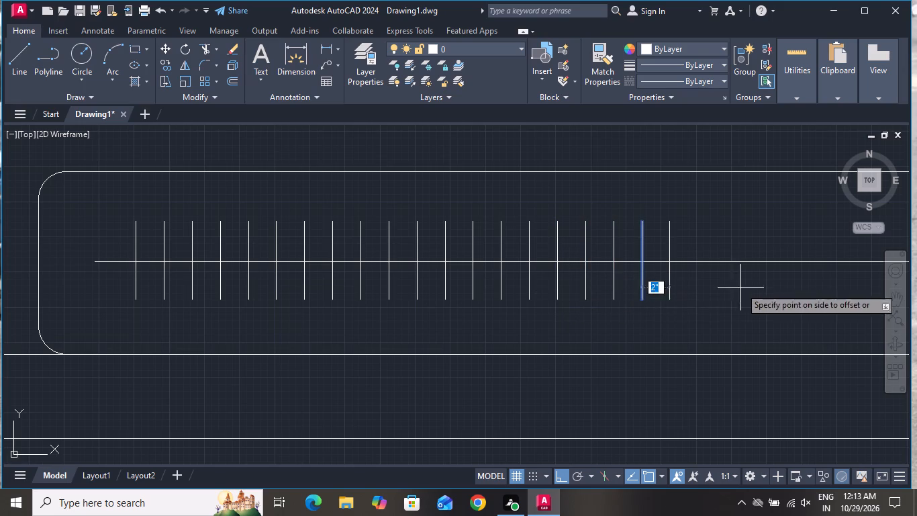
left_click(744, 286)
left_click(669, 286)
left_click(710, 284)
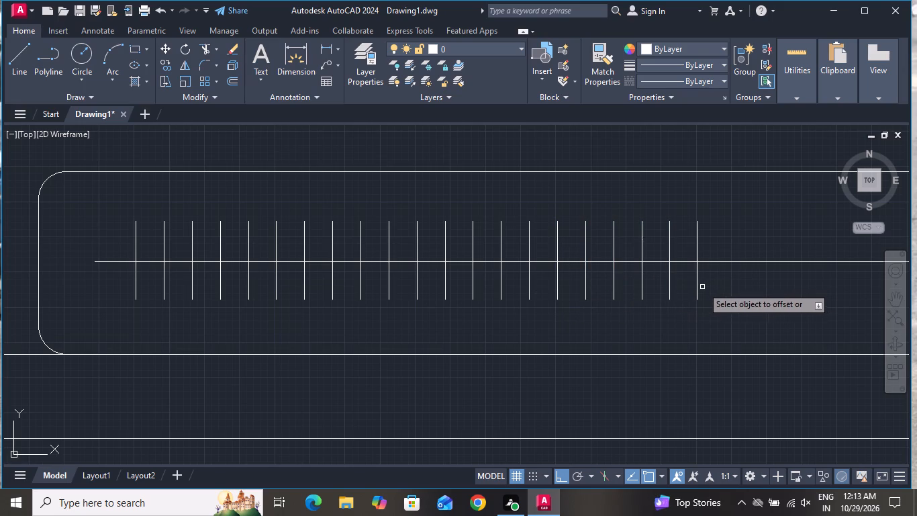
left_click(699, 290)
left_click(742, 290)
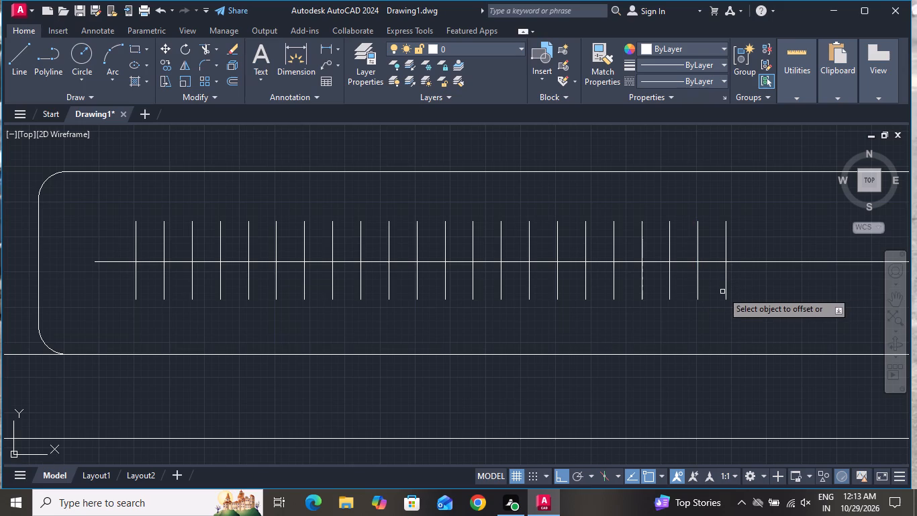
left_click(724, 290)
left_click(748, 290)
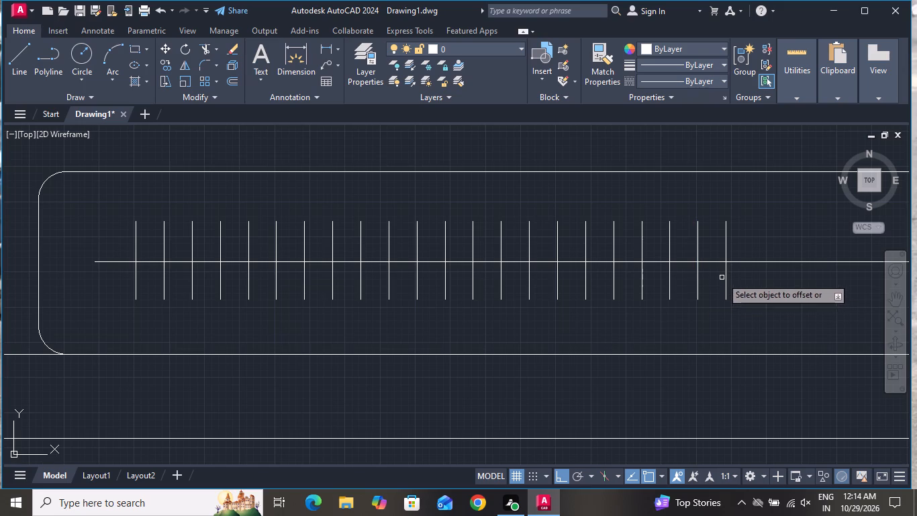
left_click(728, 273)
left_click(743, 273)
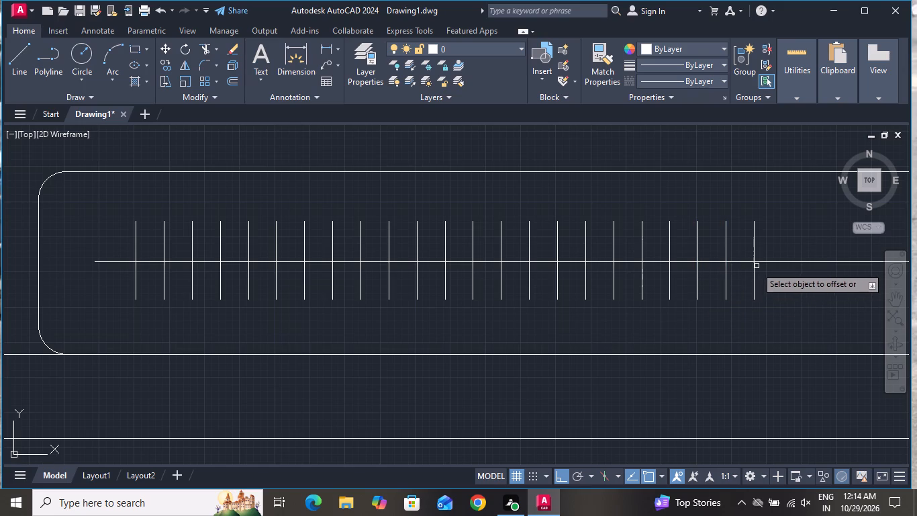
left_click(752, 271)
left_click(755, 278)
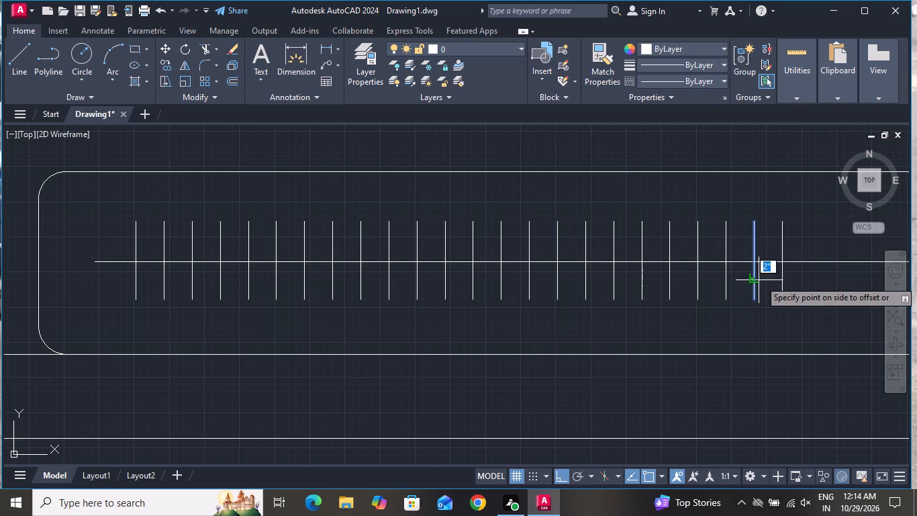
left_click(810, 280)
Add another five hanger lines towards the door, each offset 2" from the one before it.
scroll(528, 292, "down", 2)
scroll(650, 282, "up", 2)
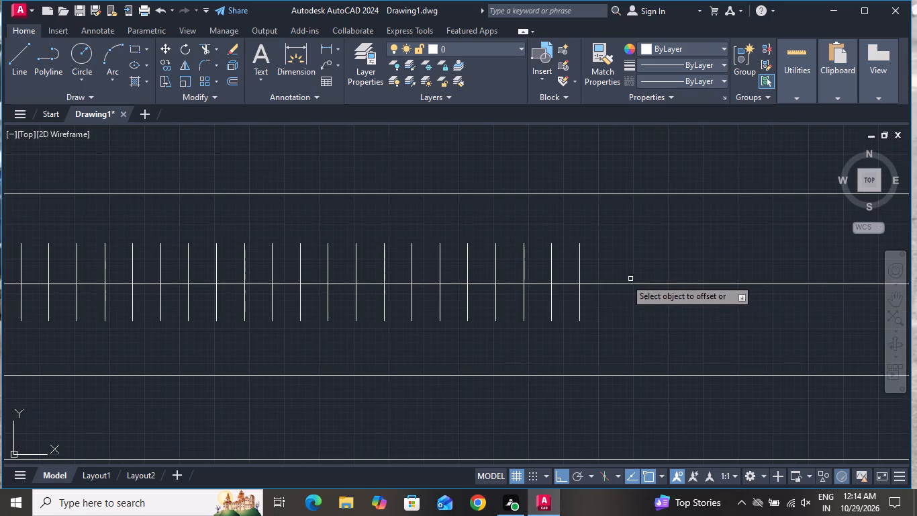
left_click(581, 295)
left_click(593, 295)
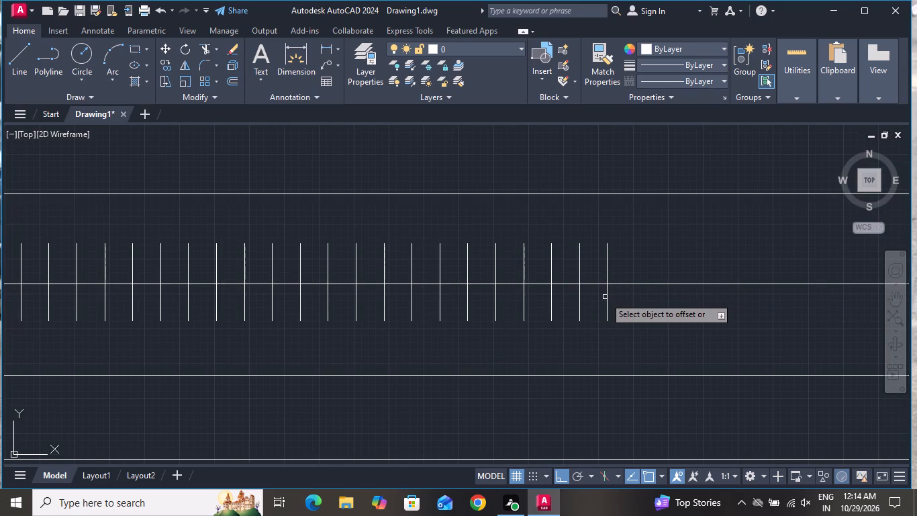
left_click(611, 294)
left_click(610, 298)
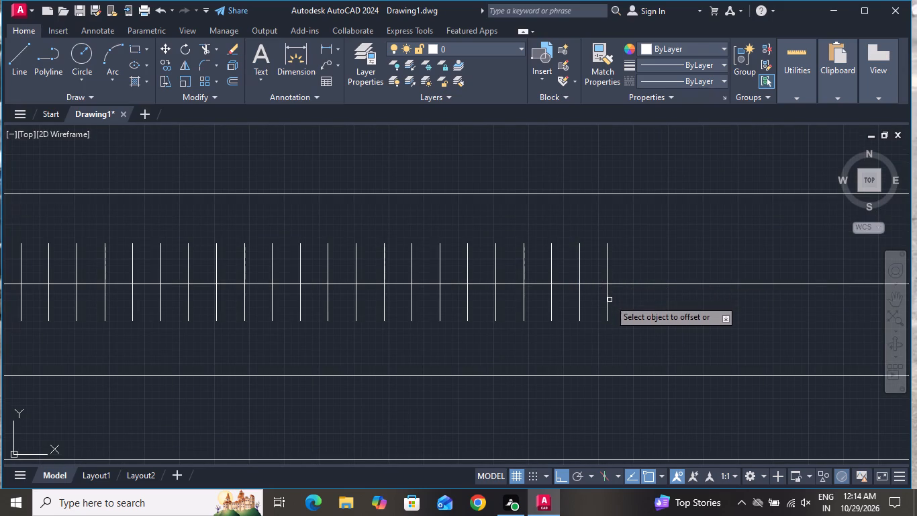
left_click(606, 305)
left_click(638, 299)
left_click(634, 306)
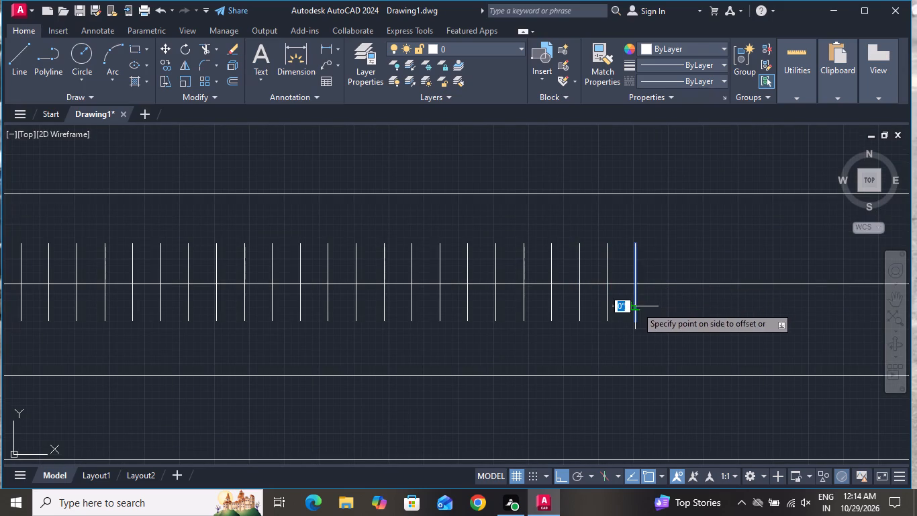
left_click(657, 299)
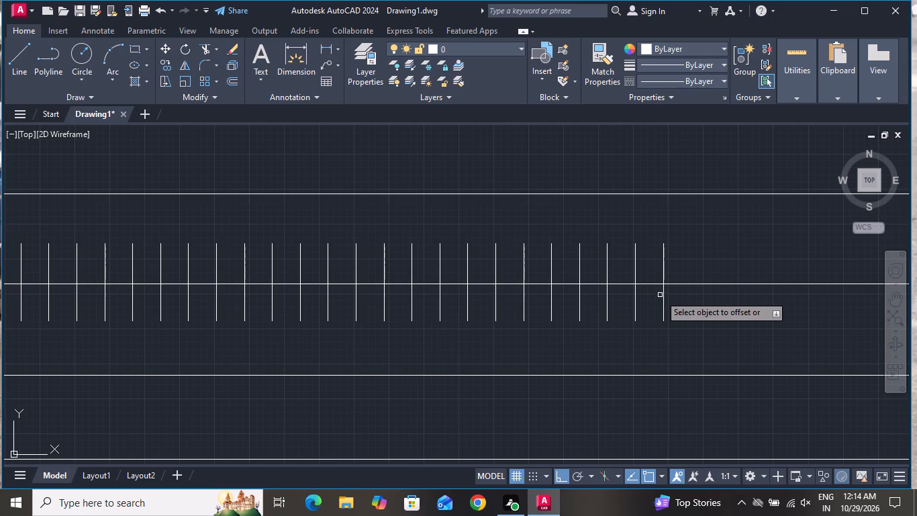
left_click(662, 292)
left_click(674, 289)
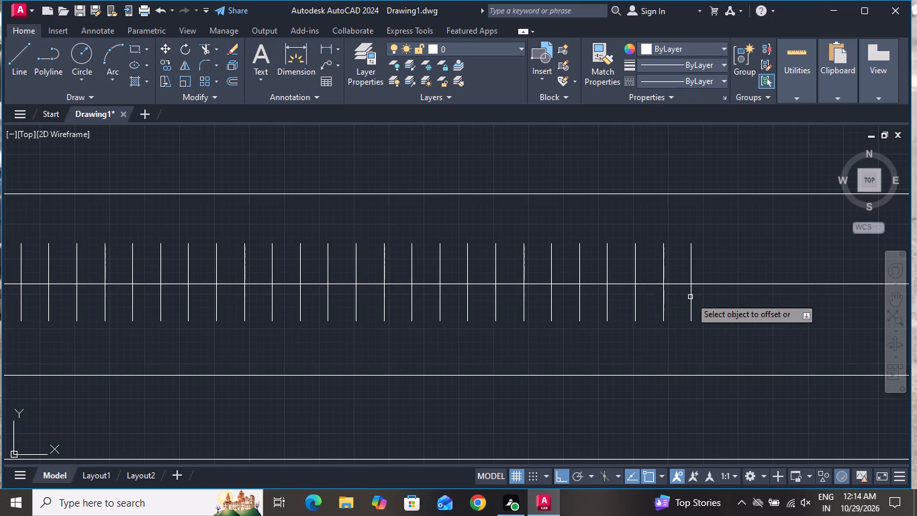
left_click(690, 297)
left_click(729, 296)
Offset the last hanger line by 2" towards the door repeatedly, adding five more lines across the rail.
left_click(720, 304)
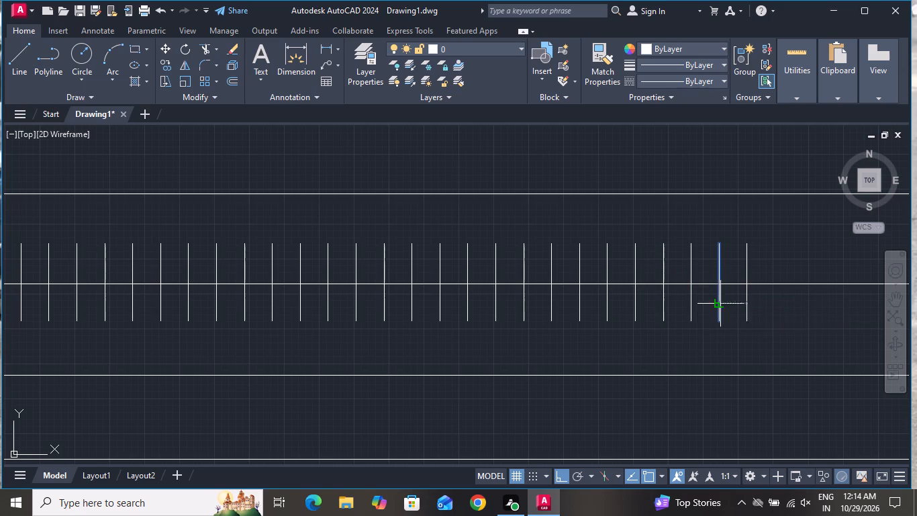
left_click(728, 300)
left_click(749, 298)
left_click(749, 300)
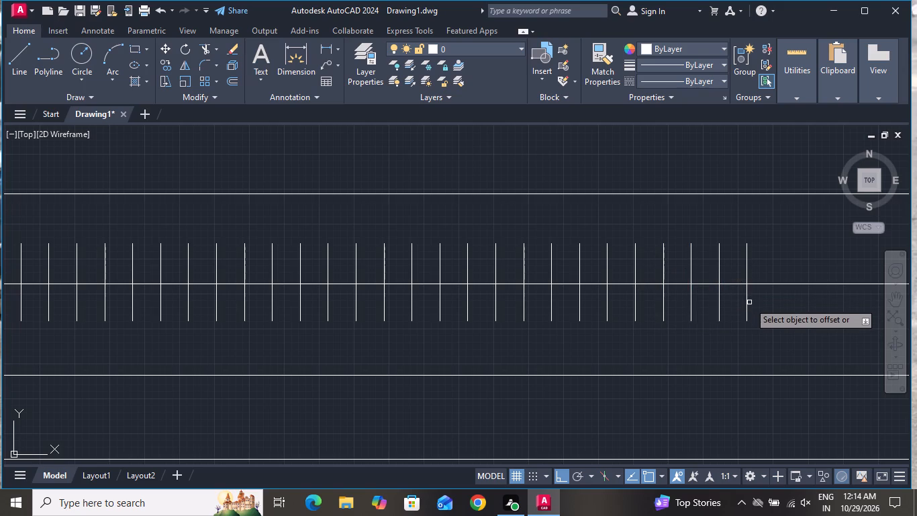
left_click(749, 302)
left_click(746, 304)
left_click(781, 283)
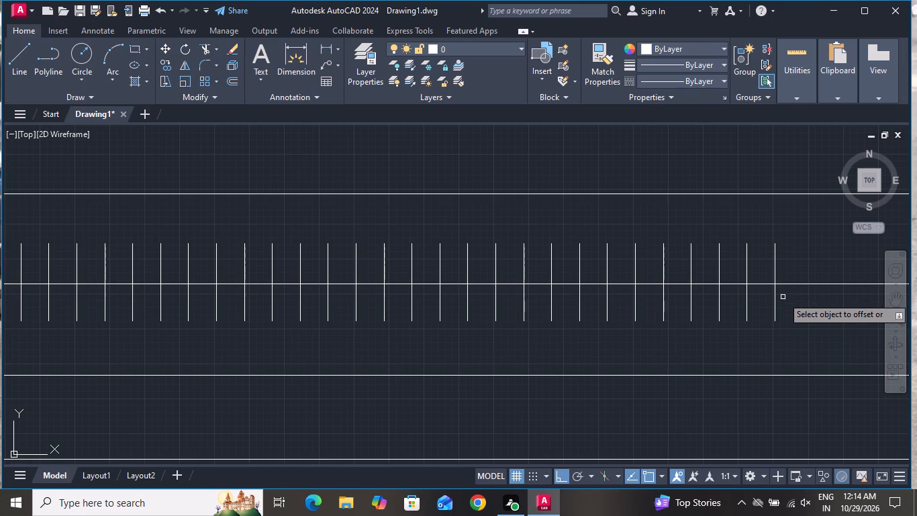
left_click(774, 301)
left_click(785, 279)
left_click(802, 305)
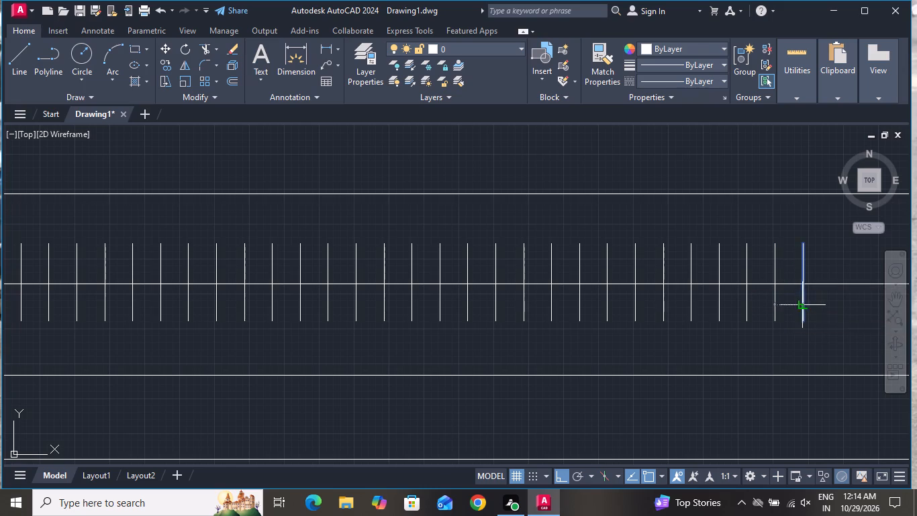
left_click(815, 267)
left_click(832, 306)
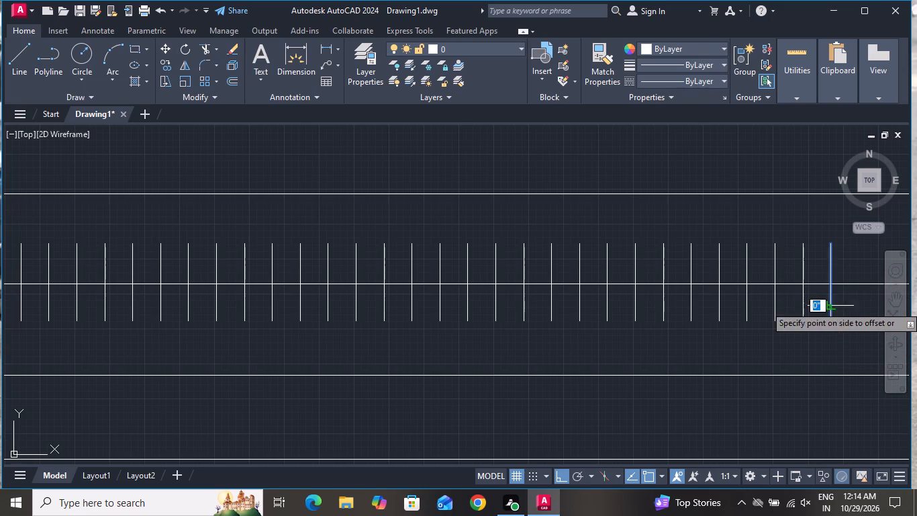
left_click(844, 268)
Add the final four hanger lines at 2" offsets up to the rail's door-side end, and finish the Offset command.
scroll(578, 357, "down", 2)
scroll(682, 344, "up", 2)
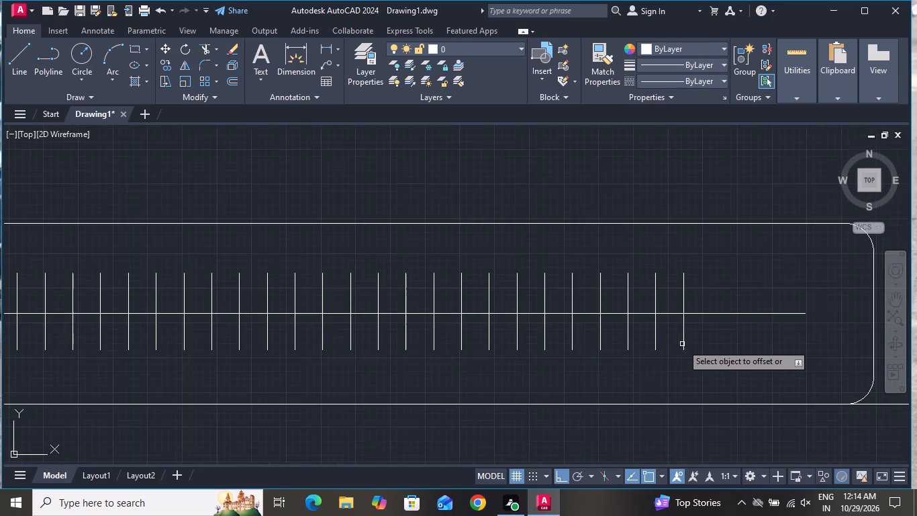
left_click(687, 333)
left_click(685, 333)
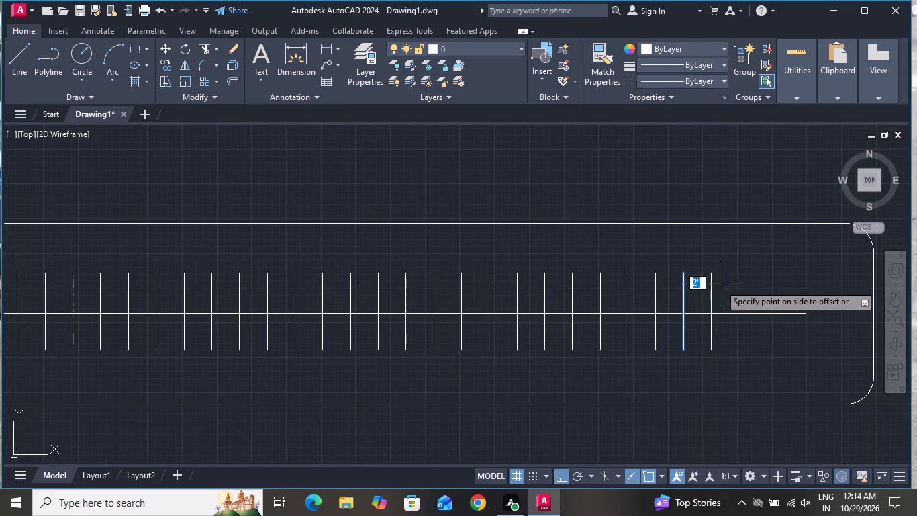
left_click(721, 280)
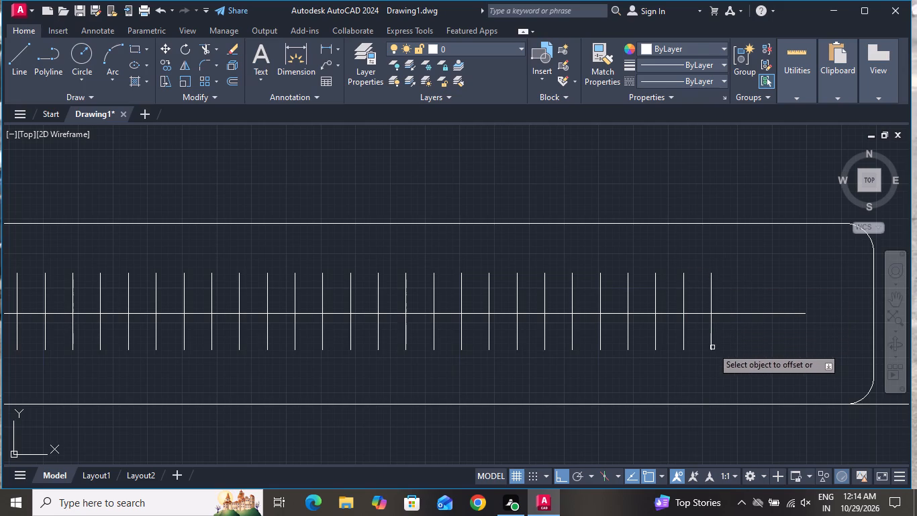
left_click(712, 349)
left_click(749, 322)
left_click(738, 337)
left_click(773, 322)
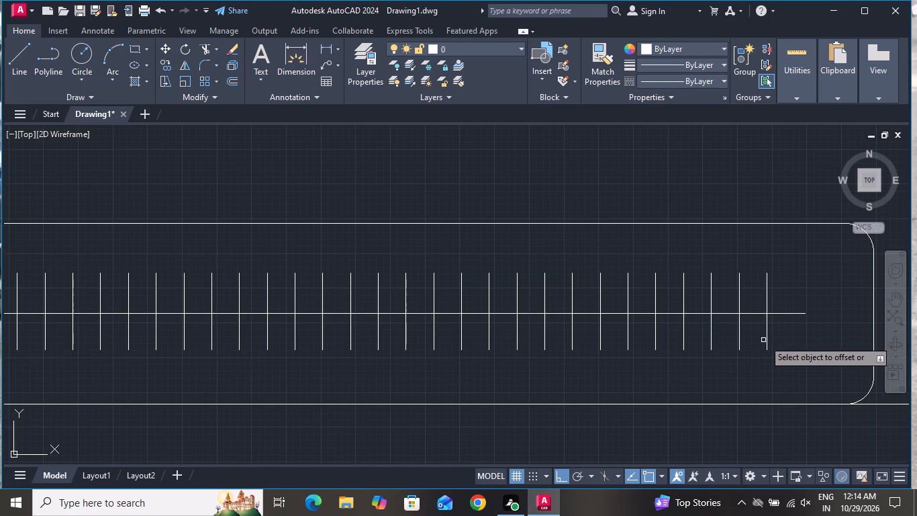
left_click(767, 340)
left_click(785, 318)
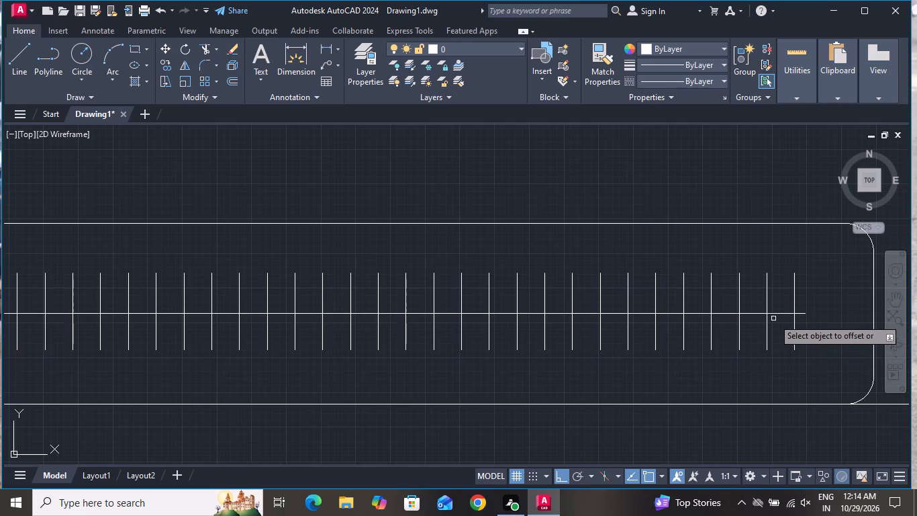
right_click(675, 351)
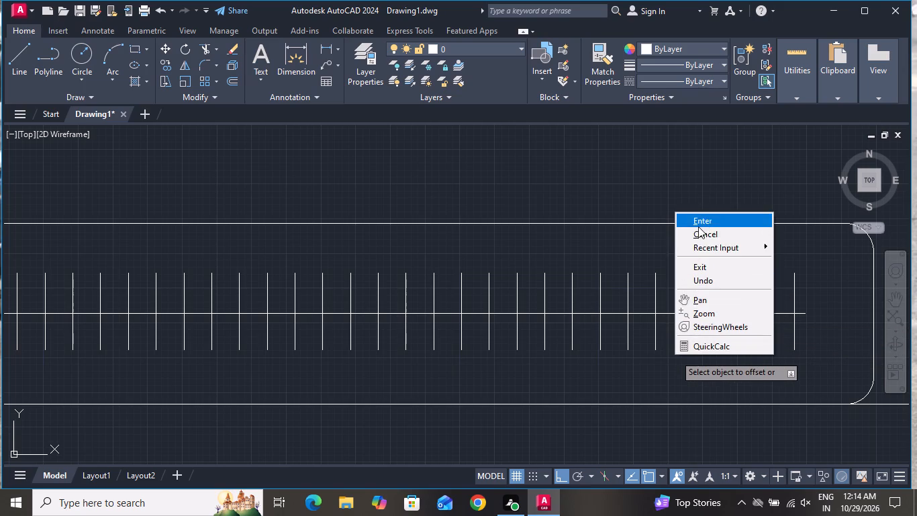
left_click(698, 226)
Draw a rounded rectangle about 1'-2" by 3' against the bedroom's stair-side wall, between the two doors.
scroll(698, 312, "down", 7)
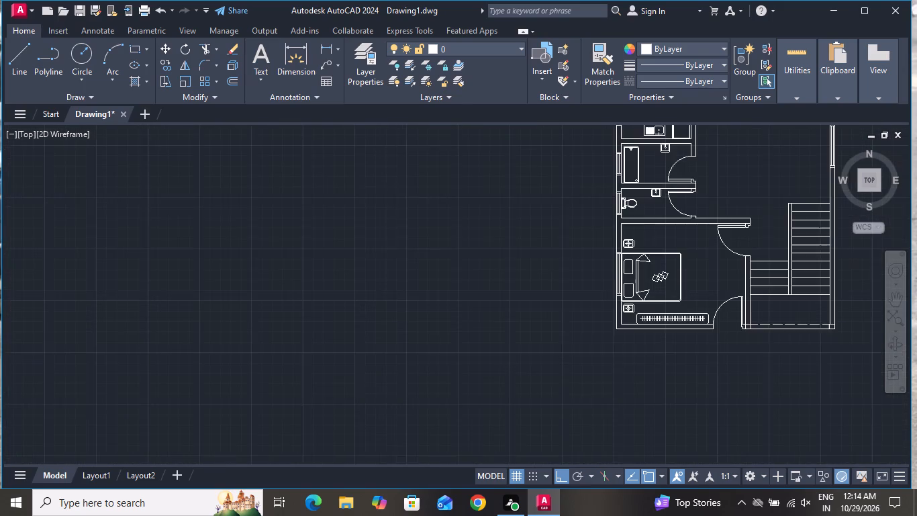
left_click(140, 48)
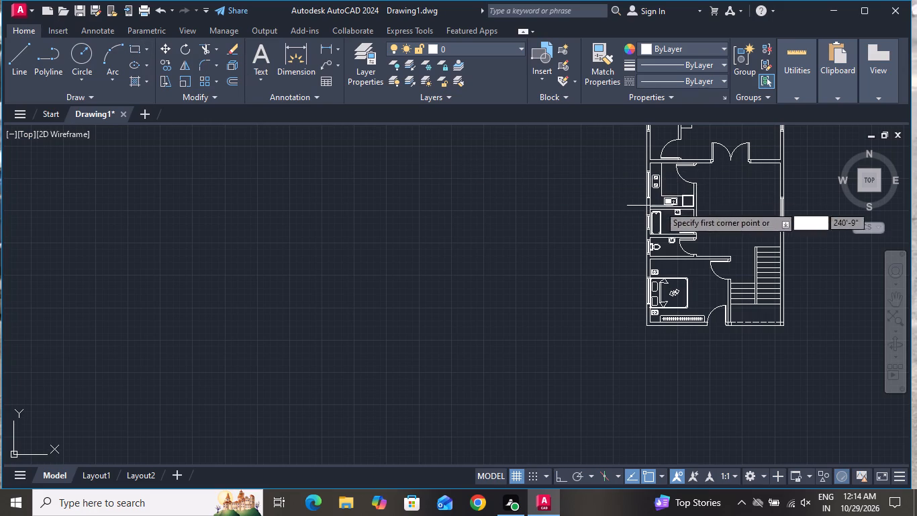
scroll(759, 286, "up", 3)
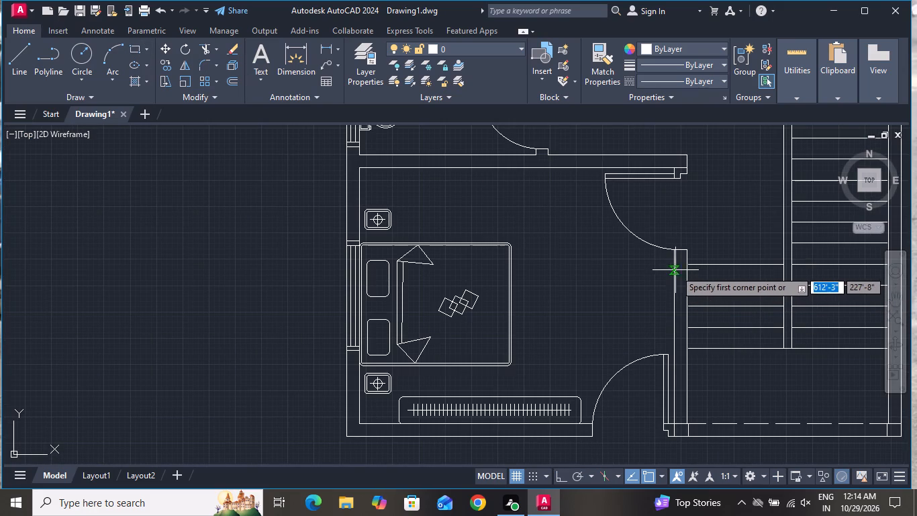
left_click(671, 270)
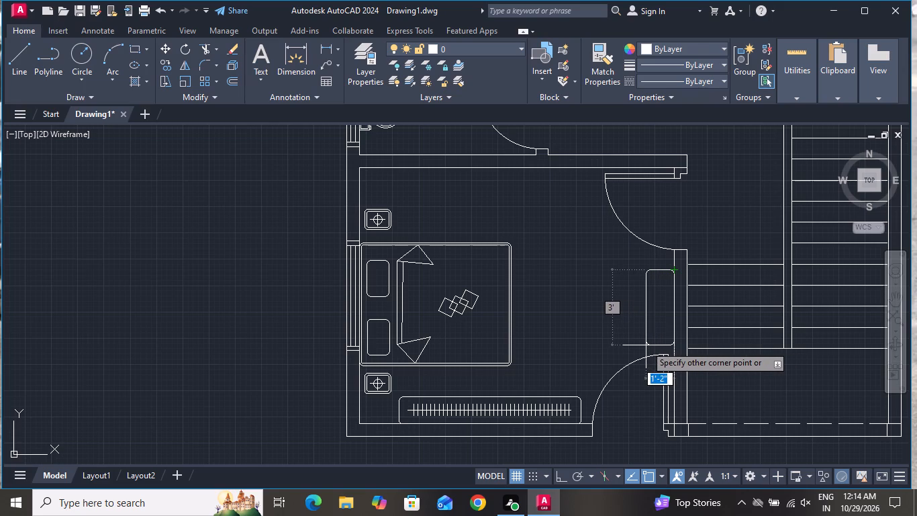
left_click(646, 345)
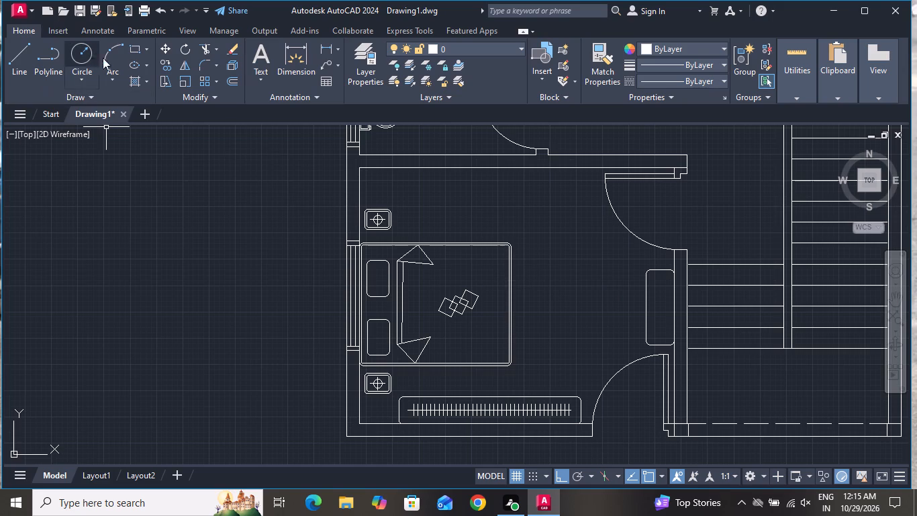
Draw a thin upright rectangle about 1" wide inside the rounded unit on the bedroom's stair-side wall.
left_click(138, 48)
scroll(661, 308, "up", 2)
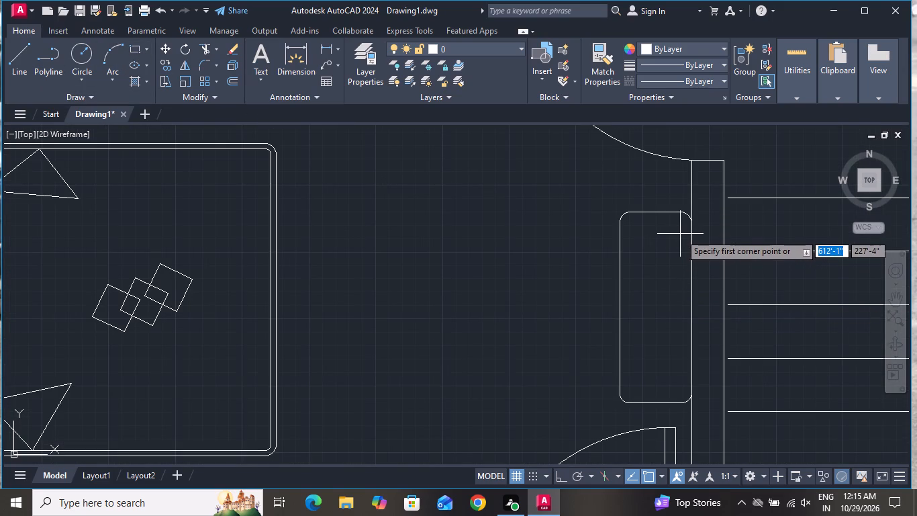
left_click(650, 238)
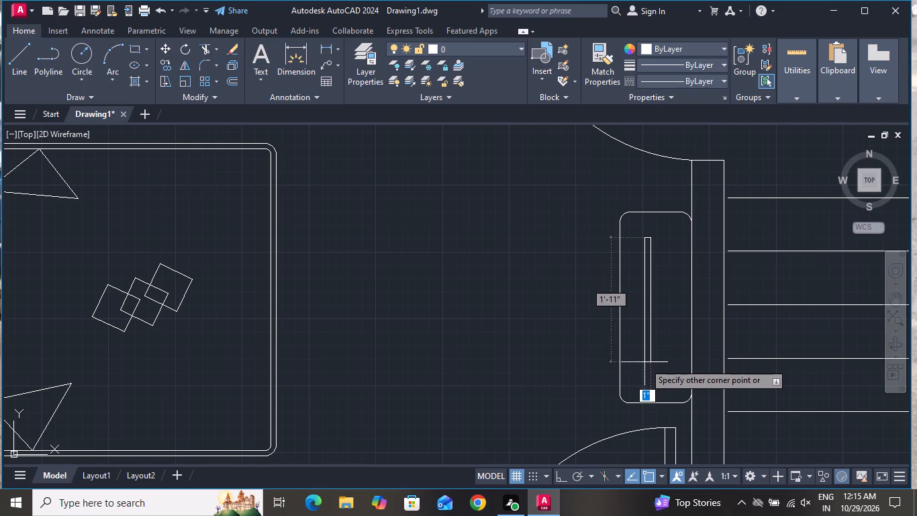
left_click(645, 379)
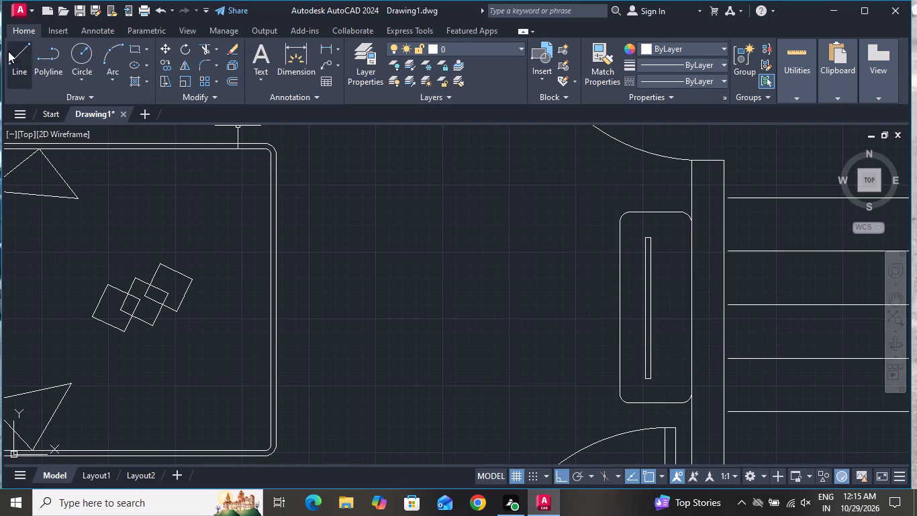
With Ortho off, draw three connected lines along the thin rectangle's wall-facing side: a slanted end, a straight back and a slanted return.
left_click(8, 51)
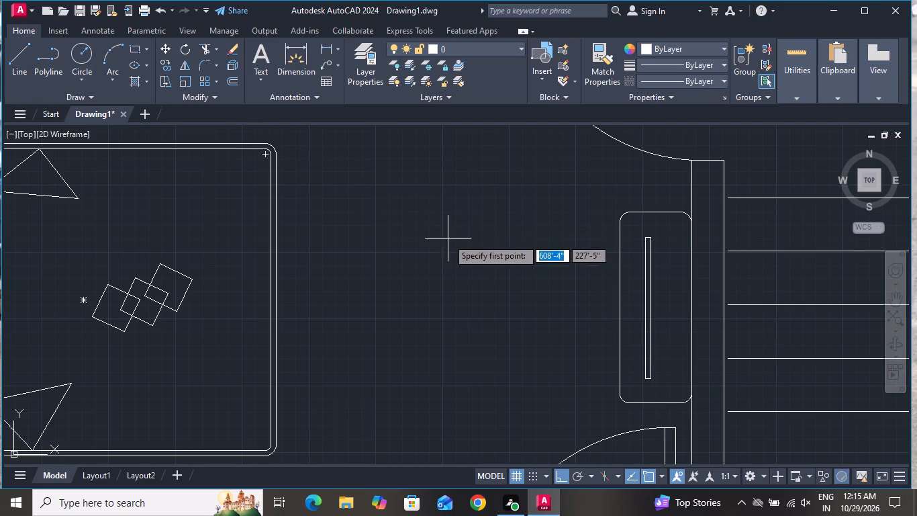
scroll(601, 302, "up", 3)
scroll(618, 258, "down", 2)
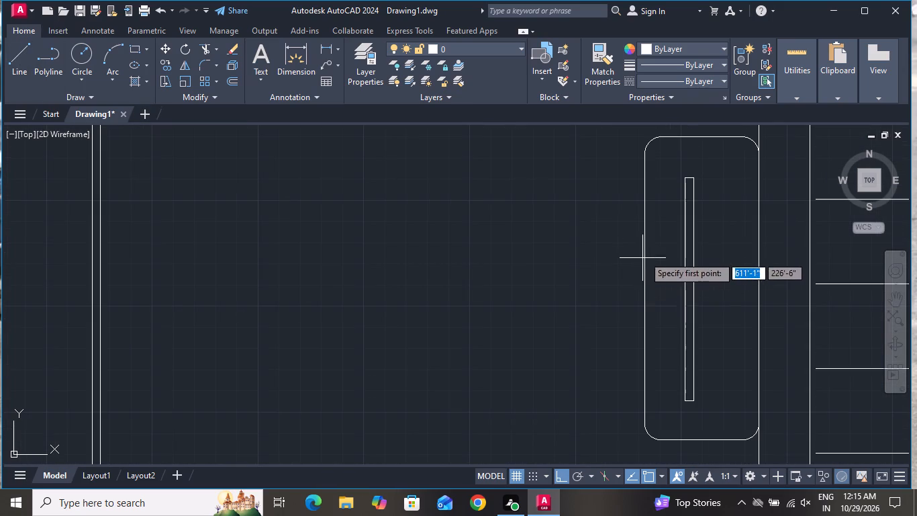
left_click(693, 200)
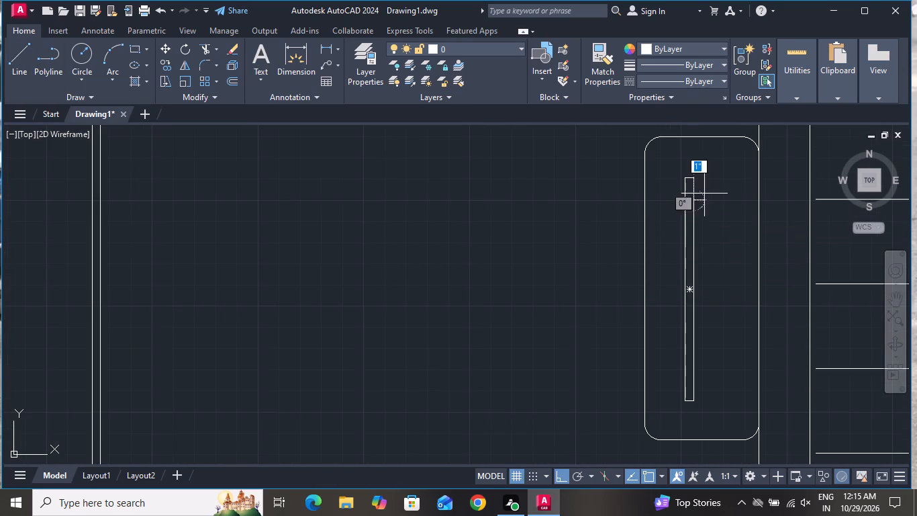
left_click(555, 474)
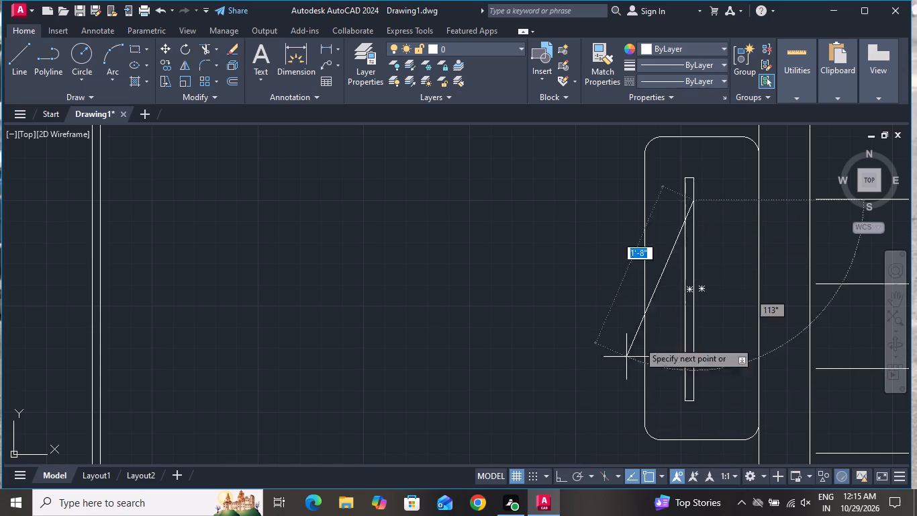
left_click(706, 187)
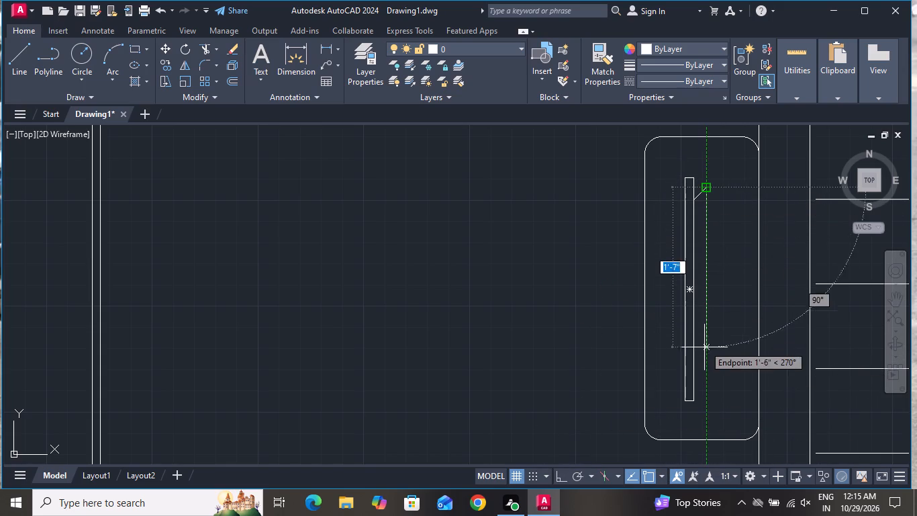
left_click(704, 380)
left_click(693, 368)
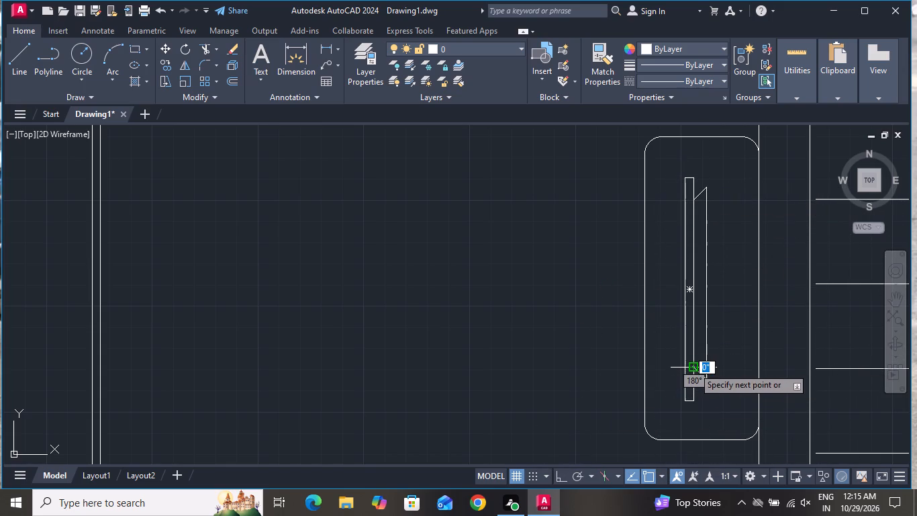
right_click(695, 368)
left_click(736, 227)
Draw a small rounded rectangle against the bedroom wall shared with the toilet room, between the upper bedside table and the door.
scroll(655, 317, "down", 2)
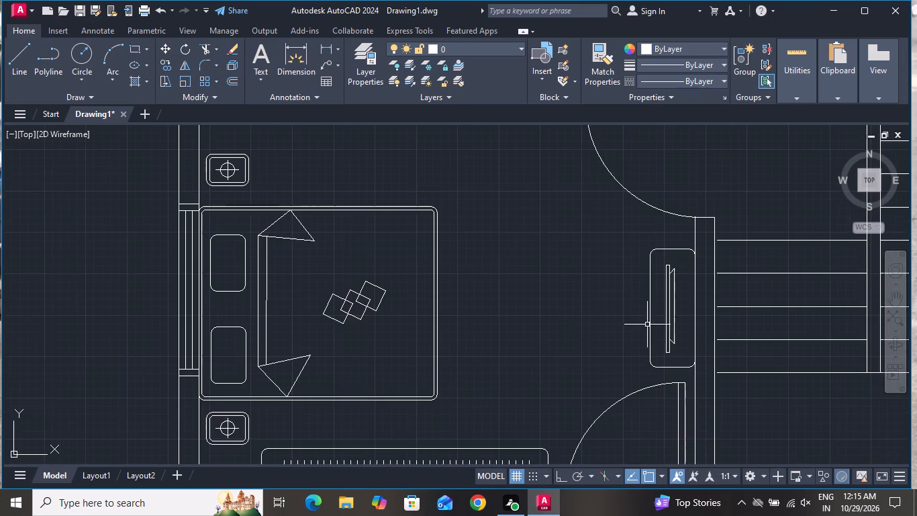
scroll(689, 268, "up", 1)
scroll(673, 273, "down", 1)
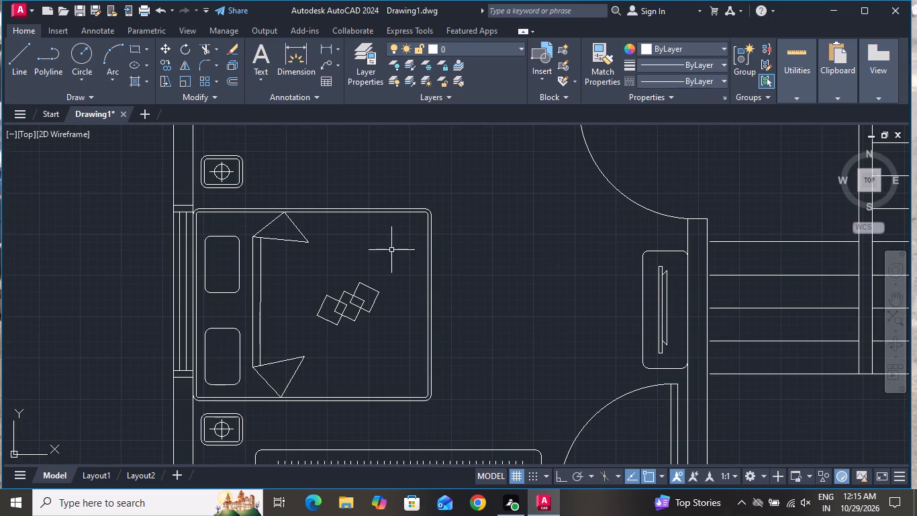
scroll(384, 284, "down", 1)
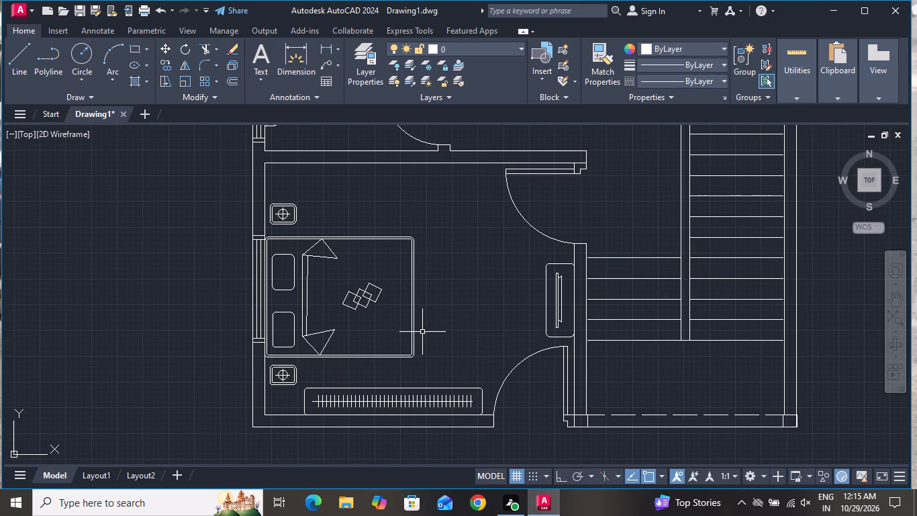
scroll(422, 333, "down", 2)
scroll(445, 306, "up", 2)
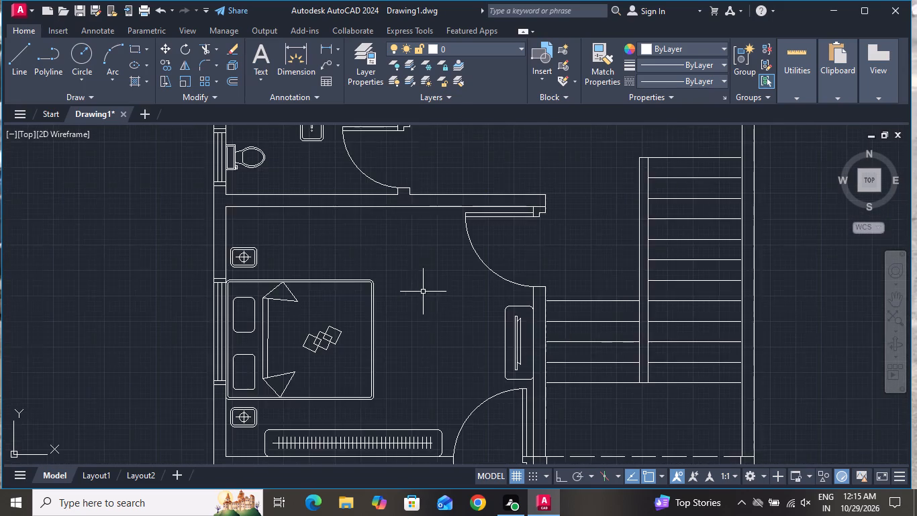
scroll(420, 298, "down", 1)
left_click(134, 47)
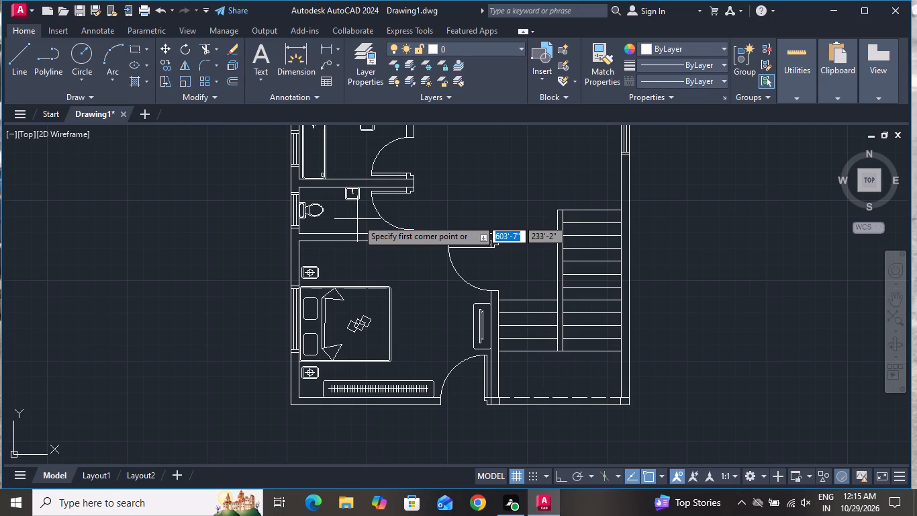
scroll(347, 236, "up", 2)
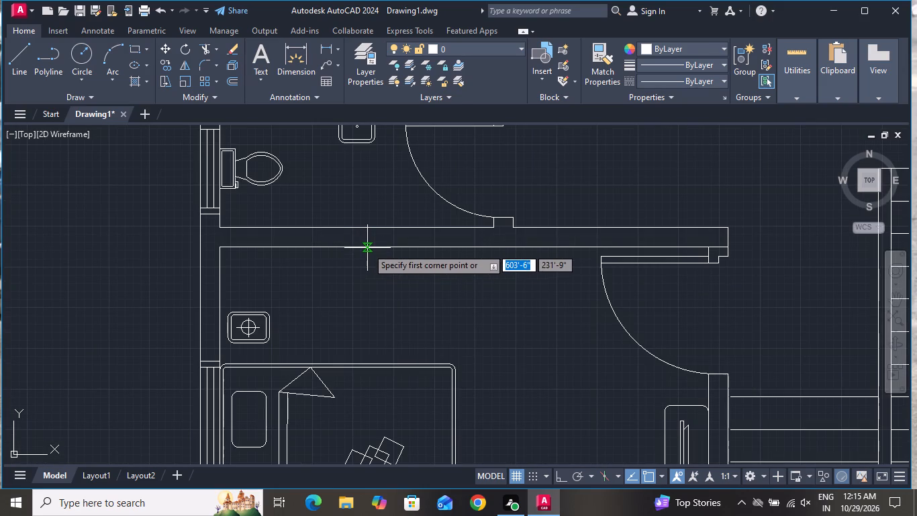
left_click(367, 247)
left_click(429, 282)
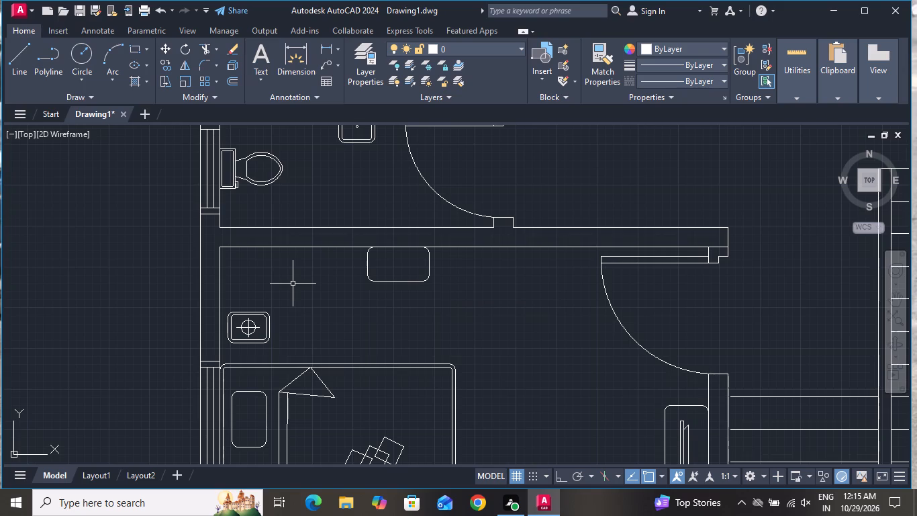
Hatch the new rounded rectangle on the toilet-room wall with the ANSI32 pattern.
left_click(134, 78)
left_click(268, 54)
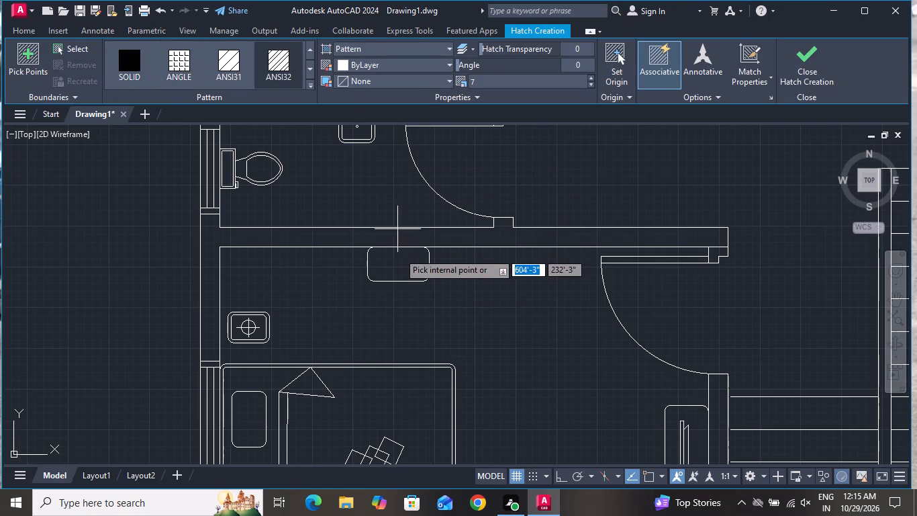
left_click(400, 262)
right_click(332, 340)
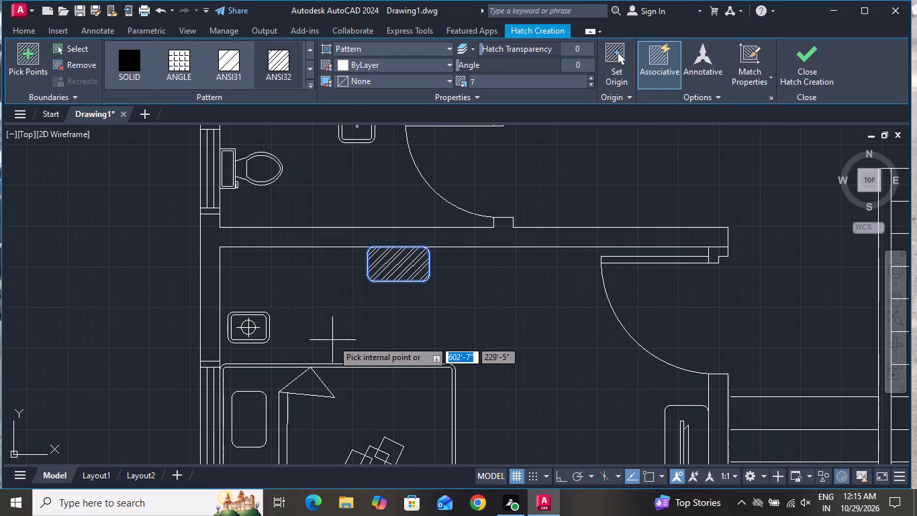
left_click(363, 175)
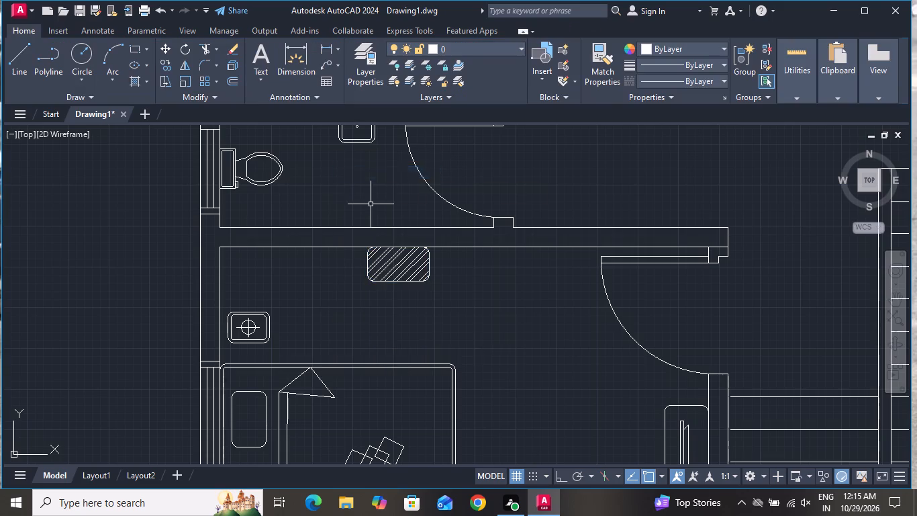
Draw a small, nearly square rounded rectangle as a seat just below the hatched table.
scroll(379, 230, "down", 2)
scroll(389, 251, "up", 2)
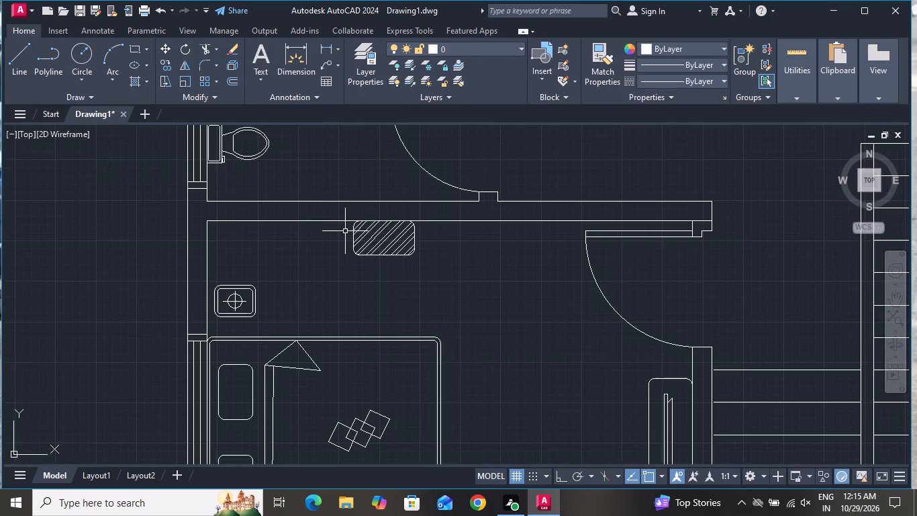
left_click(138, 46)
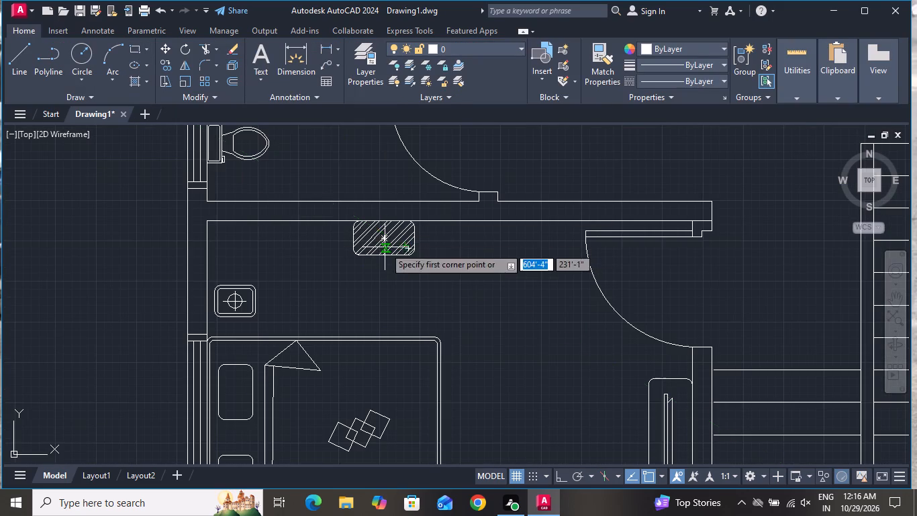
scroll(385, 263, "up", 2)
left_click(354, 265)
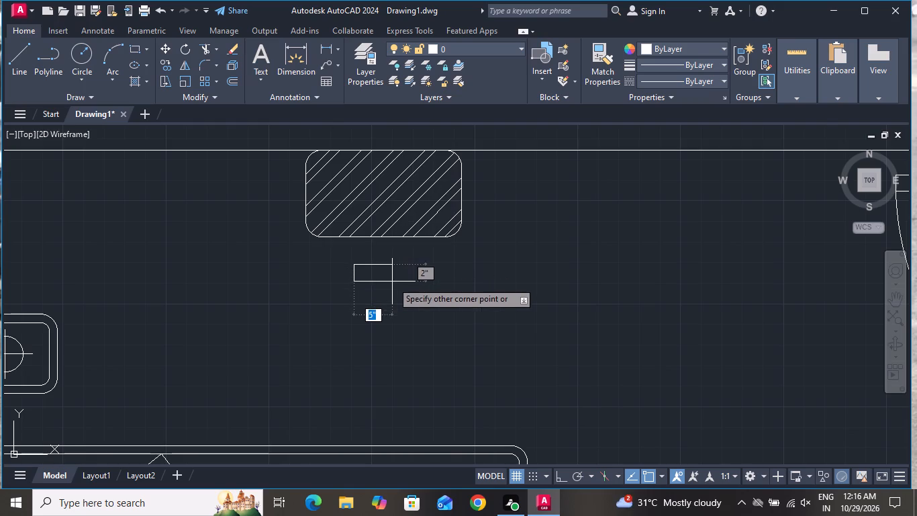
left_click(407, 321)
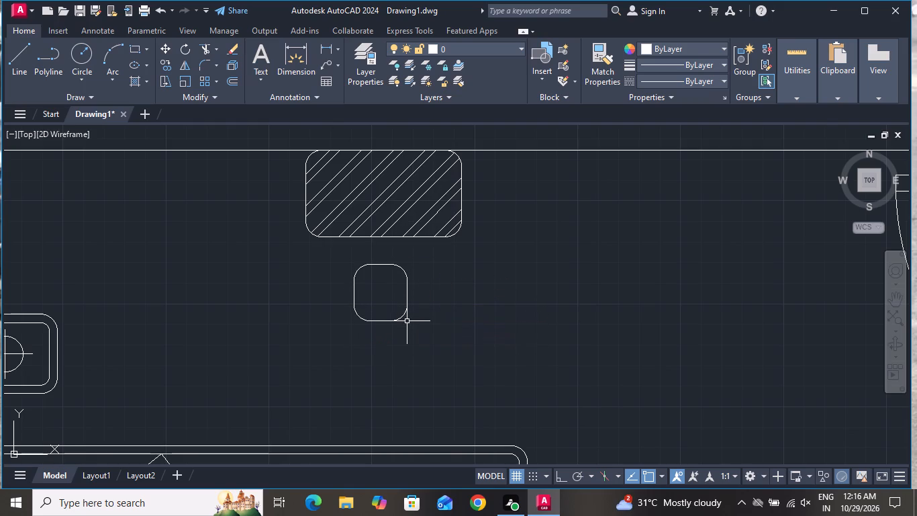
Draw a horizontal backrest line about 6" long across the seat's lower rounded corners, at the end away from the table.
left_click(25, 62)
scroll(364, 304, "up", 2)
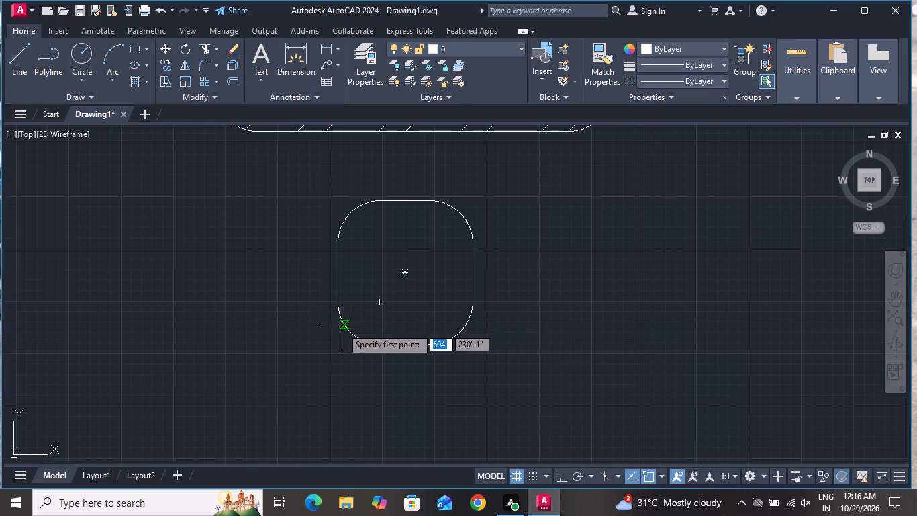
left_click(342, 327)
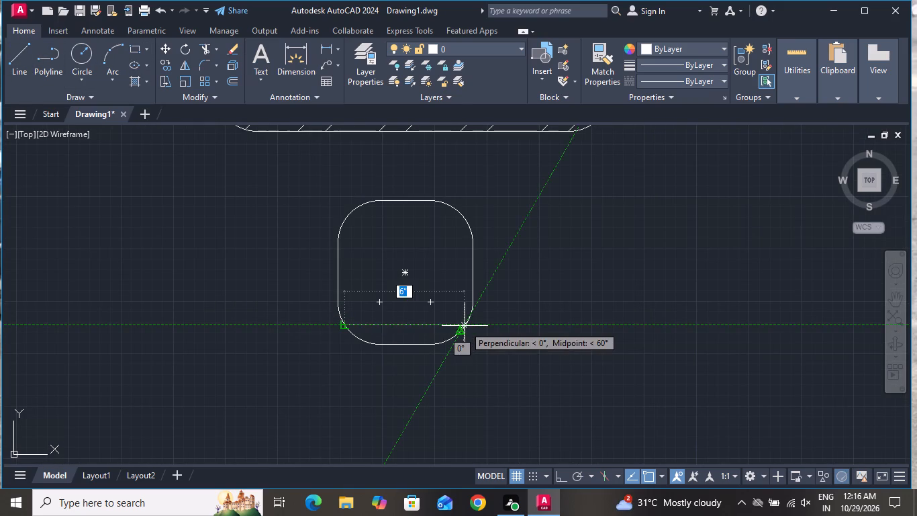
left_click(465, 325)
right_click(465, 325)
left_click(489, 339)
Move the seat and its backrest line straight up, closer to the hatched table.
scroll(490, 354, "down", 2)
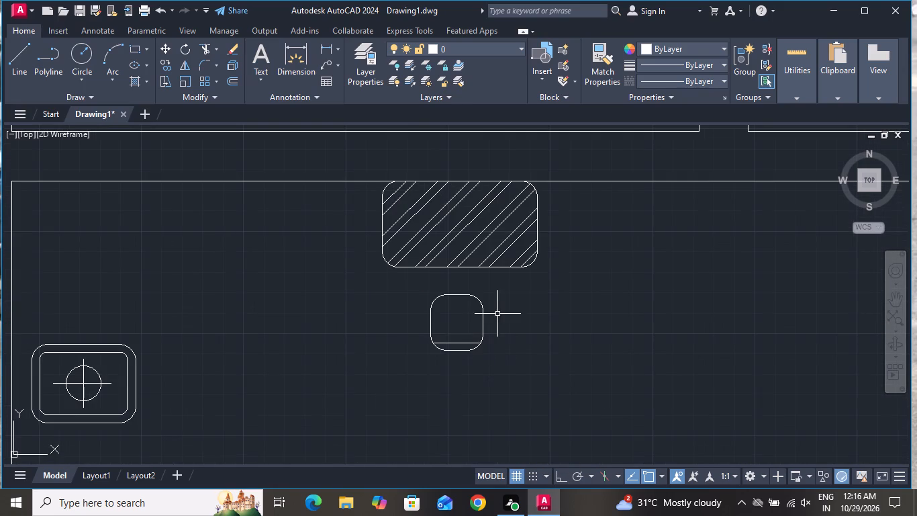
left_click(498, 291)
left_click(410, 368)
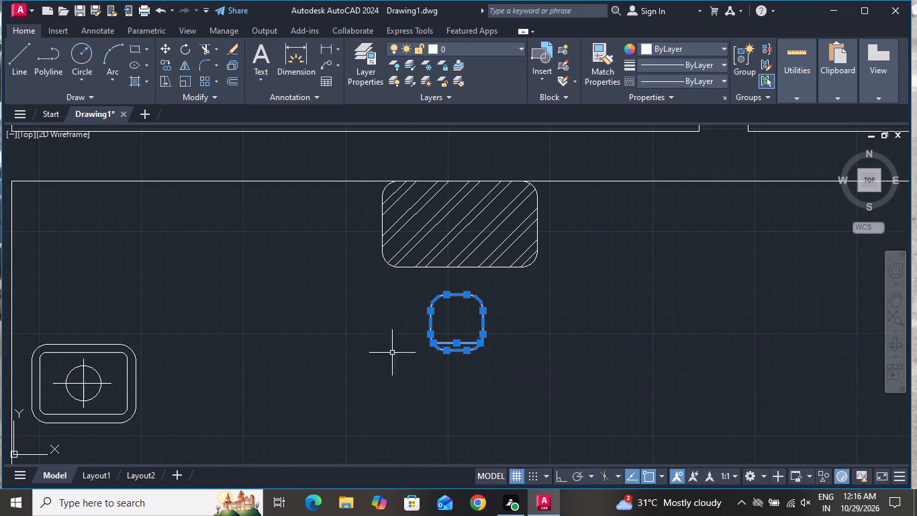
left_click(168, 49)
left_click(457, 288)
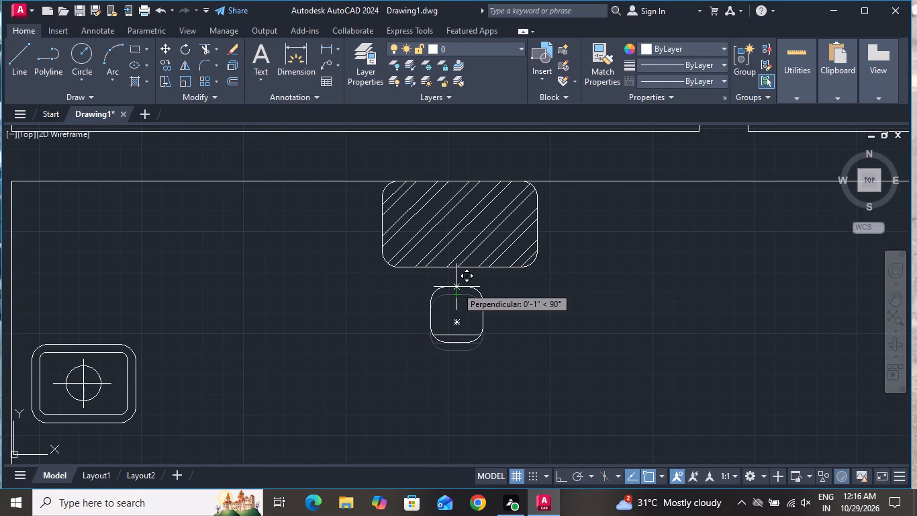
left_click(456, 277)
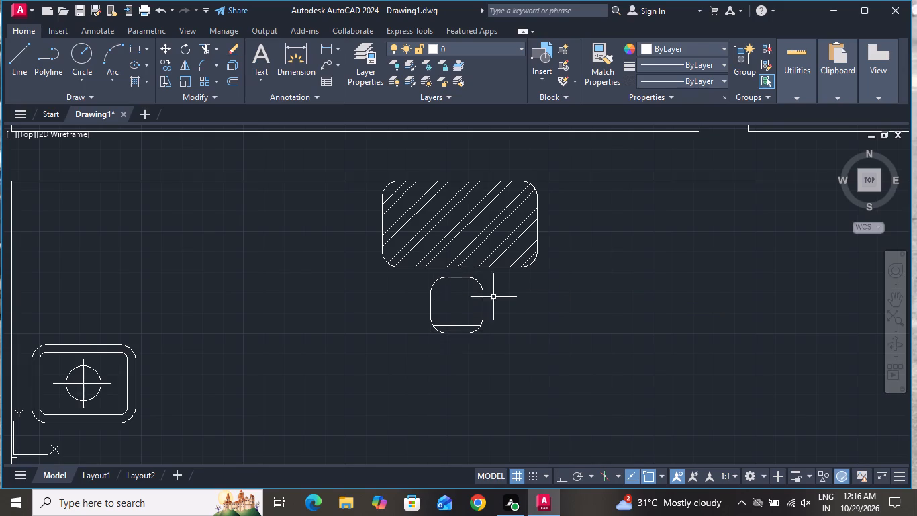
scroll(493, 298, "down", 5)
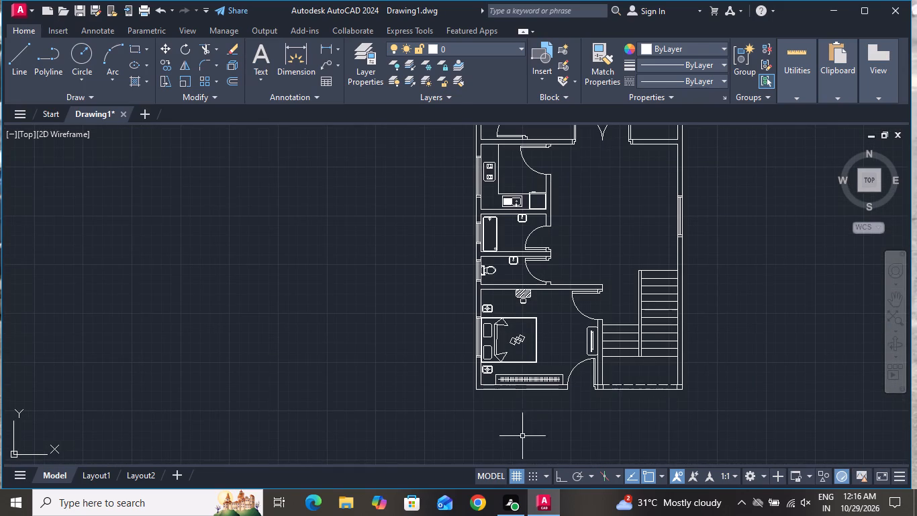
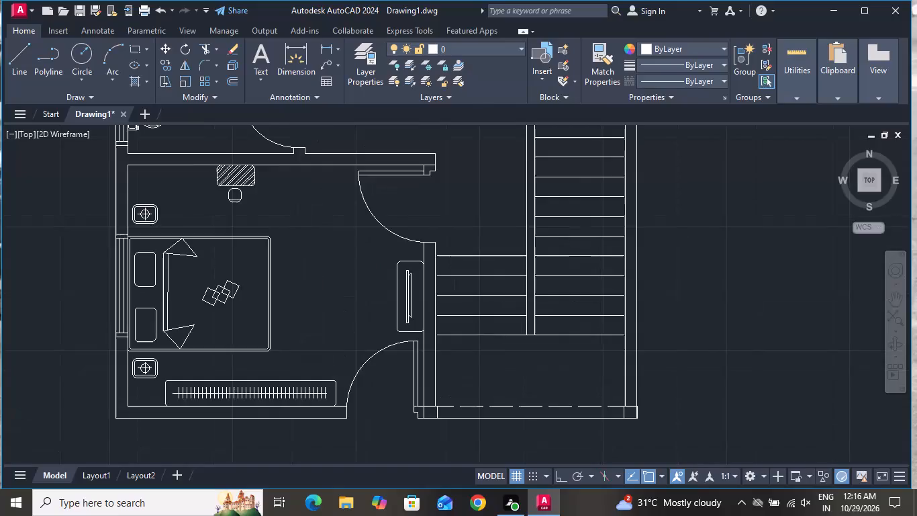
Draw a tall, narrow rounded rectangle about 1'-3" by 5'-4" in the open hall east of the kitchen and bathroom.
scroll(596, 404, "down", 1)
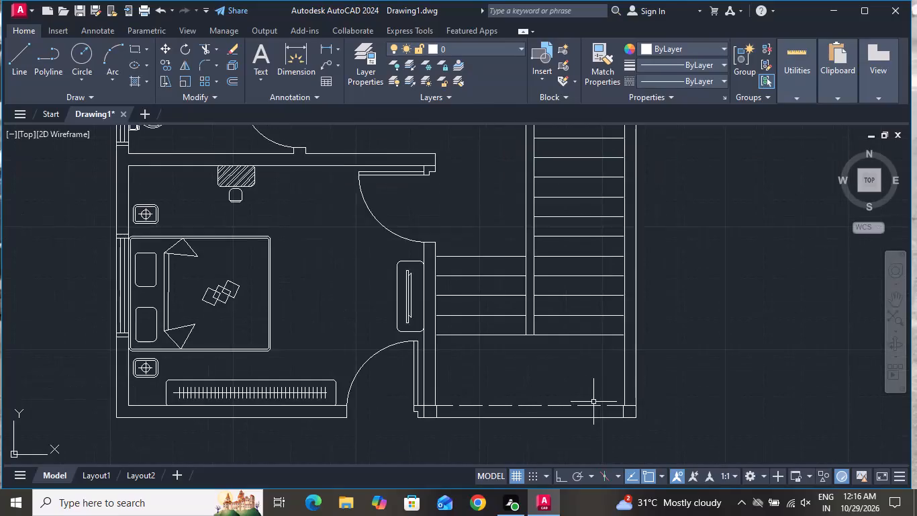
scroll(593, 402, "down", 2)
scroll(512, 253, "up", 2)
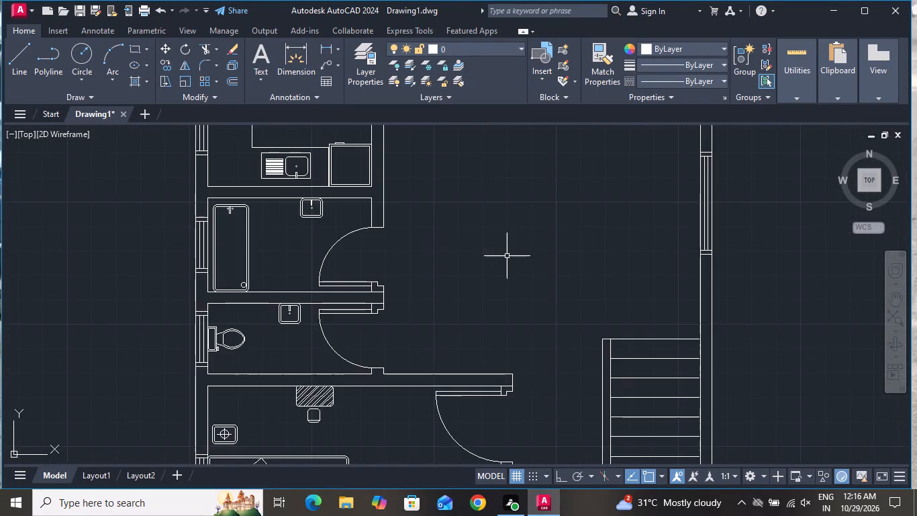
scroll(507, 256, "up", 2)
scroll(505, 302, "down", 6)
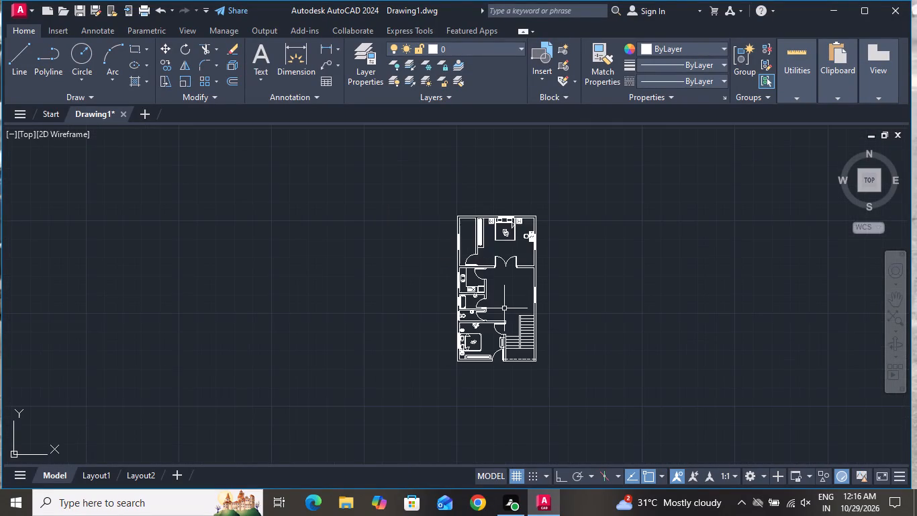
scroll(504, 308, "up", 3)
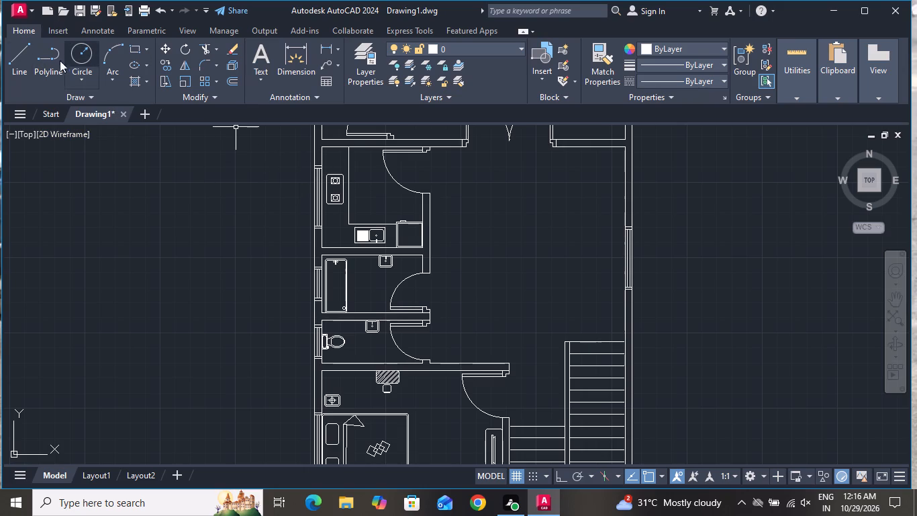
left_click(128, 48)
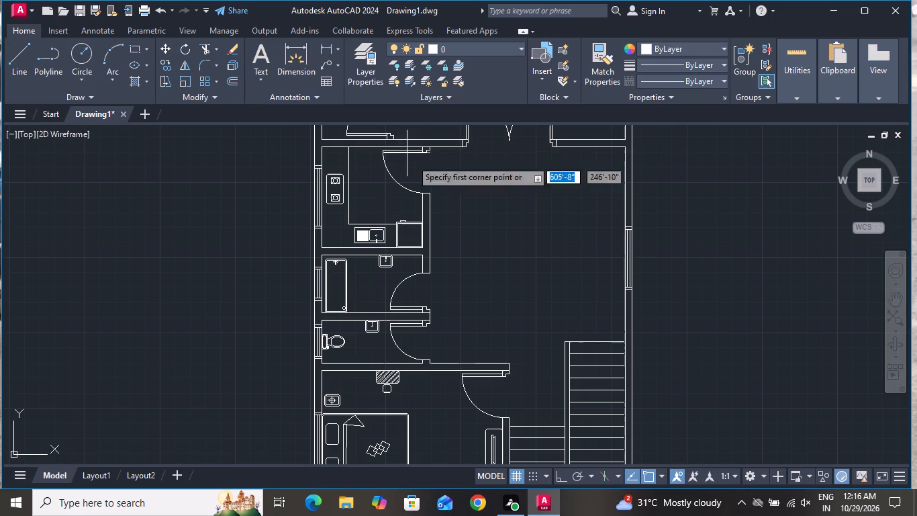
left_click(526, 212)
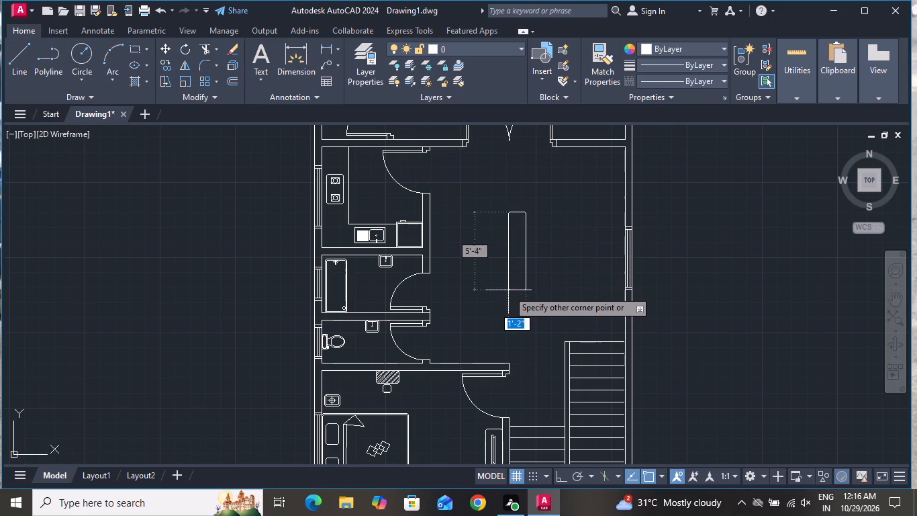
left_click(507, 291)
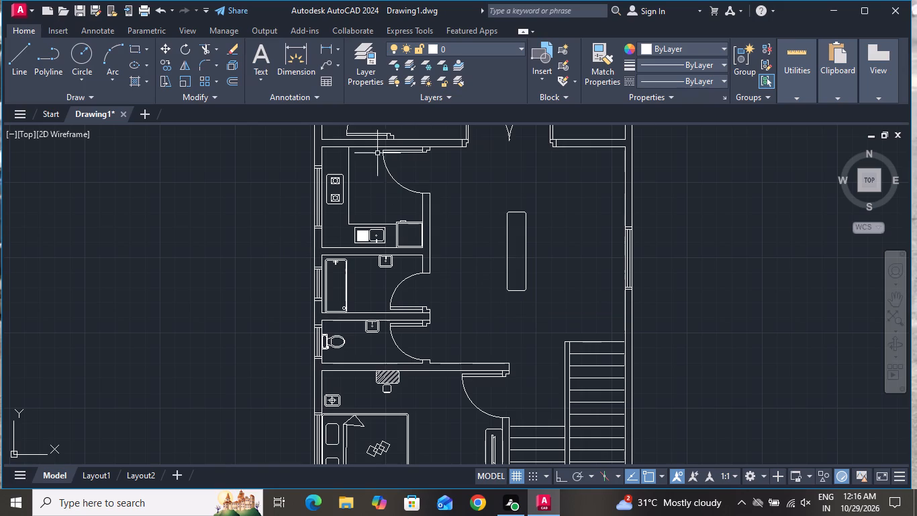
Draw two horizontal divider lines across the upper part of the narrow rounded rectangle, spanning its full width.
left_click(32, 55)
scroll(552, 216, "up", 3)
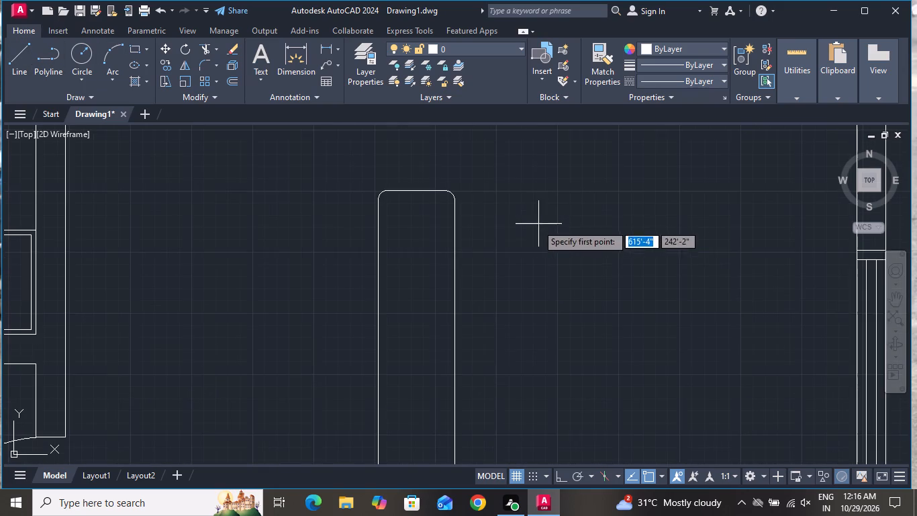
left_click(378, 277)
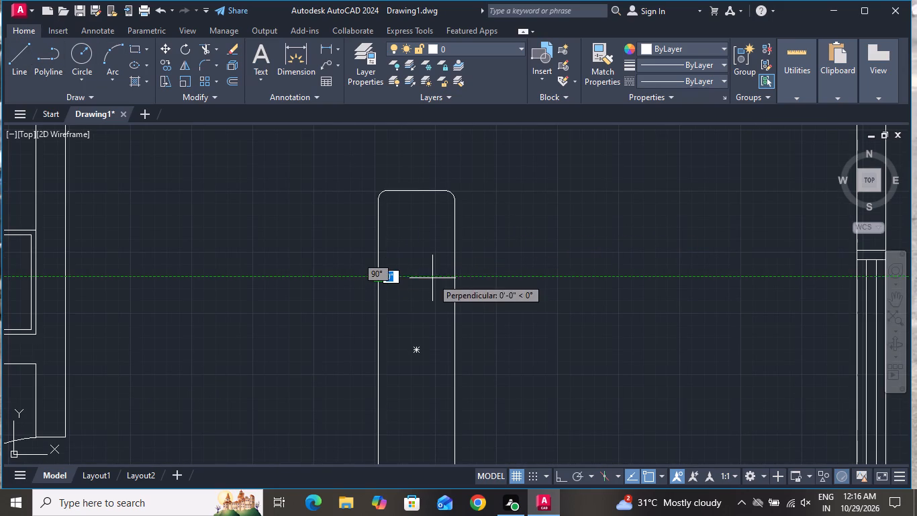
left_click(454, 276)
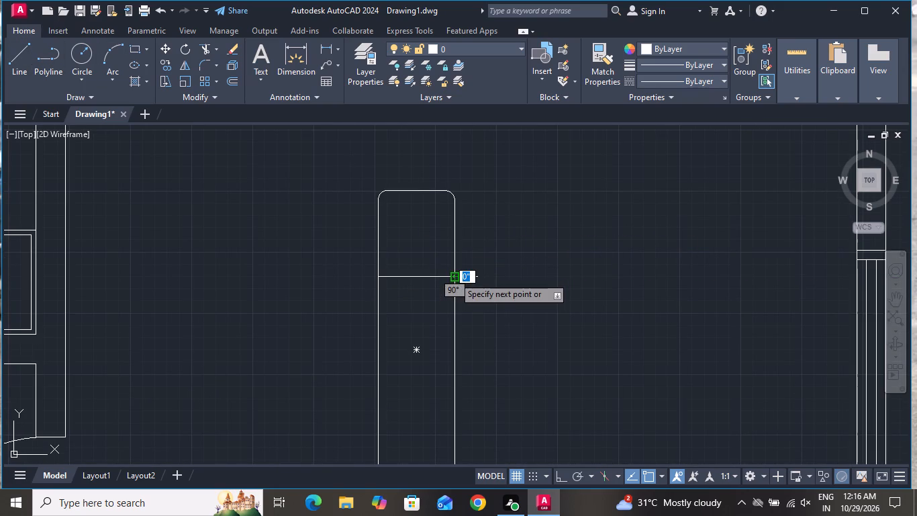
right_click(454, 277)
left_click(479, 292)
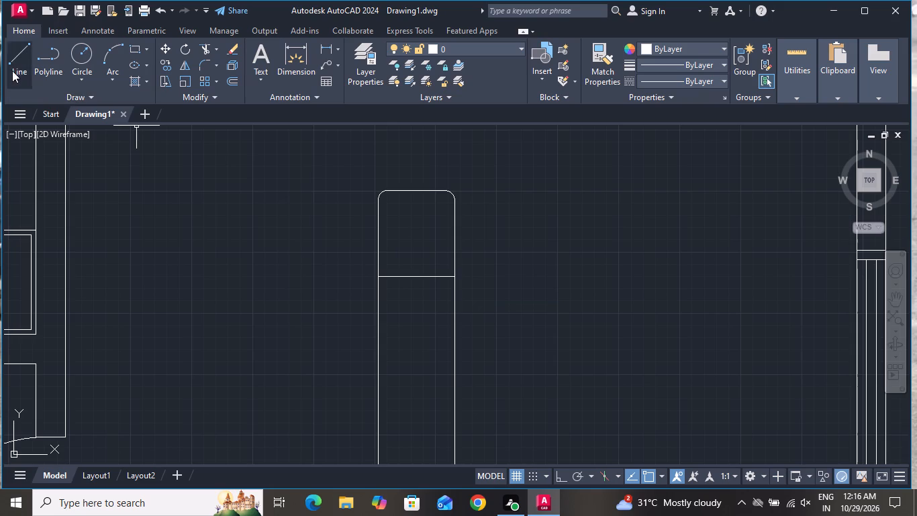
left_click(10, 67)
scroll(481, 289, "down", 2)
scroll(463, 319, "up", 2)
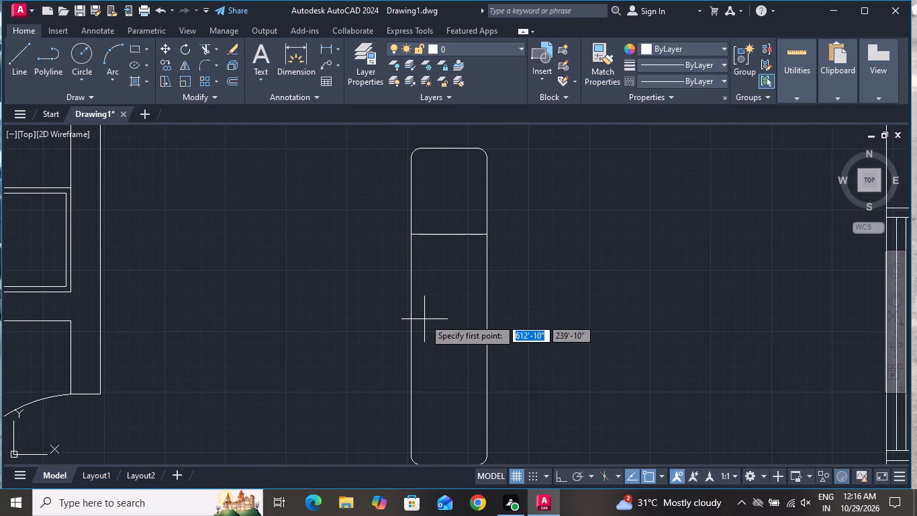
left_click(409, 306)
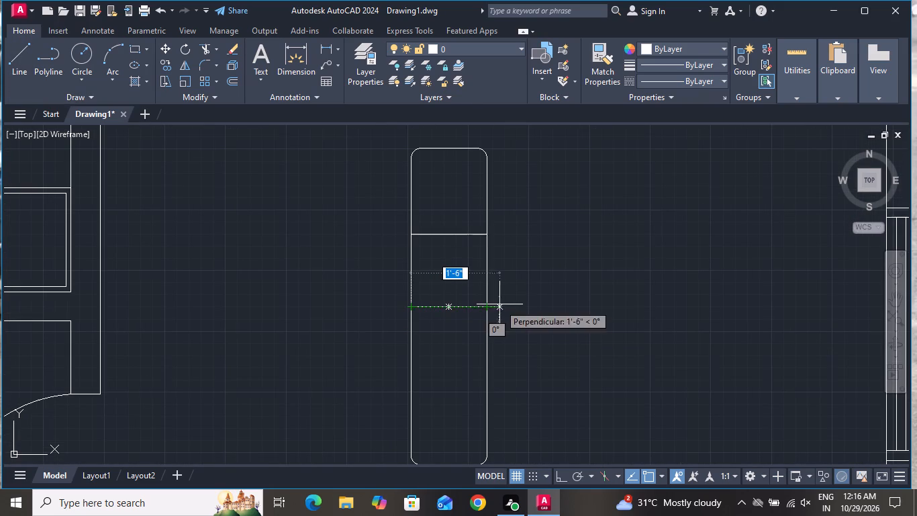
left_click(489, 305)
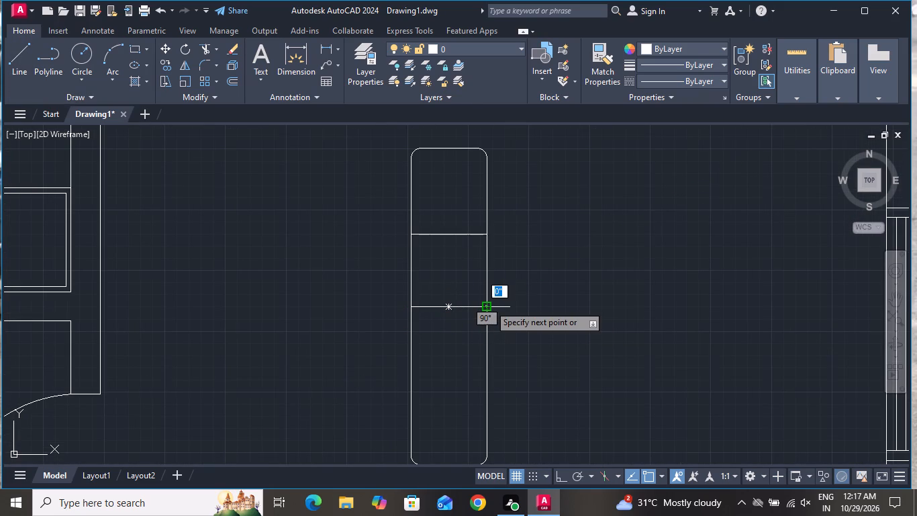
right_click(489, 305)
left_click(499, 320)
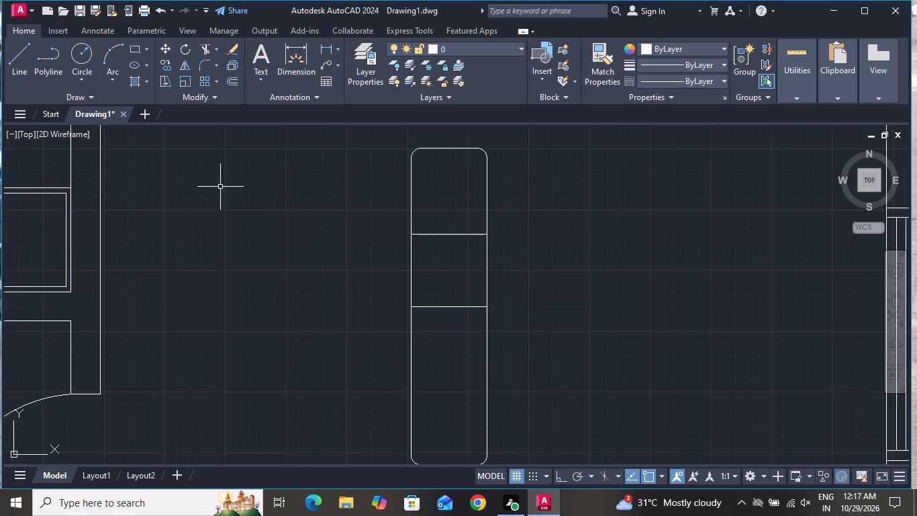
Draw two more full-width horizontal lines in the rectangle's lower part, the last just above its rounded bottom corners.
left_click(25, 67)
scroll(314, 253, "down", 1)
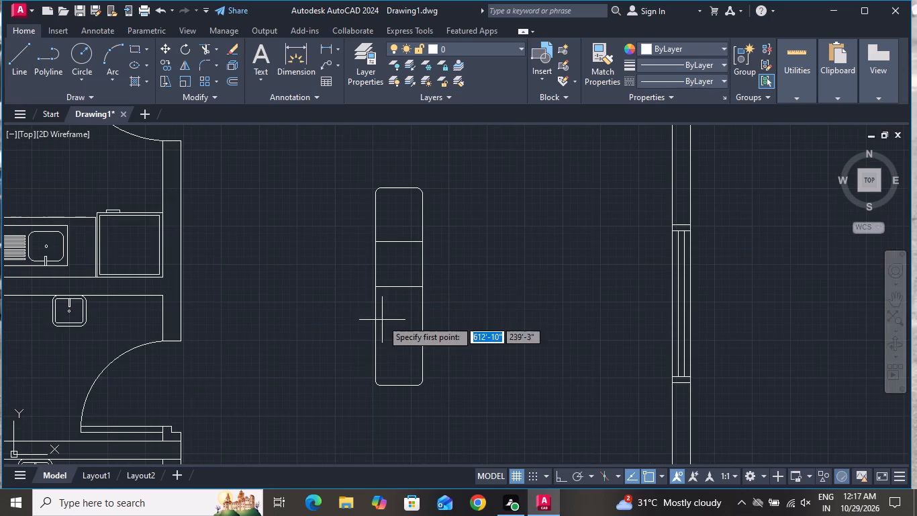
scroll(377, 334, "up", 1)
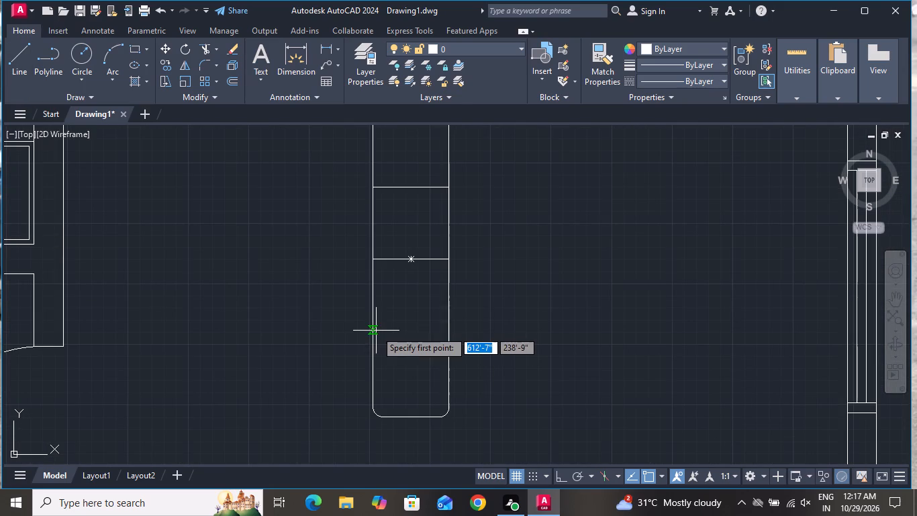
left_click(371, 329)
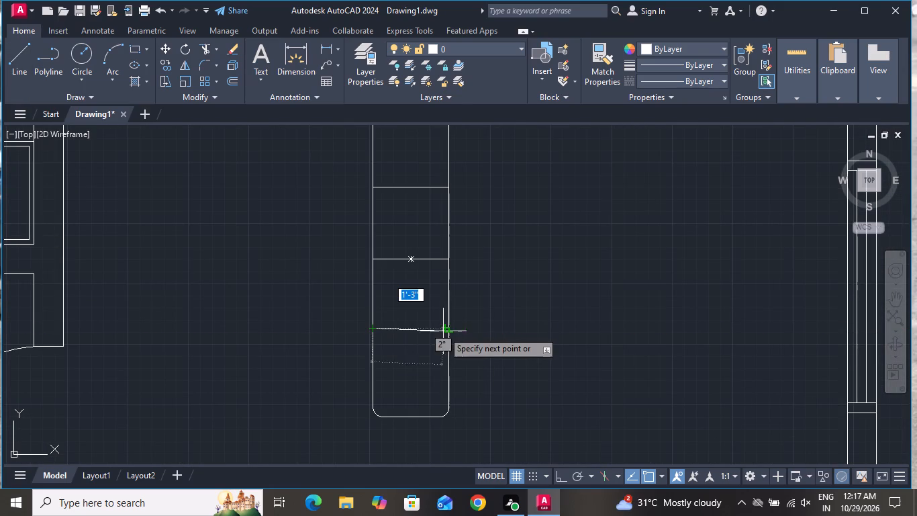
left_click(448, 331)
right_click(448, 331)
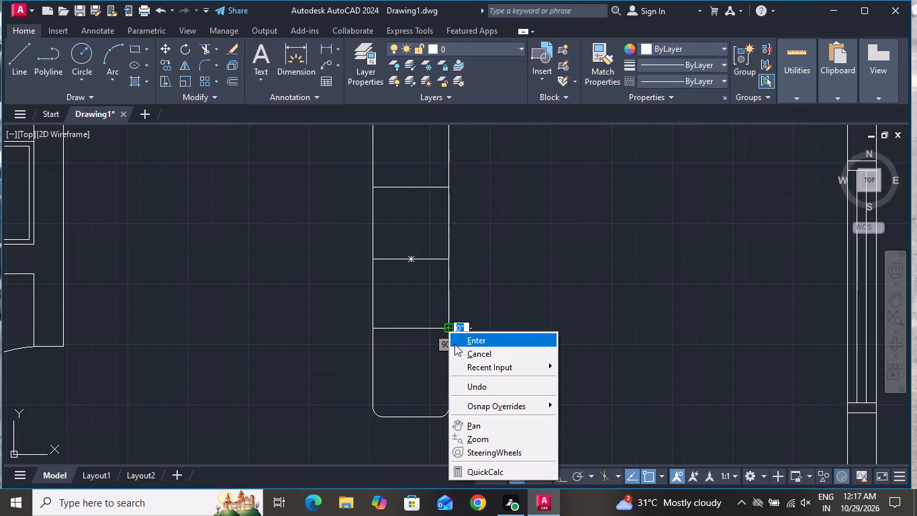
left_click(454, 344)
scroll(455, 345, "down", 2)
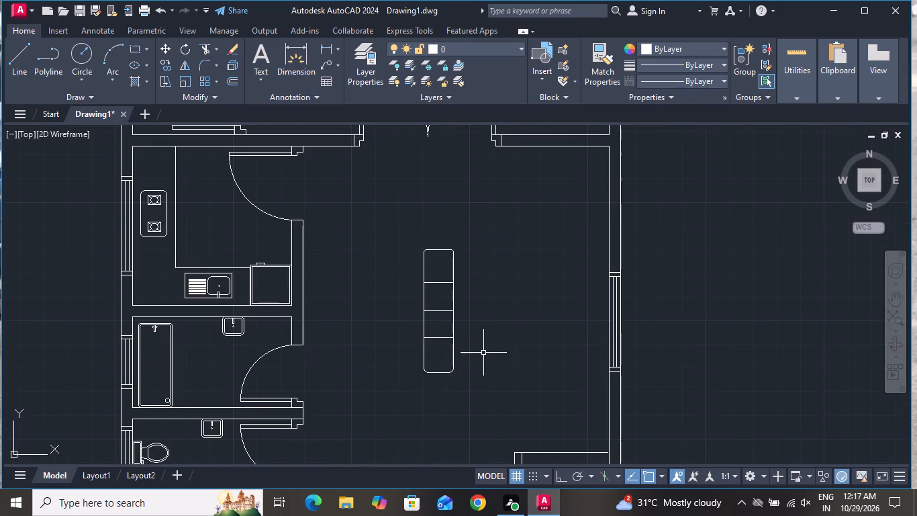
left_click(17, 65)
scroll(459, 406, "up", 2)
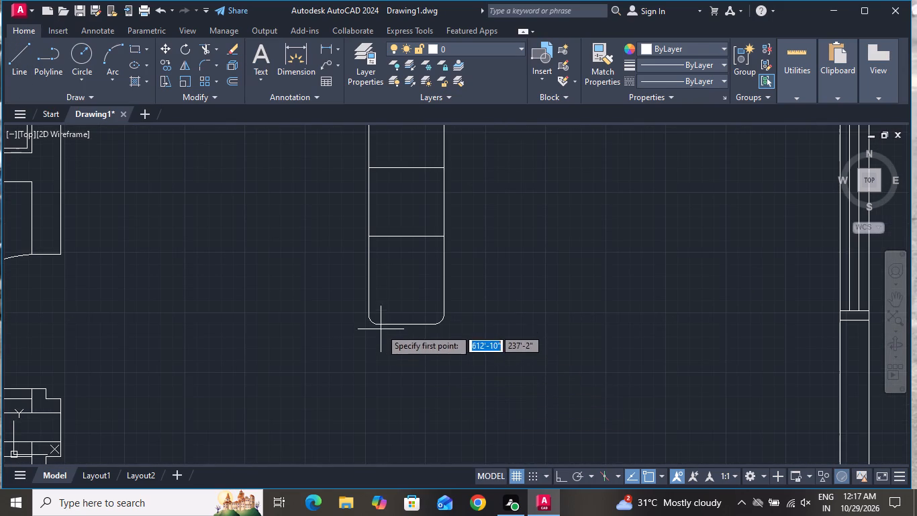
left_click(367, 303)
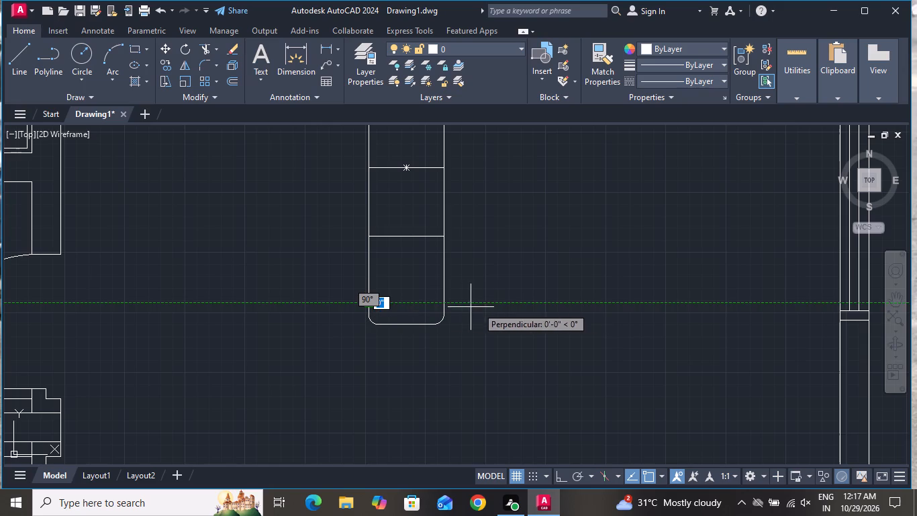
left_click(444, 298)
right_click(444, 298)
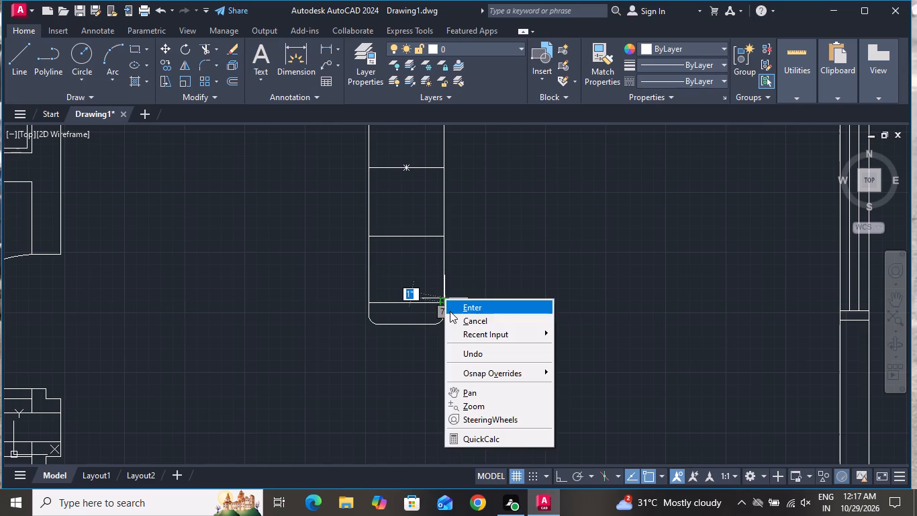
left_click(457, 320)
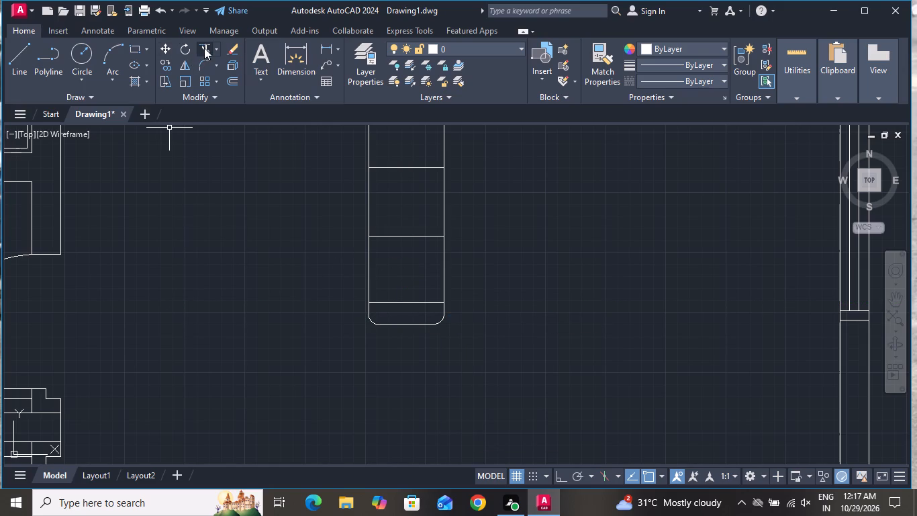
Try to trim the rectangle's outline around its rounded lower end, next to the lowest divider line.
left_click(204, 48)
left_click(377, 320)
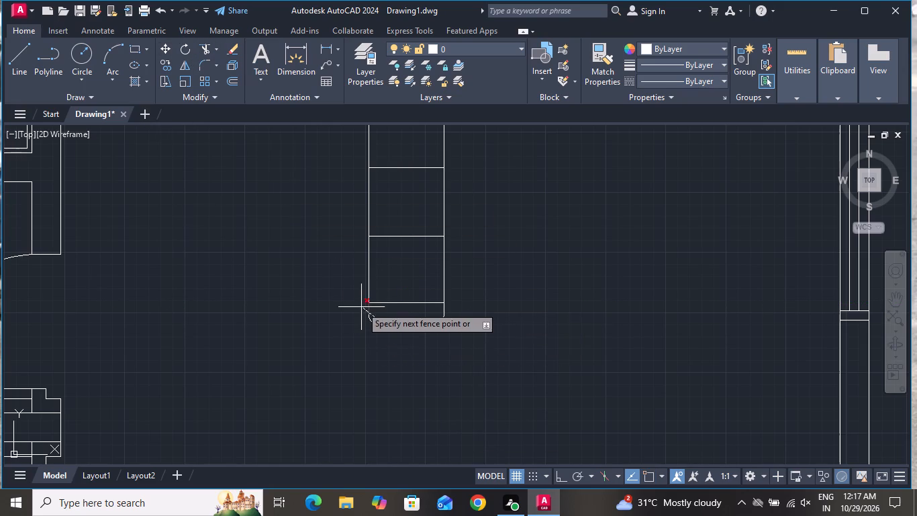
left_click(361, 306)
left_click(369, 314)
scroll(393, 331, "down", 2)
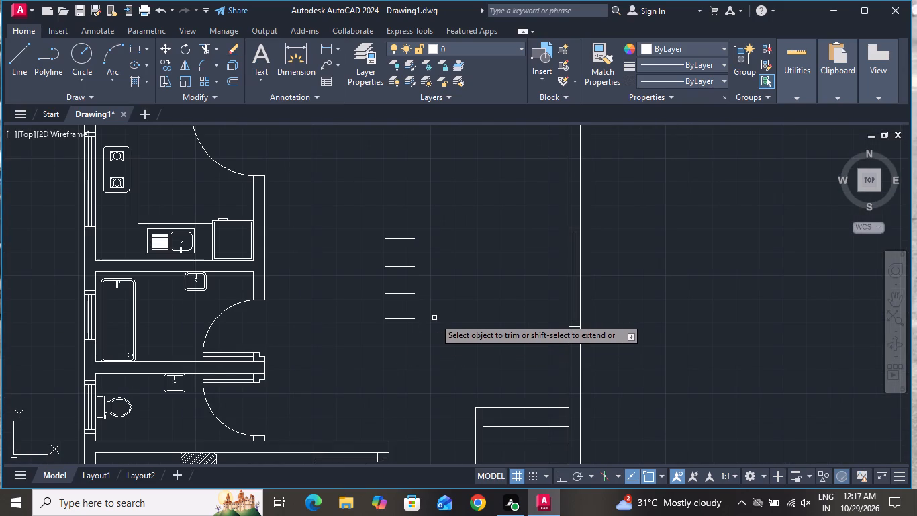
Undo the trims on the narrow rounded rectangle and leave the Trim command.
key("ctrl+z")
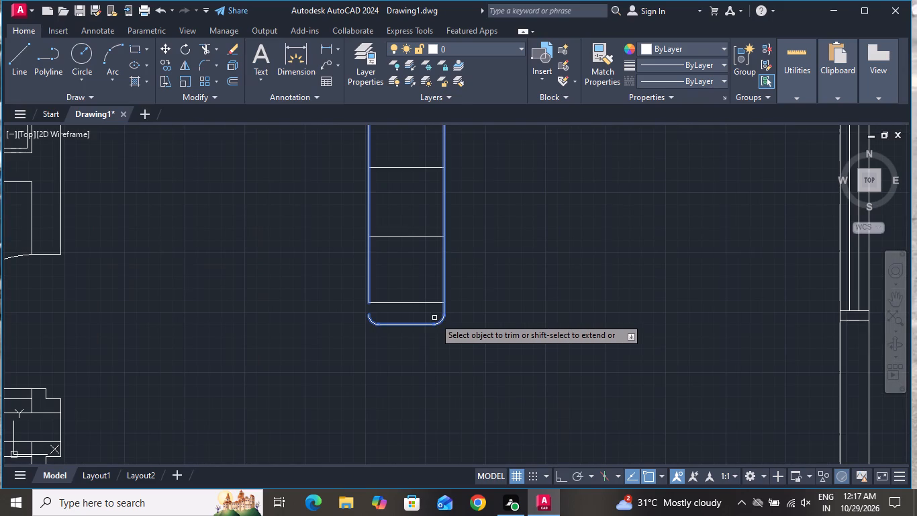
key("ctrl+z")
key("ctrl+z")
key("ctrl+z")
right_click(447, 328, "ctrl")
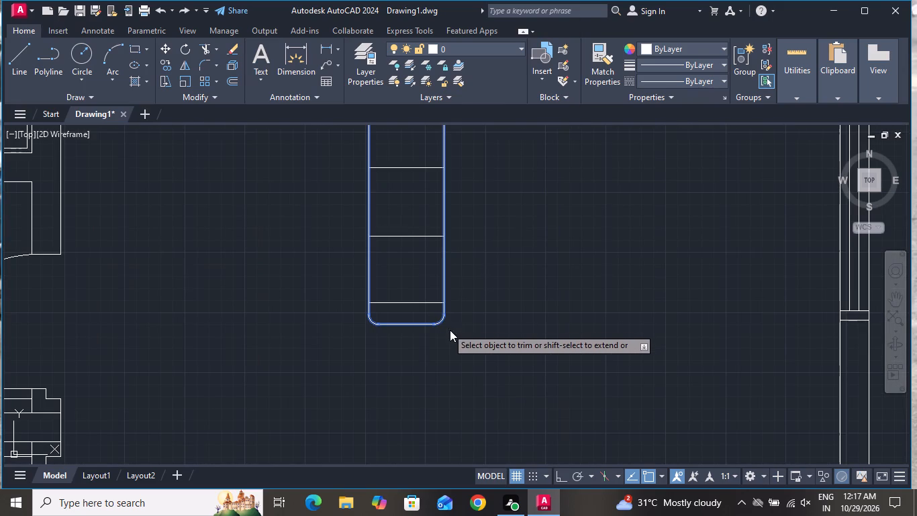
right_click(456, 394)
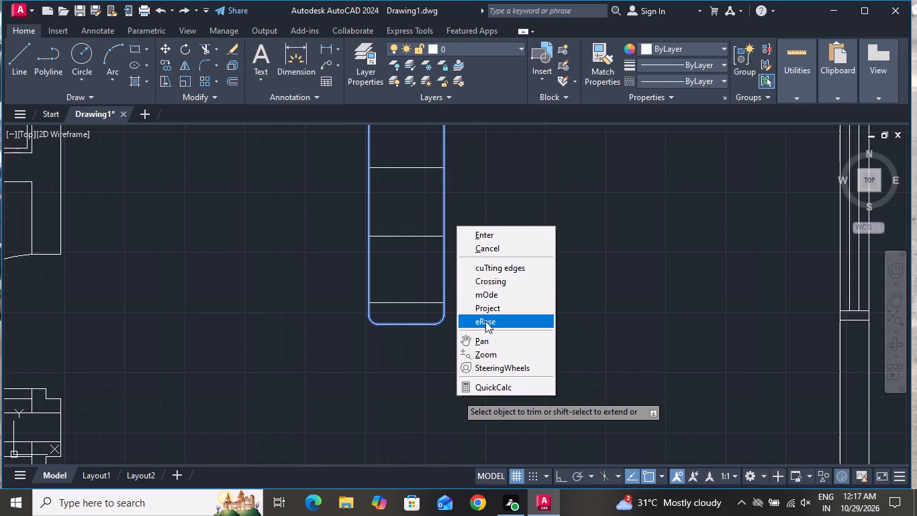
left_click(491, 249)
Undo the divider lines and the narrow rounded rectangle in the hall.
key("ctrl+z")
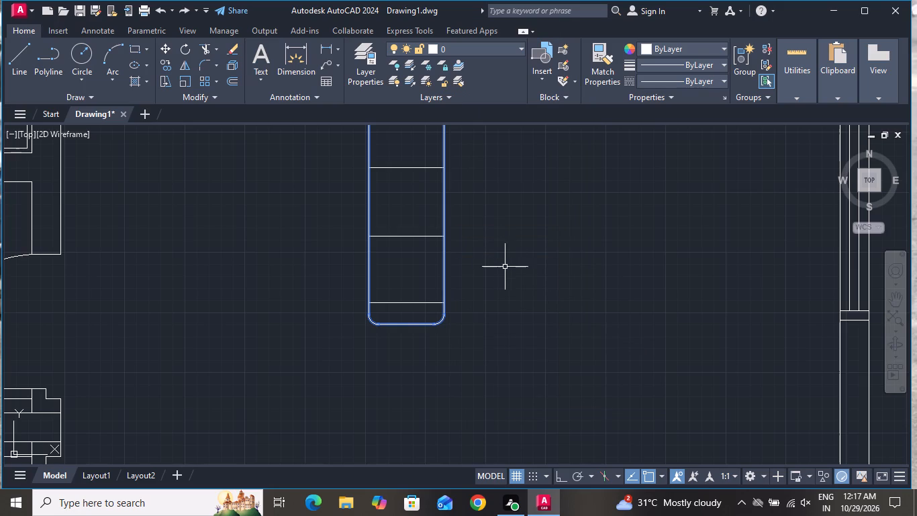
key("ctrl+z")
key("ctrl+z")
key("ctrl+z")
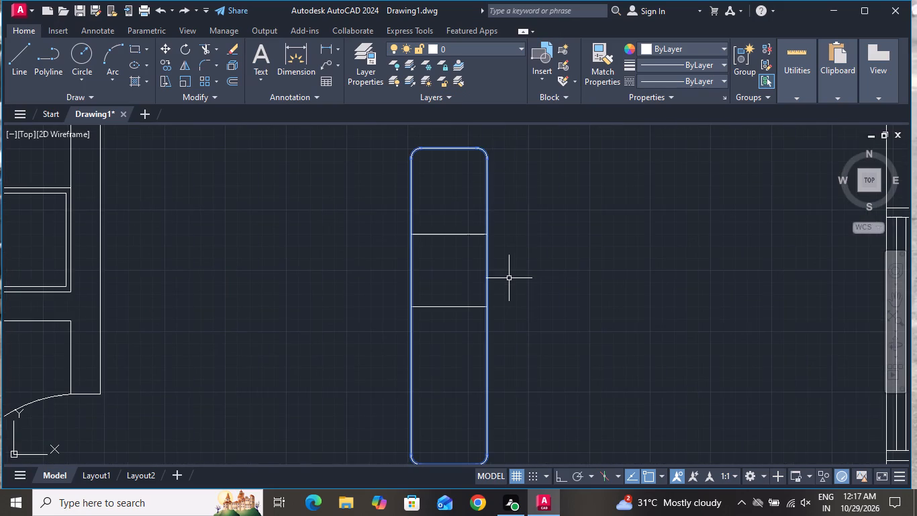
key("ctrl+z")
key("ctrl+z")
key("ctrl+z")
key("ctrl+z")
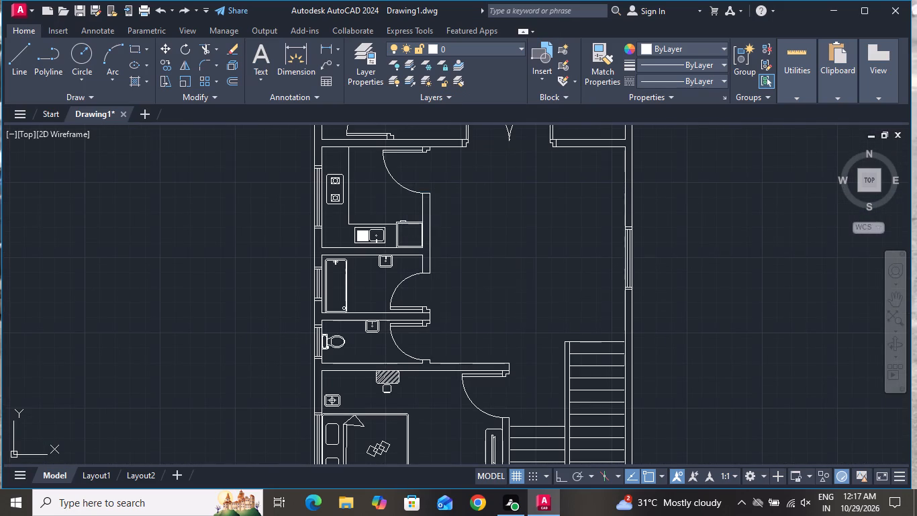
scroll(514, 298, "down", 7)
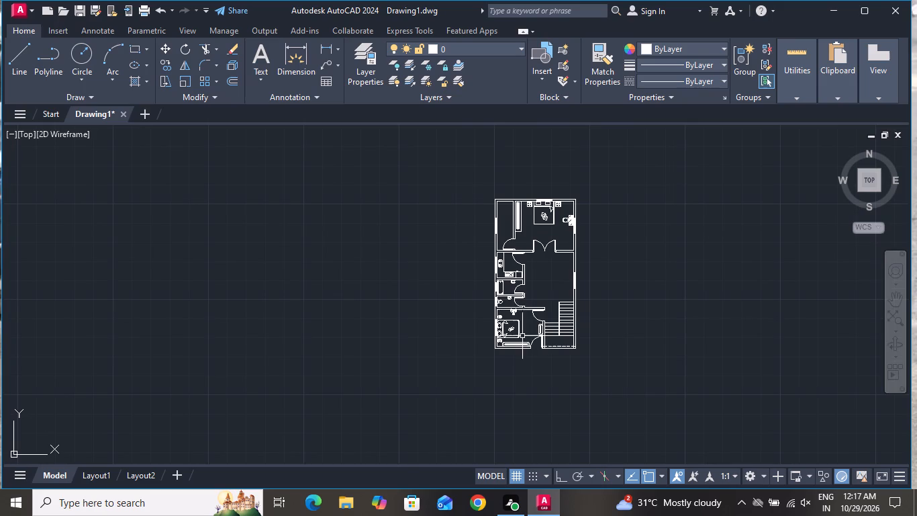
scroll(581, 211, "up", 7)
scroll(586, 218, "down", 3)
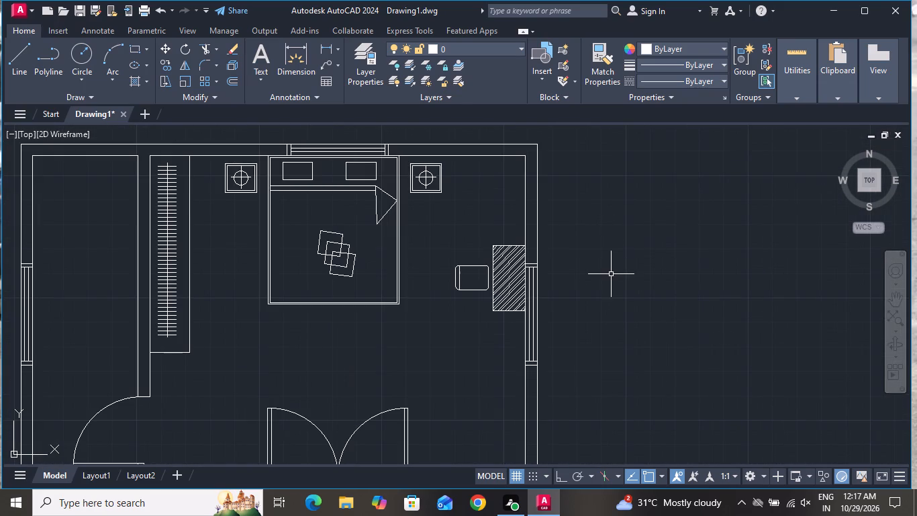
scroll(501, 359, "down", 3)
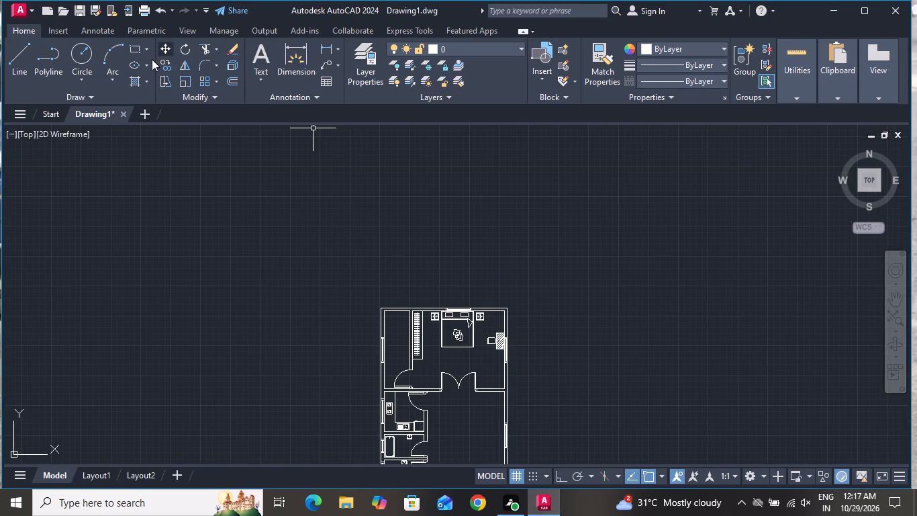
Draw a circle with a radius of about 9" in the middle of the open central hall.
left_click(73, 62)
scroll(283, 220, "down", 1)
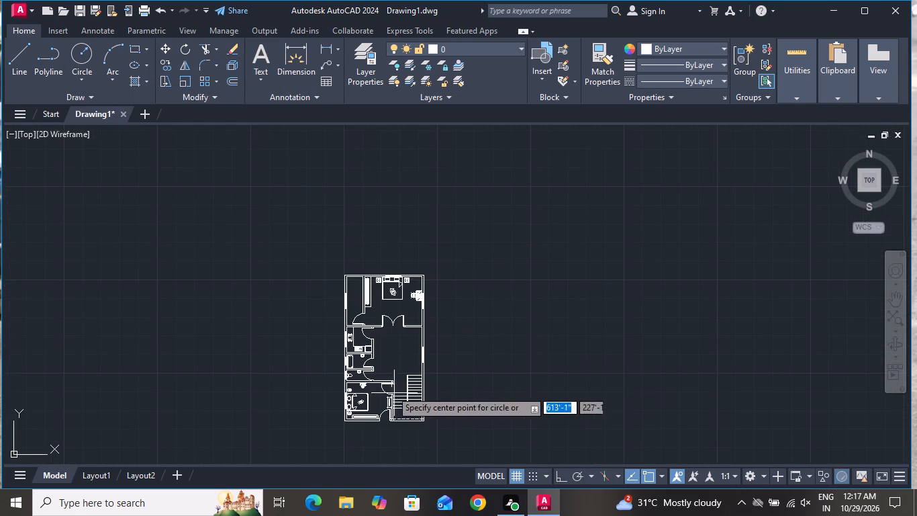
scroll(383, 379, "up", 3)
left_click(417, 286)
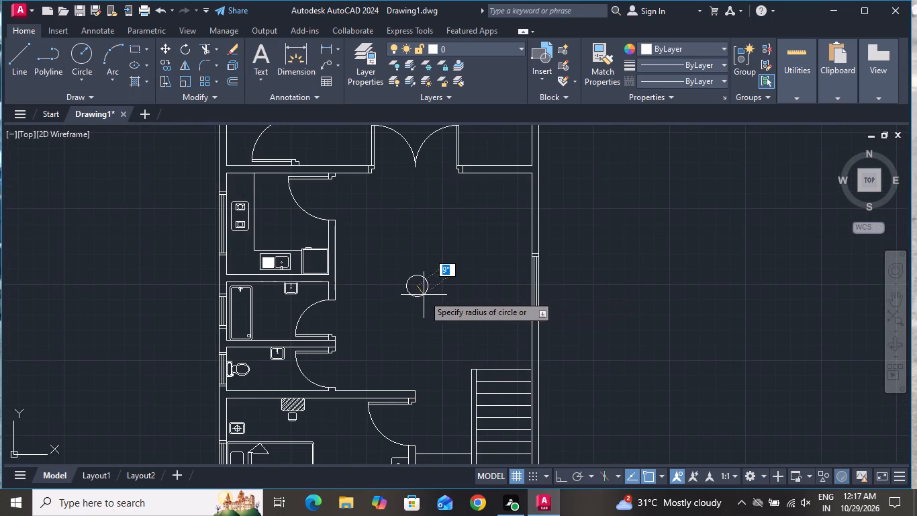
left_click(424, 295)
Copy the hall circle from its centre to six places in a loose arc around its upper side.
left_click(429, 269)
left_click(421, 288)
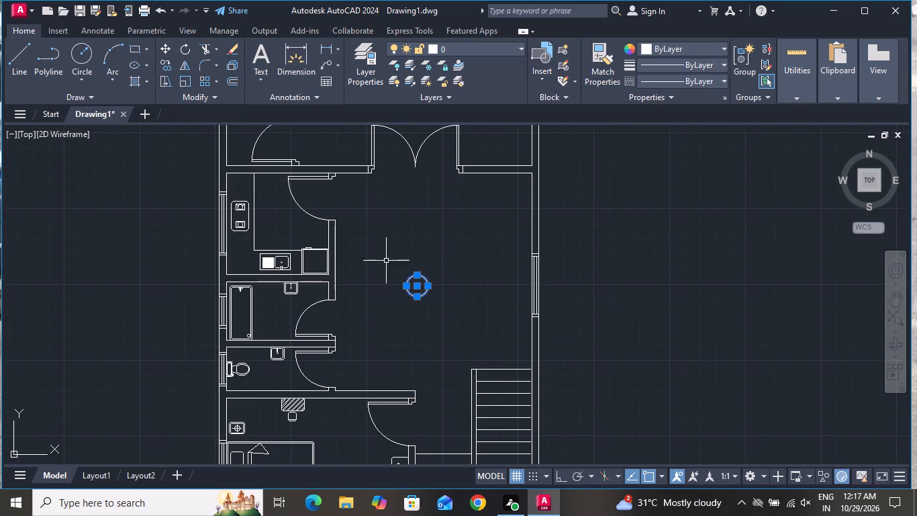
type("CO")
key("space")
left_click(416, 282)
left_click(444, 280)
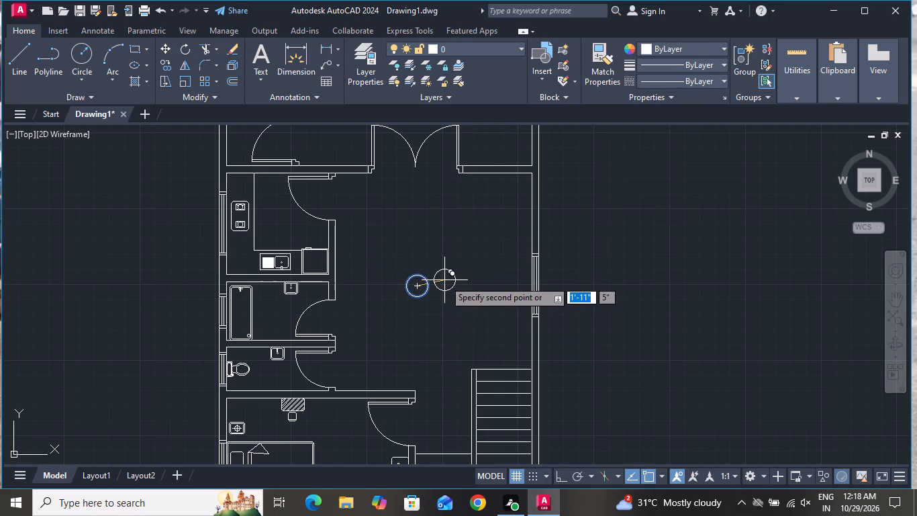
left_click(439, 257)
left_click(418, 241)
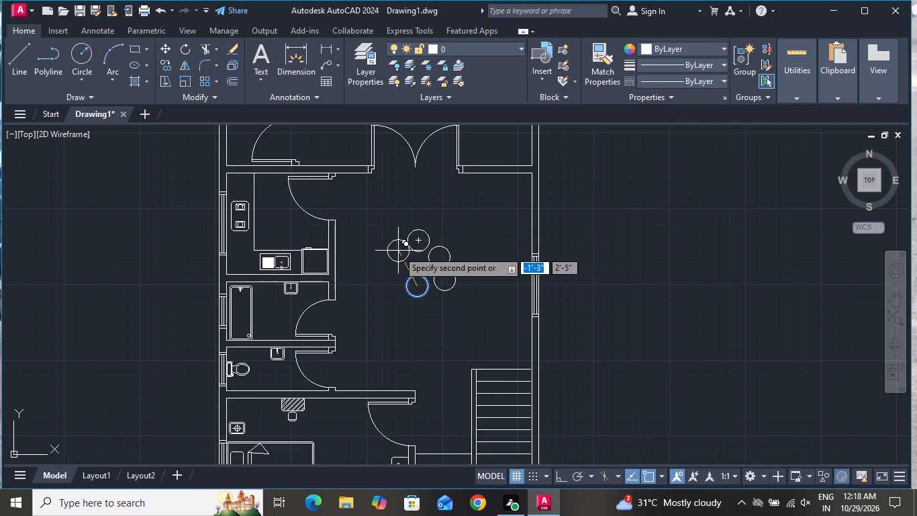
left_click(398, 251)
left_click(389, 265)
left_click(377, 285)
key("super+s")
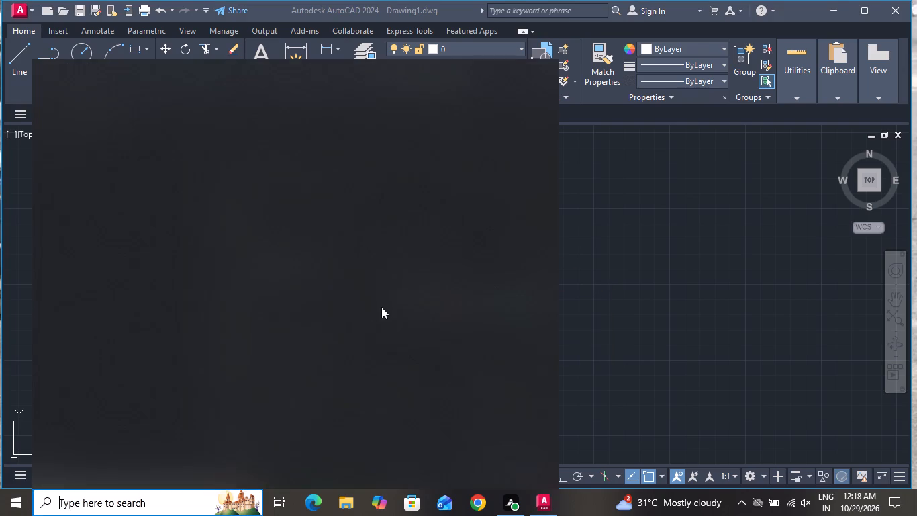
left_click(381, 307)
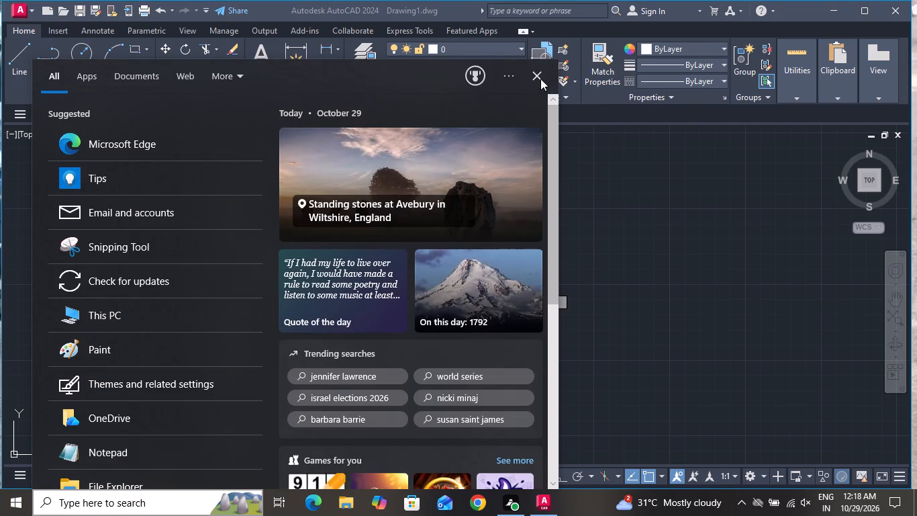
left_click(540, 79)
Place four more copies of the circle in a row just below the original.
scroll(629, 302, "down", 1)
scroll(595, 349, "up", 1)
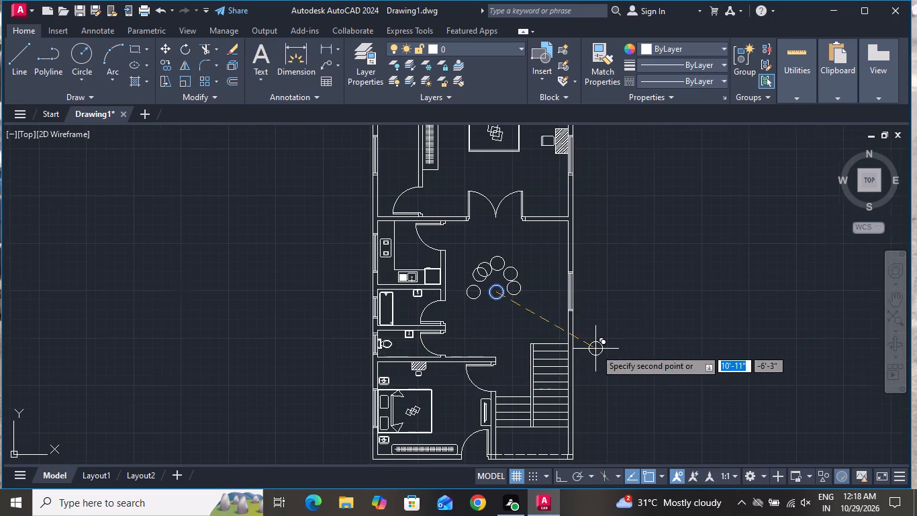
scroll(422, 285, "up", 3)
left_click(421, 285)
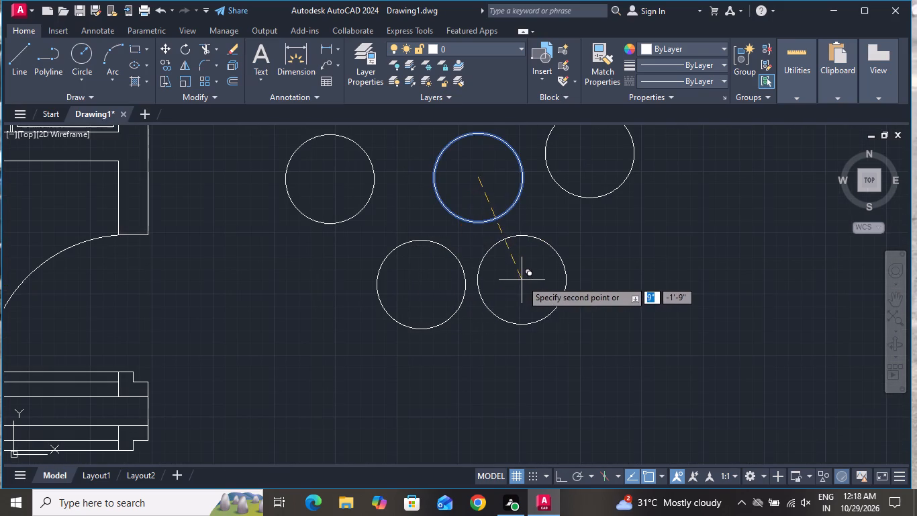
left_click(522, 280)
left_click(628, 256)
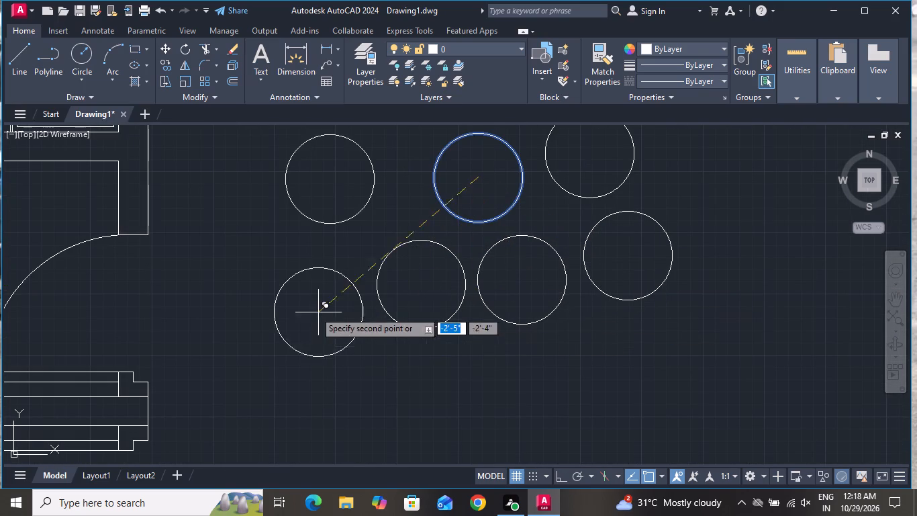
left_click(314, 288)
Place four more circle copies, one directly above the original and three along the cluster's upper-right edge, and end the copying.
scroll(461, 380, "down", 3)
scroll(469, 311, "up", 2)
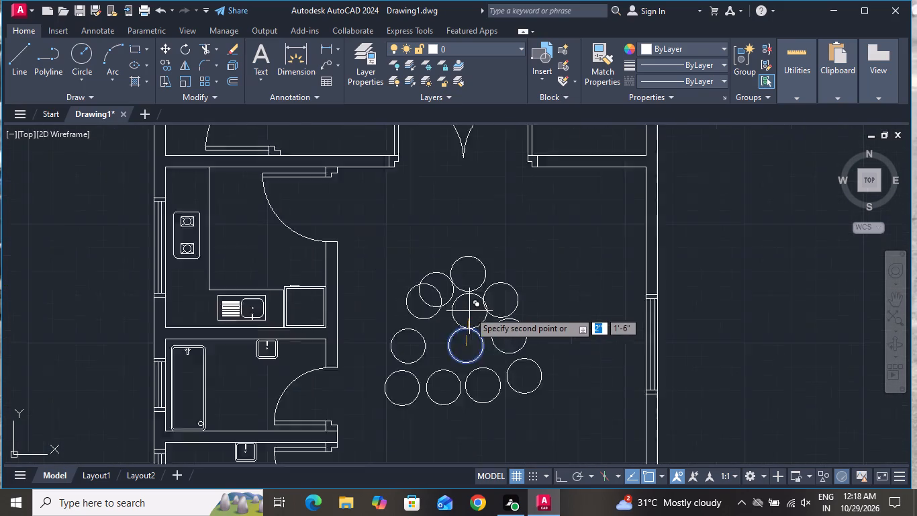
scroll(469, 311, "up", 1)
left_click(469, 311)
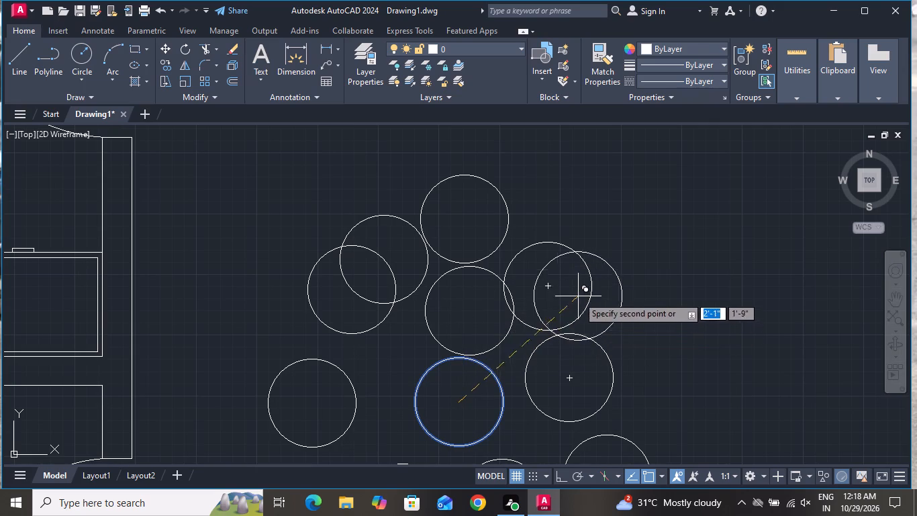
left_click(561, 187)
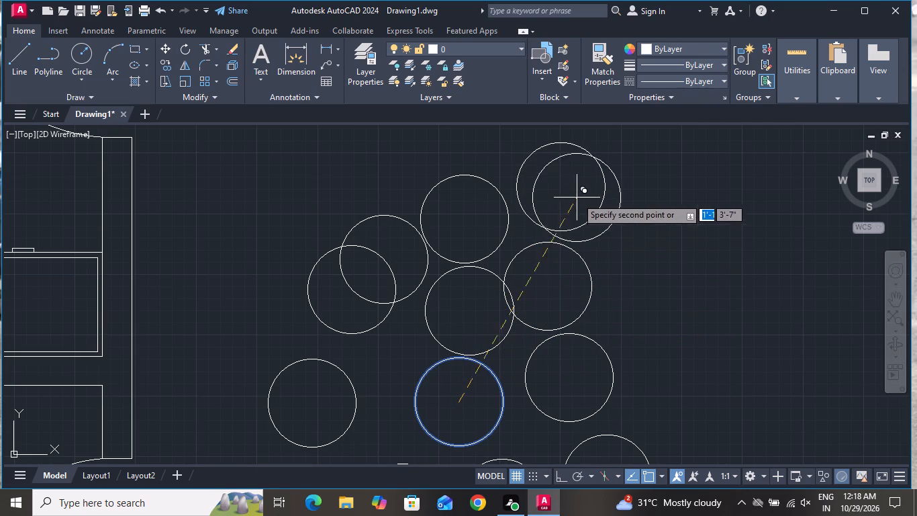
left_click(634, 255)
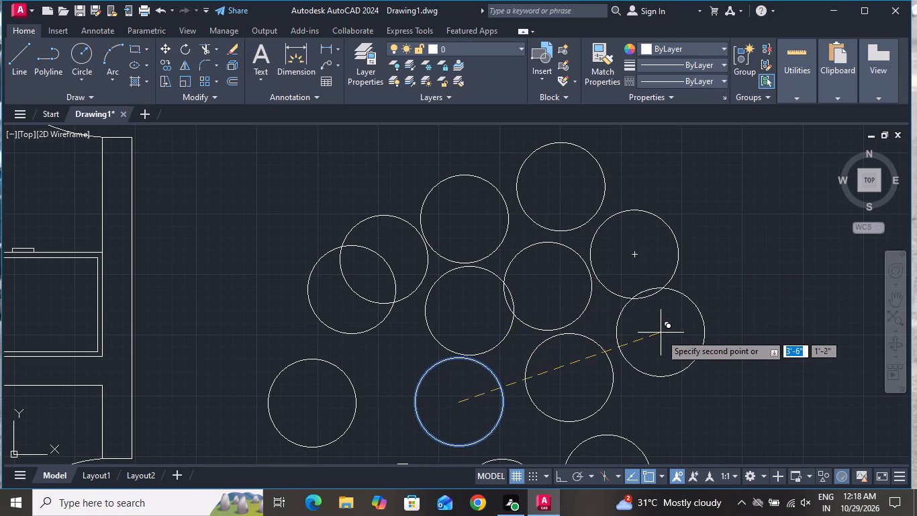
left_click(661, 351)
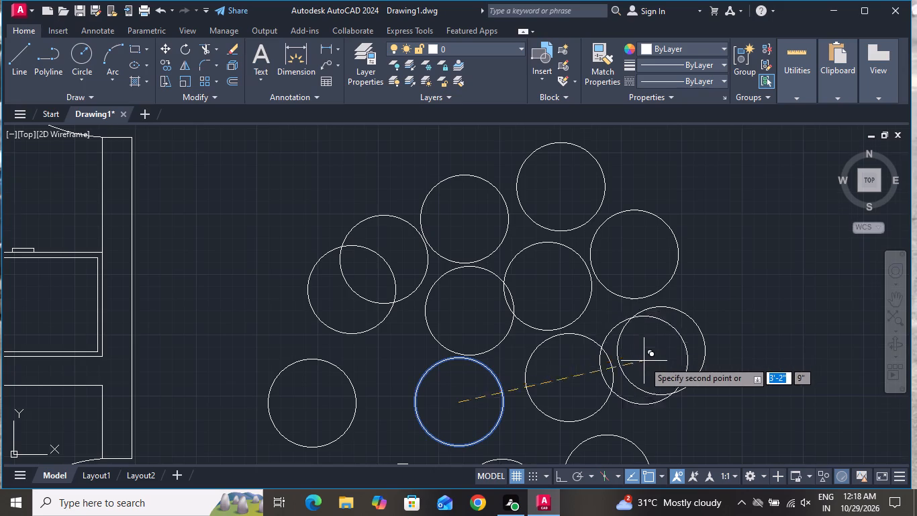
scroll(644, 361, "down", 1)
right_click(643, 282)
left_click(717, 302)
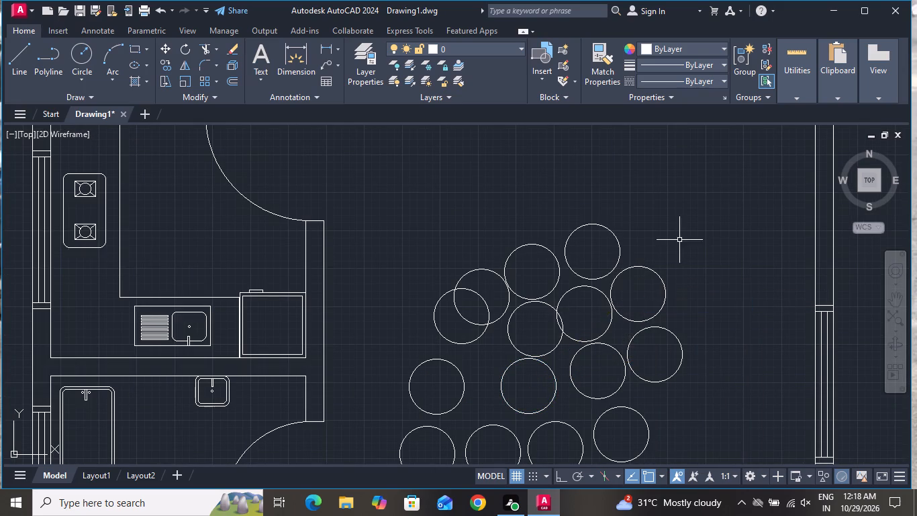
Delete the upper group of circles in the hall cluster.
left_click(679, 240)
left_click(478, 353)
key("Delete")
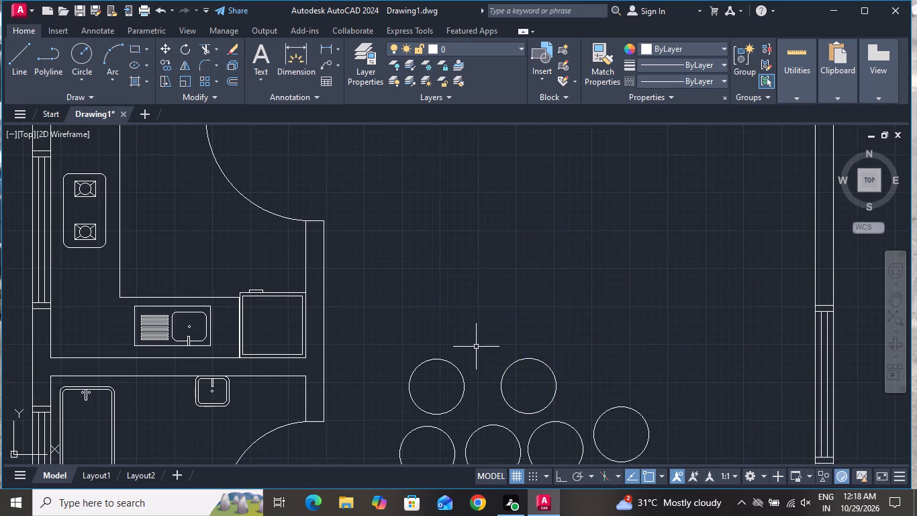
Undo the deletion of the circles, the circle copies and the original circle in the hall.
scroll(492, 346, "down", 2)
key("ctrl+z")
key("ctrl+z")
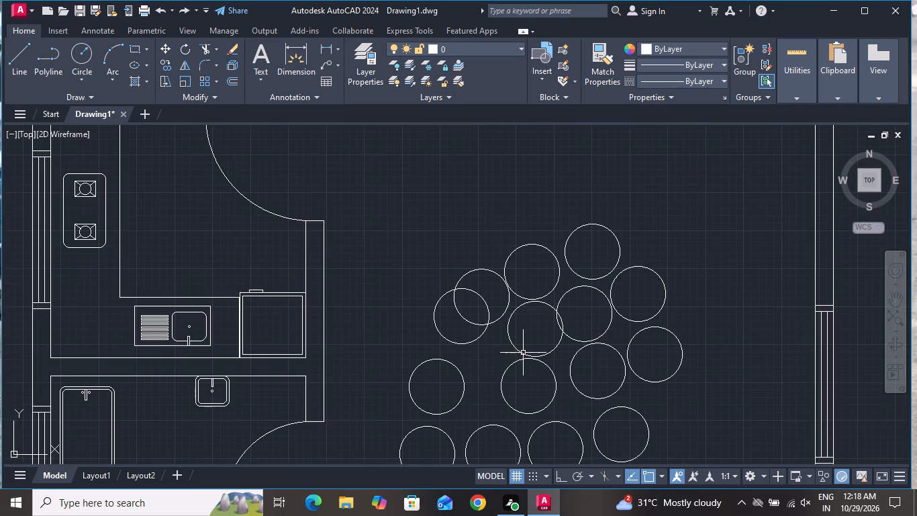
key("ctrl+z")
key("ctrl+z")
Change the Rectangle command's fillet setting and draw a sharp-cornered upright rectangle about 2'-5" by 6'-2" in the central hall.
scroll(523, 353, "down", 2)
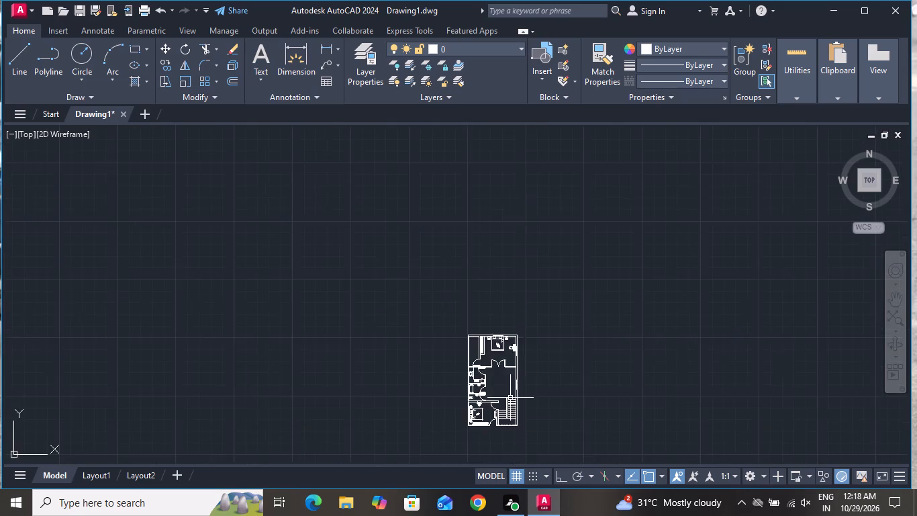
scroll(510, 398, "up", 3)
type("REC")
key("space")
type("F O")
key("space")
left_click(677, 344)
left_click(689, 282)
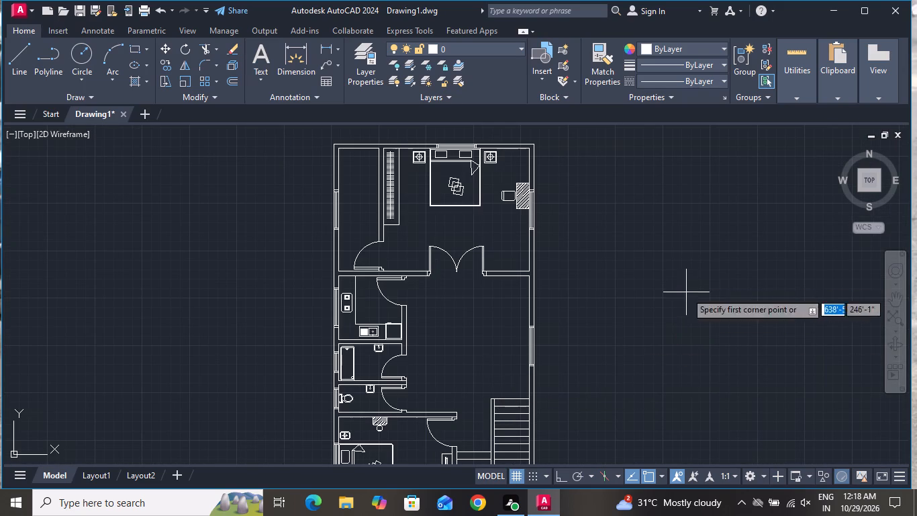
scroll(419, 341, "up", 1)
left_click(441, 296)
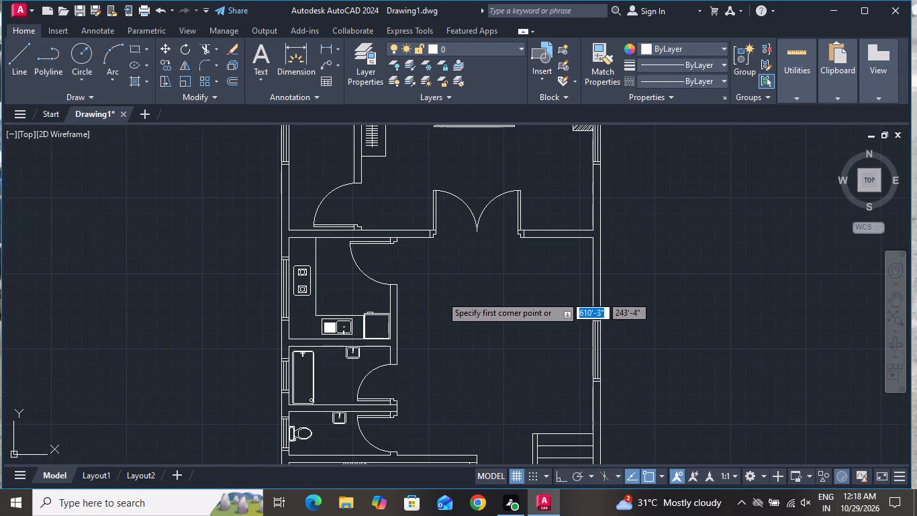
left_click(477, 385)
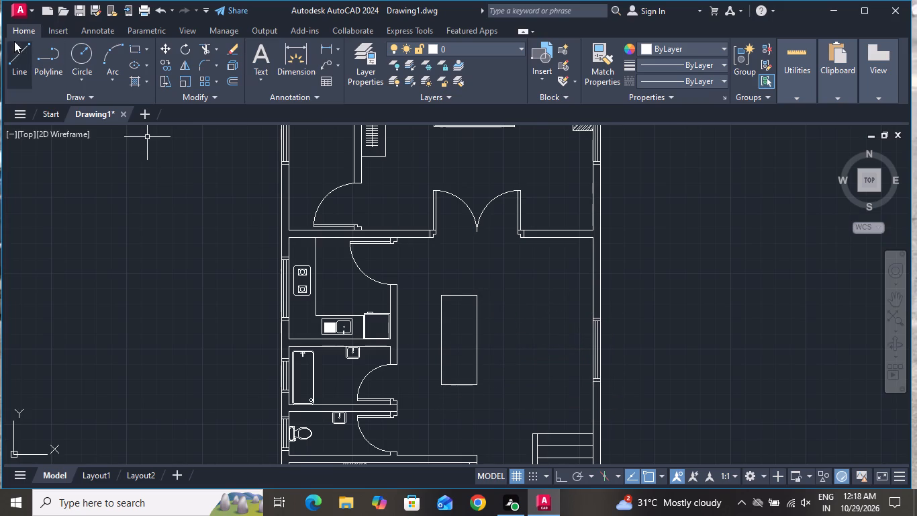
Draw a full-width horizontal line across the hall rectangle, about a third of the way down from its upper edge.
left_click(15, 56)
scroll(307, 210, "up", 1)
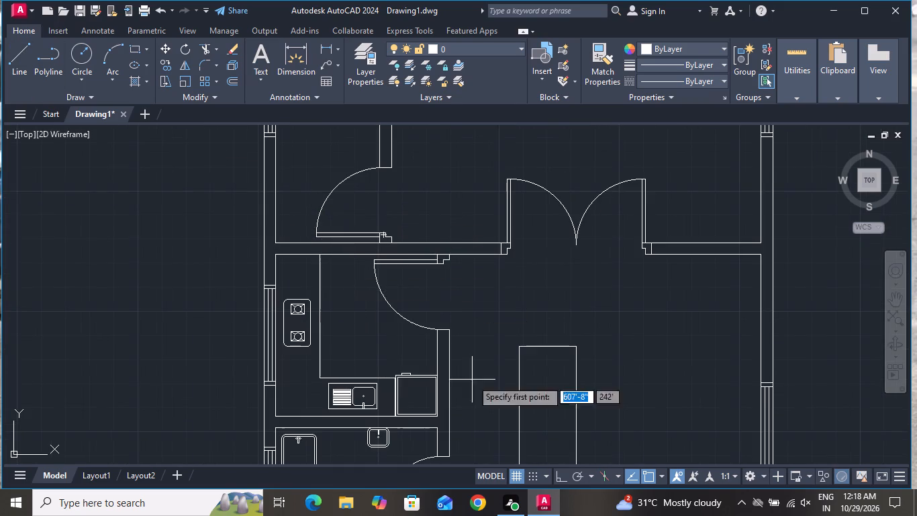
scroll(521, 345, "down", 1)
scroll(530, 383, "up", 1)
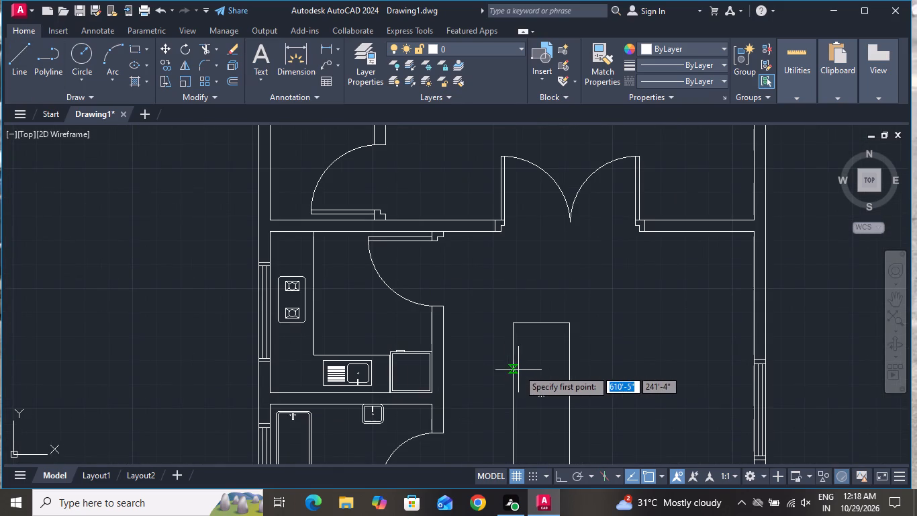
left_click(515, 373)
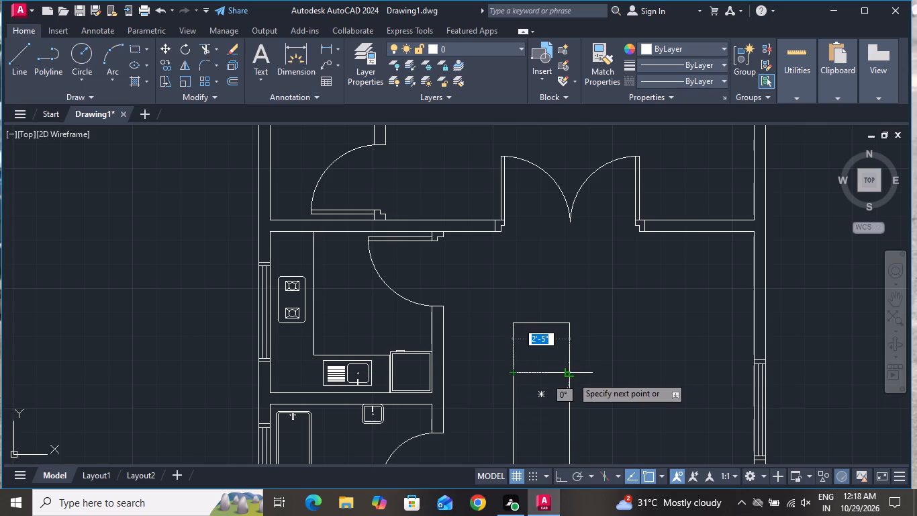
left_click(574, 376)
right_click(575, 378)
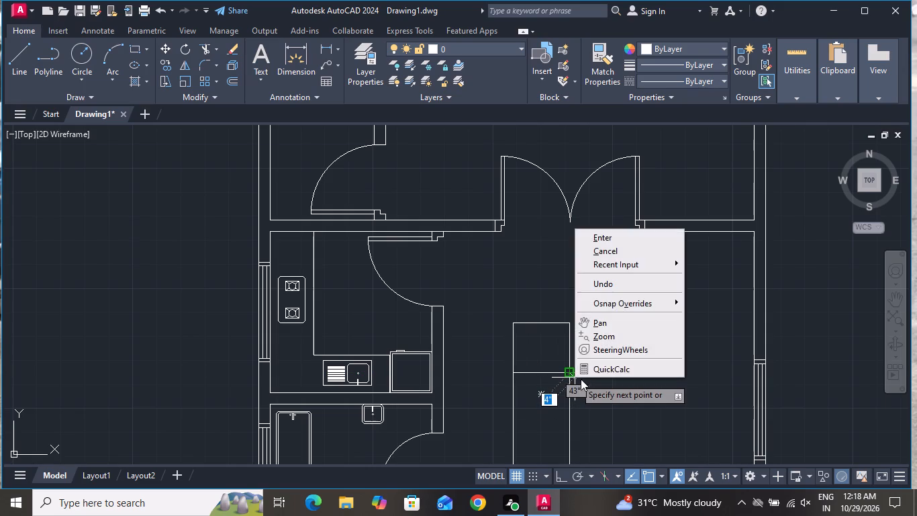
left_click(616, 248)
Draw a second full-width horizontal line across the hall rectangle, about two thirds of the way down, forming three near-equal sections.
left_click(10, 58)
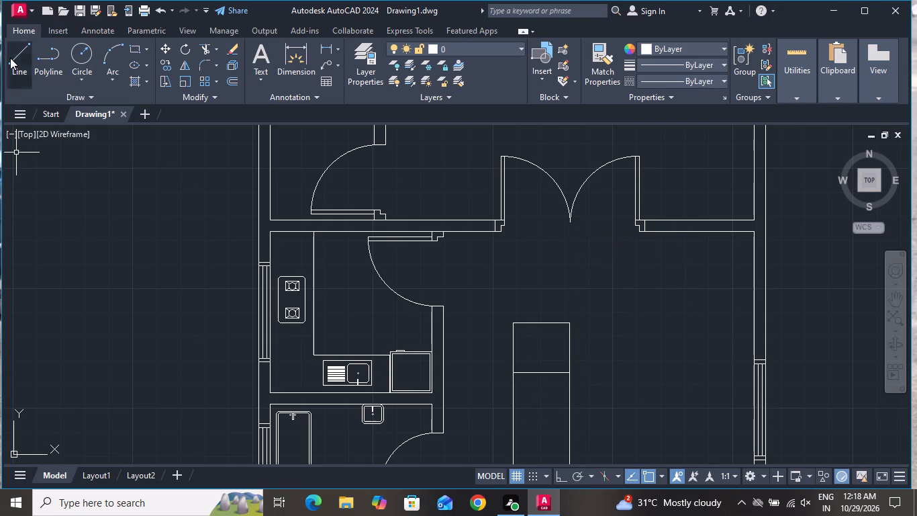
scroll(313, 112, "down", 1)
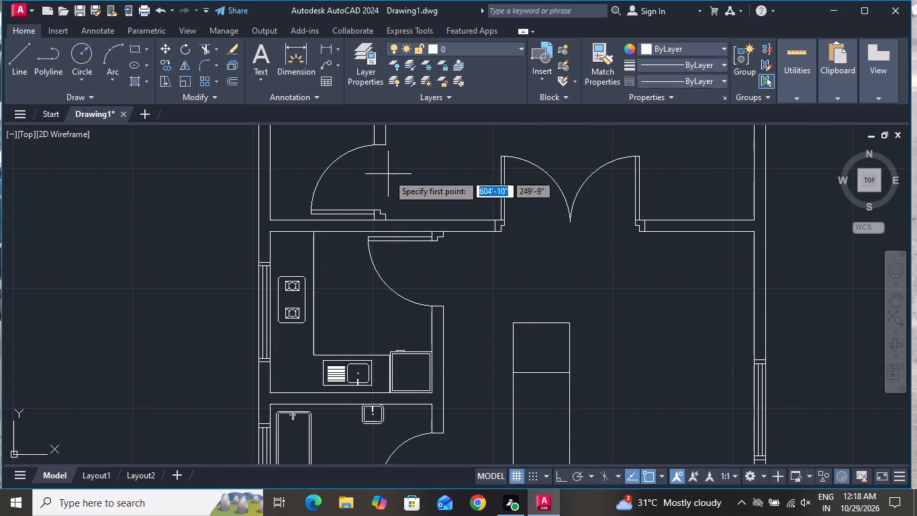
scroll(408, 200, "down", 1)
scroll(450, 332, "up", 2)
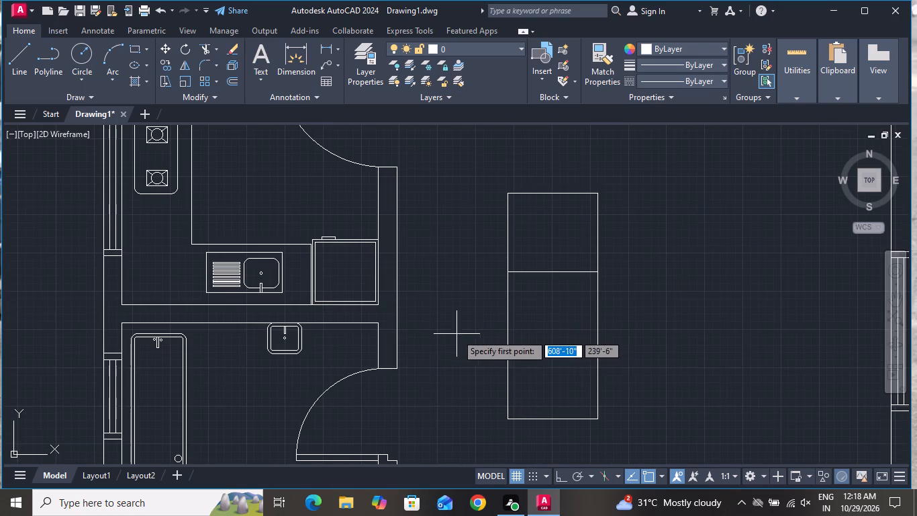
left_click(507, 349)
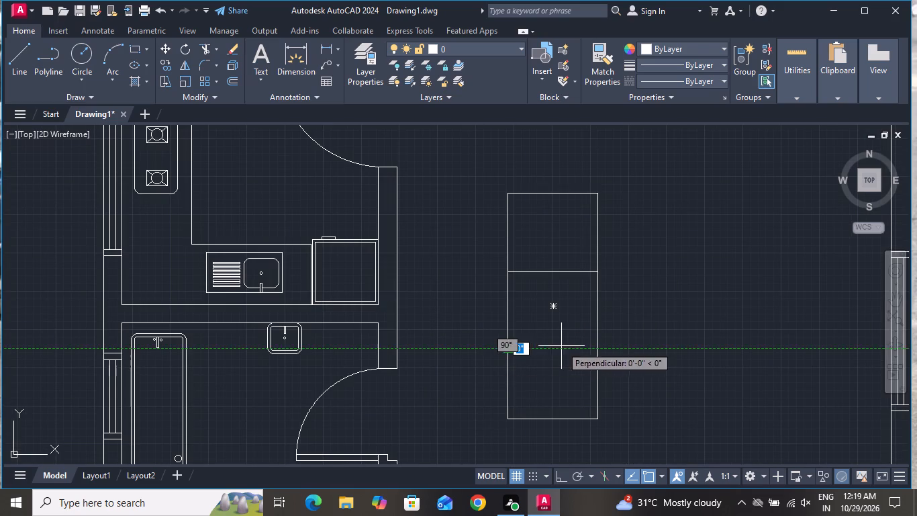
left_click(597, 351)
right_click(597, 351)
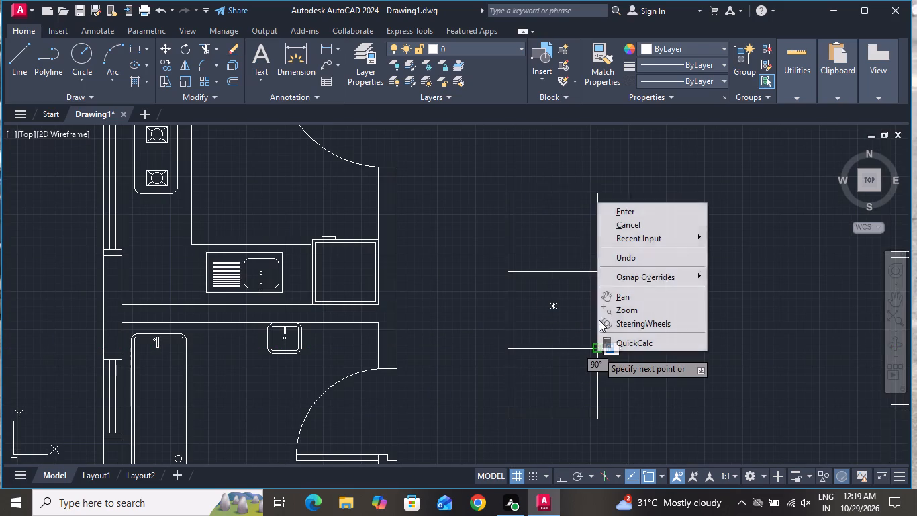
left_click(618, 227)
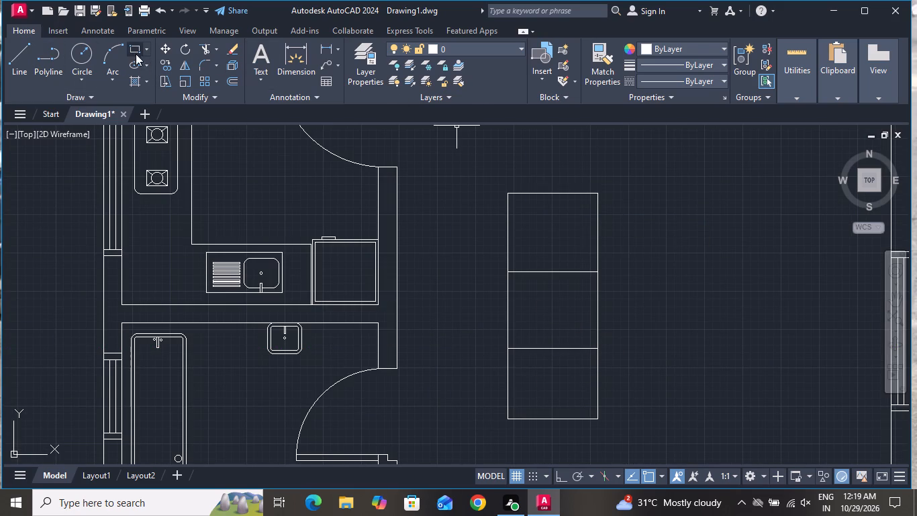
Draw a narrow rectangle about 8" wide along the full left side of the three-section rectangle.
left_click(136, 53)
left_click(509, 195)
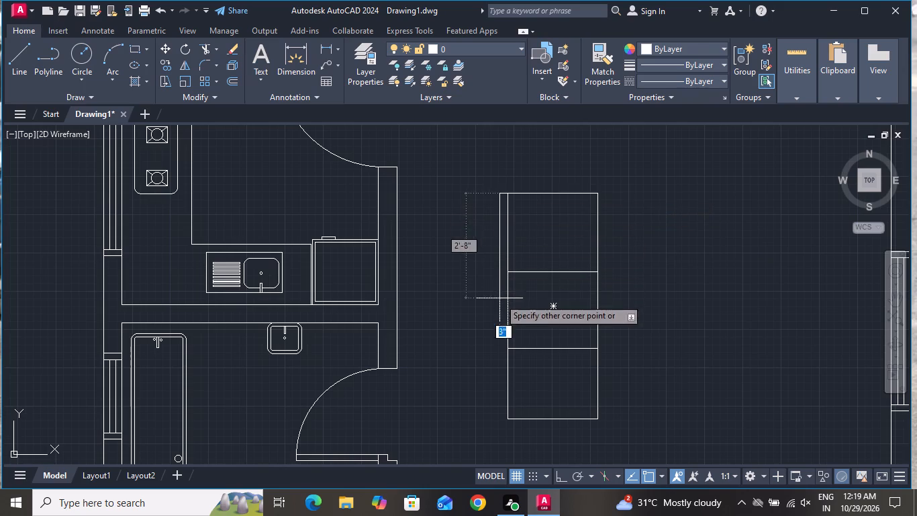
left_click(481, 417)
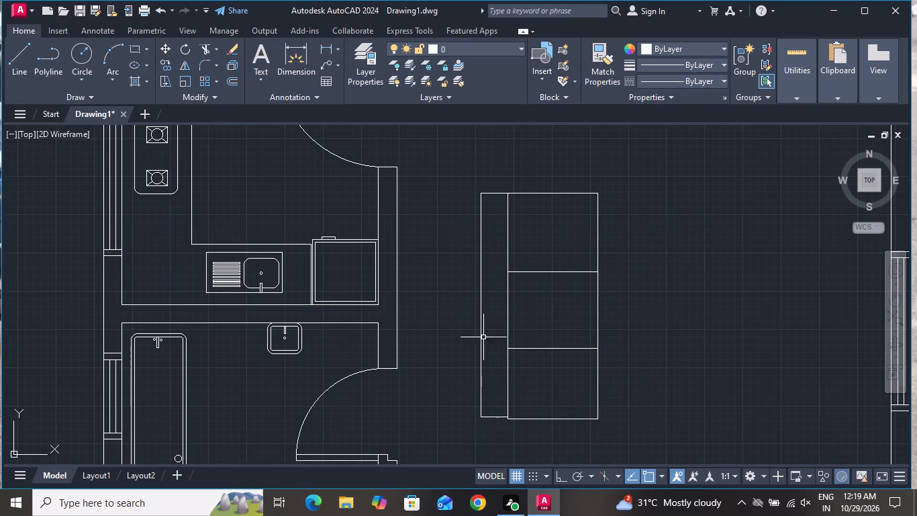
Draw a shallow armrest rectangle on the three-section sofa's upper end, starting from the upper-left corner of its backrest.
left_click(134, 51)
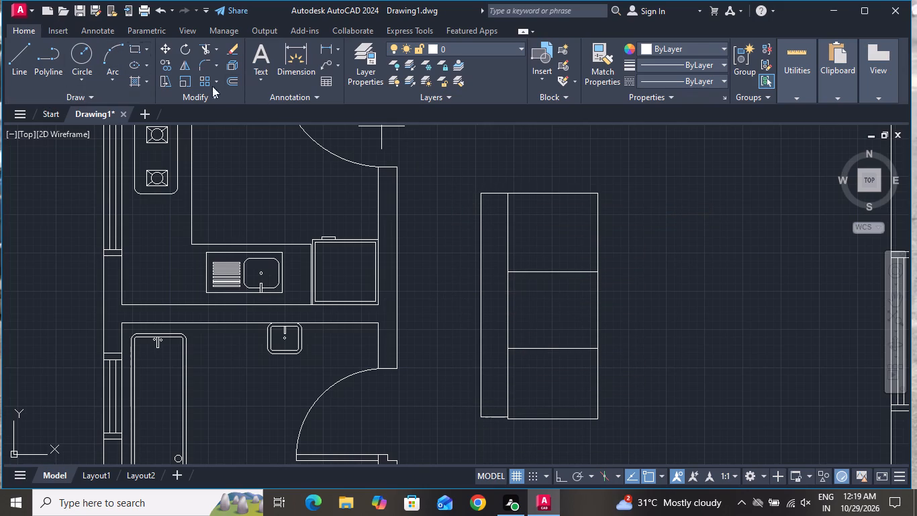
scroll(423, 121, "up", 1)
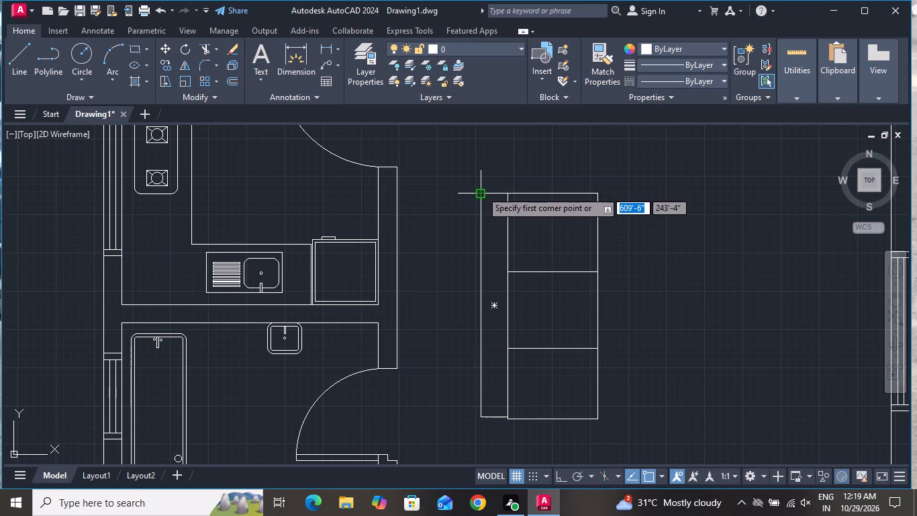
left_click(481, 190)
left_click(577, 169)
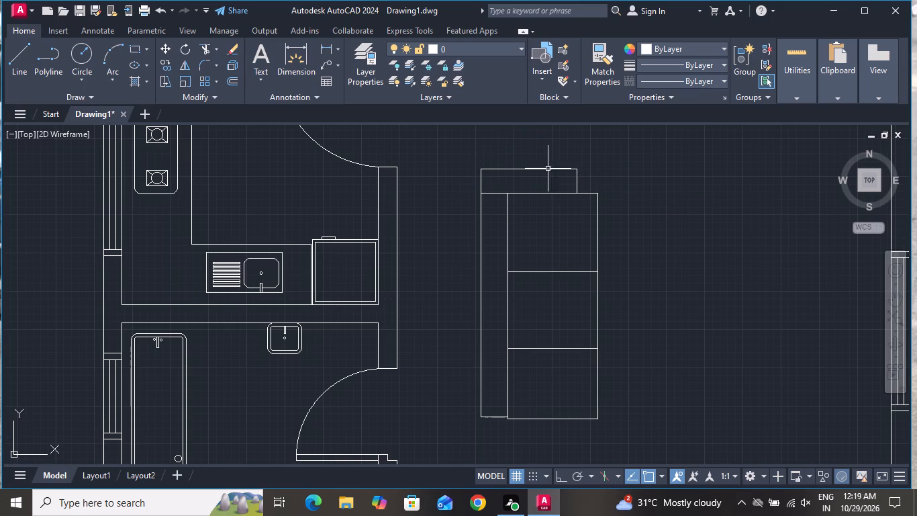
Copy the sofa's upper armrest about 6'-9" straight down, to the backrest's lower-left corner.
left_click(542, 167)
left_click(522, 181)
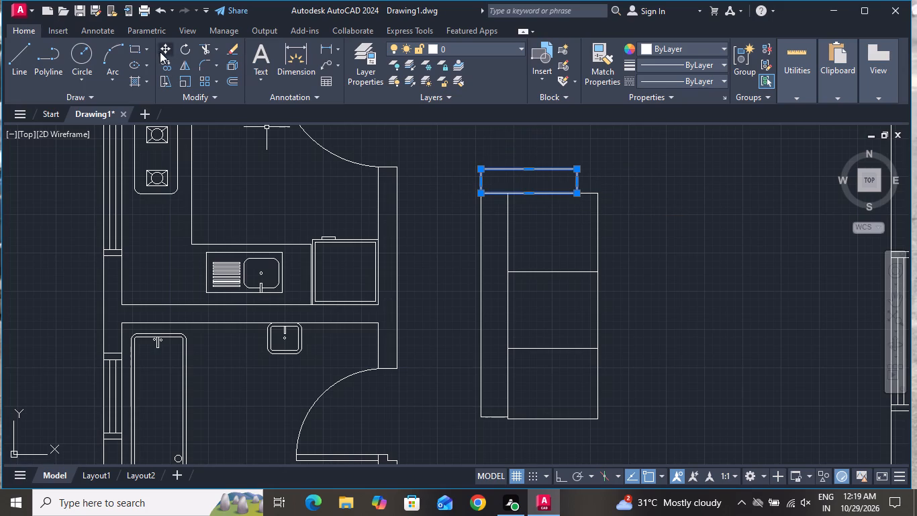
left_click(164, 67)
left_click(480, 169)
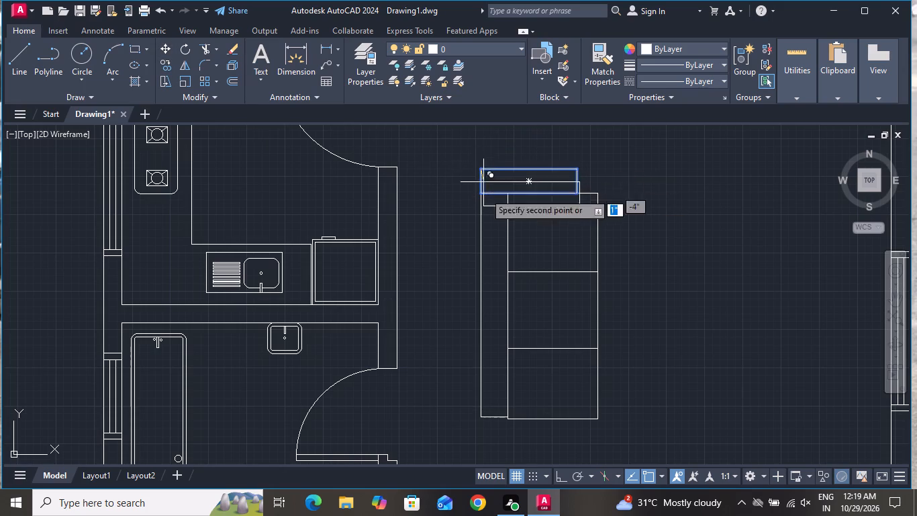
scroll(501, 261, "down", 2)
scroll(497, 316, "up", 3)
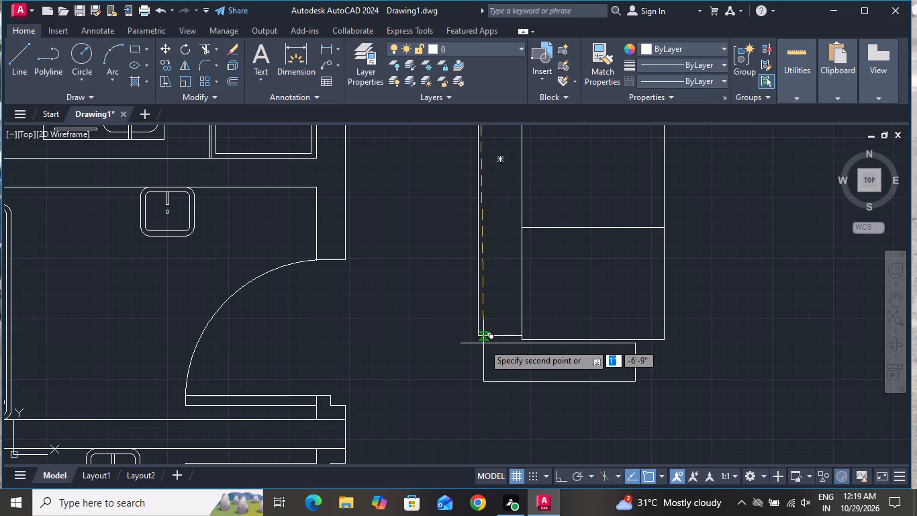
scroll(483, 343, "up", 2)
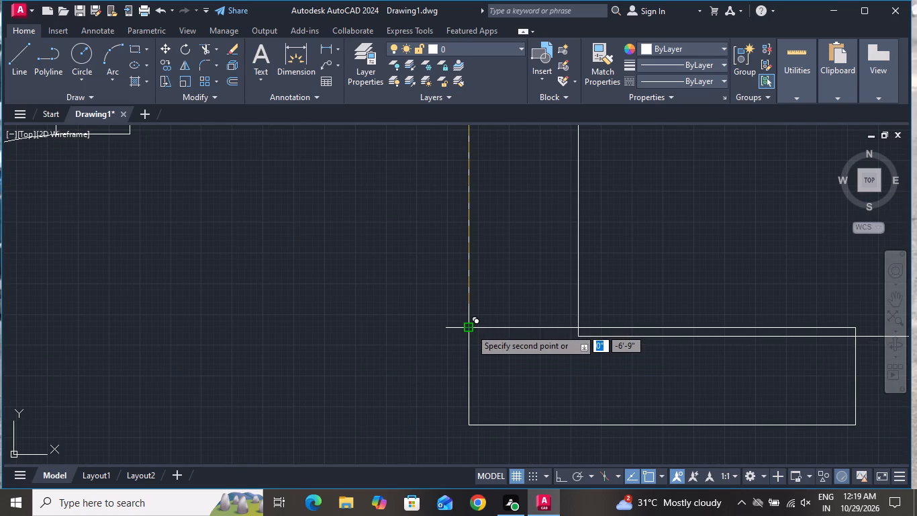
left_click(471, 328)
right_click(471, 331)
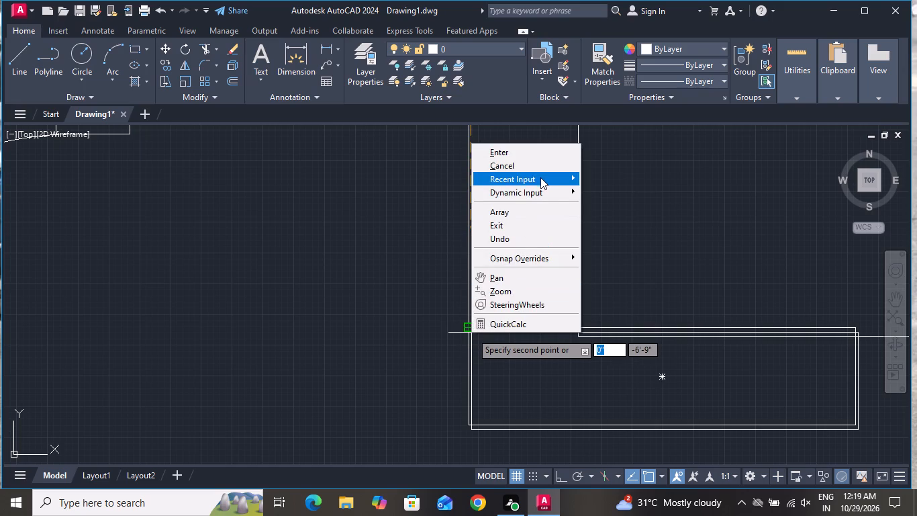
left_click(535, 163)
Trim the seat outline segments that overlap the sofa's lower armrest.
scroll(532, 211, "down", 1)
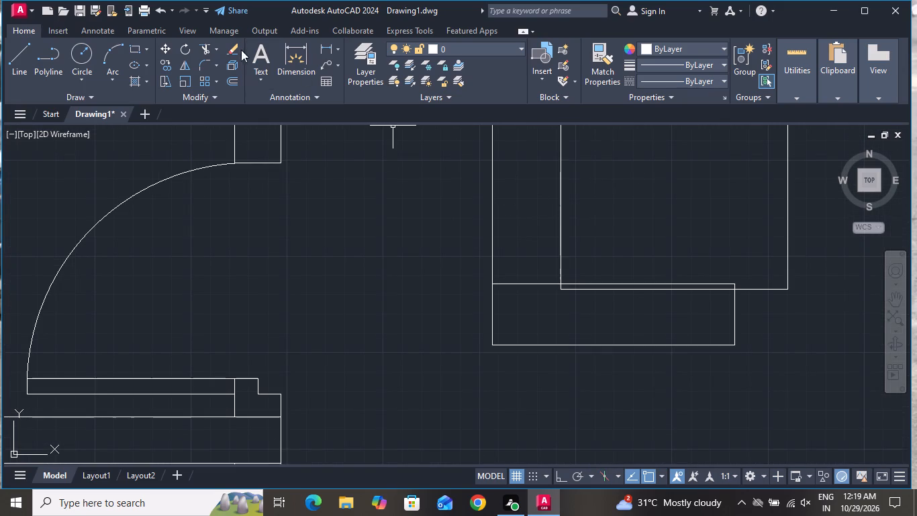
left_click(205, 48)
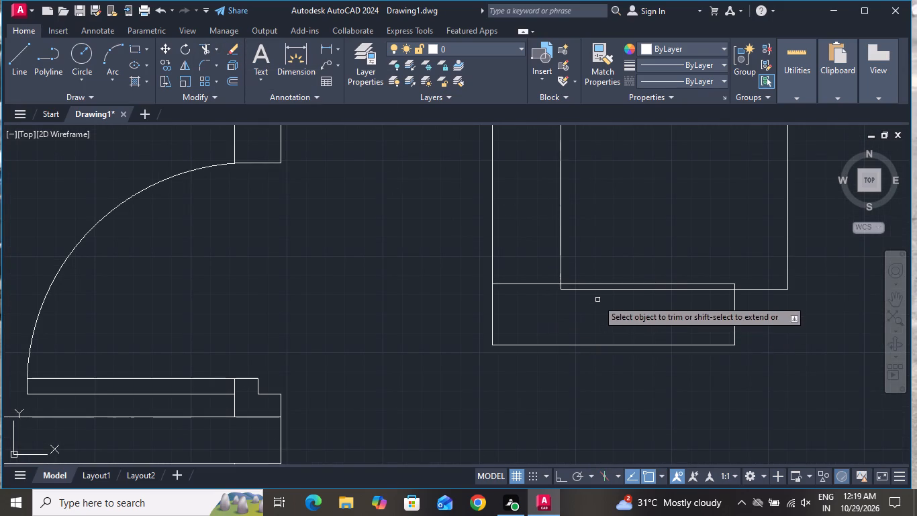
left_click(604, 289)
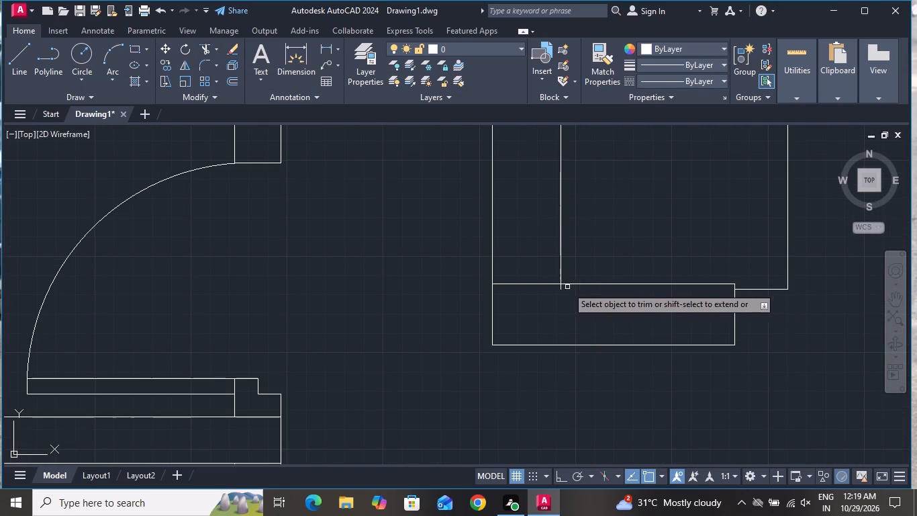
left_click(559, 289)
scroll(718, 316, "down", 1)
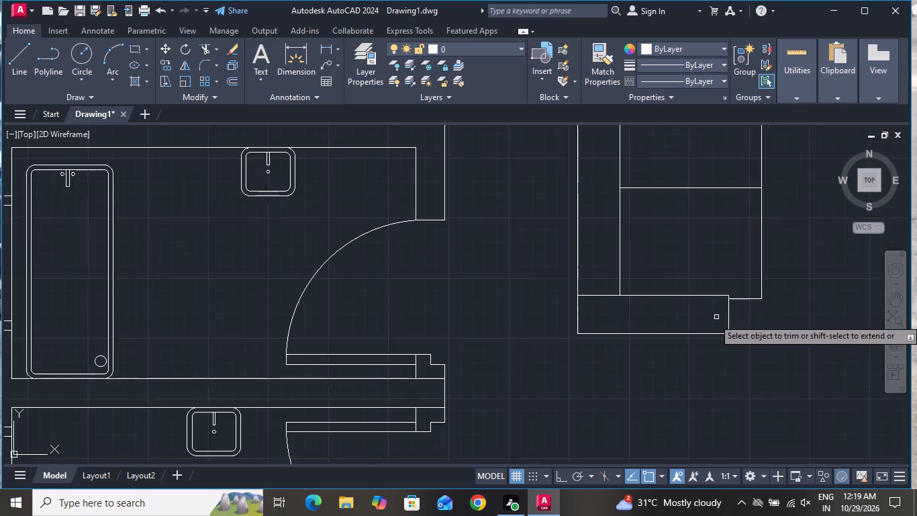
scroll(716, 318, "down", 3)
right_click(750, 275)
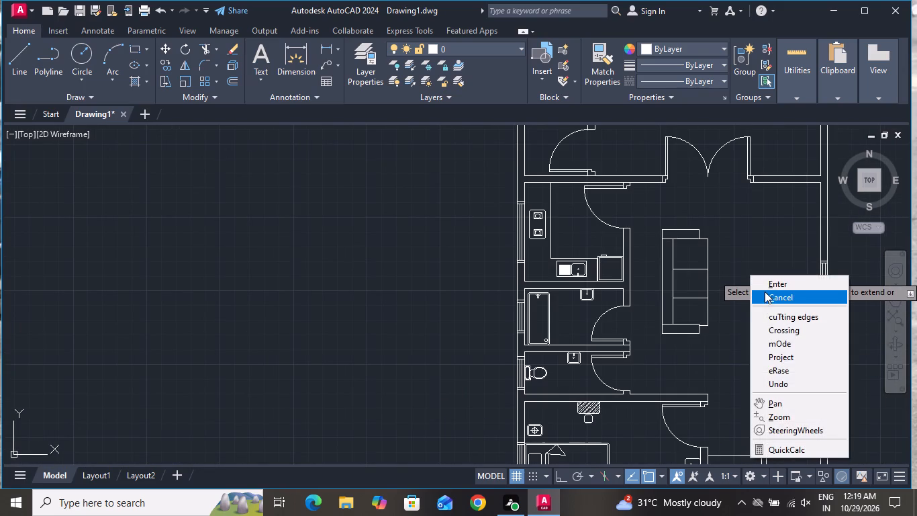
left_click(765, 294)
Draw a horizontal rectangle about 2'-9" wide in the central hall, just right of the three-section sofa's upper end.
scroll(692, 282, "down", 1)
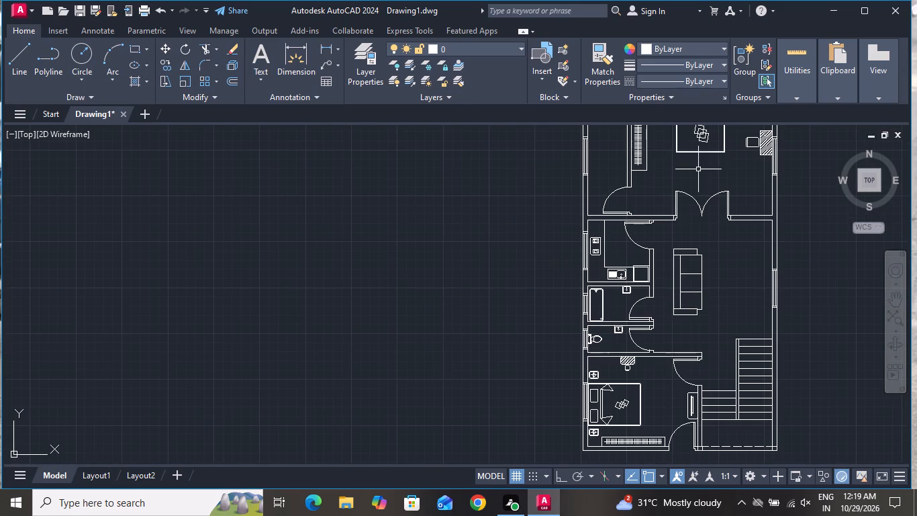
left_click(138, 49)
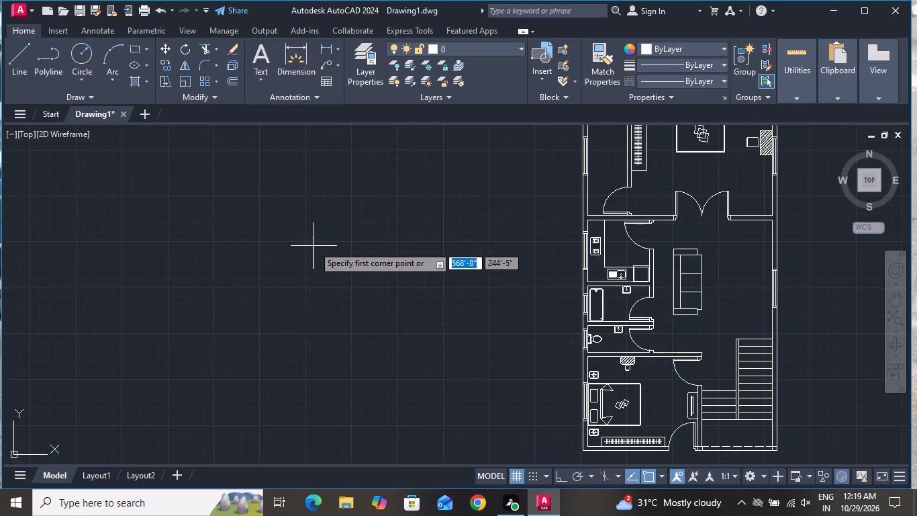
scroll(303, 252, "down", 1)
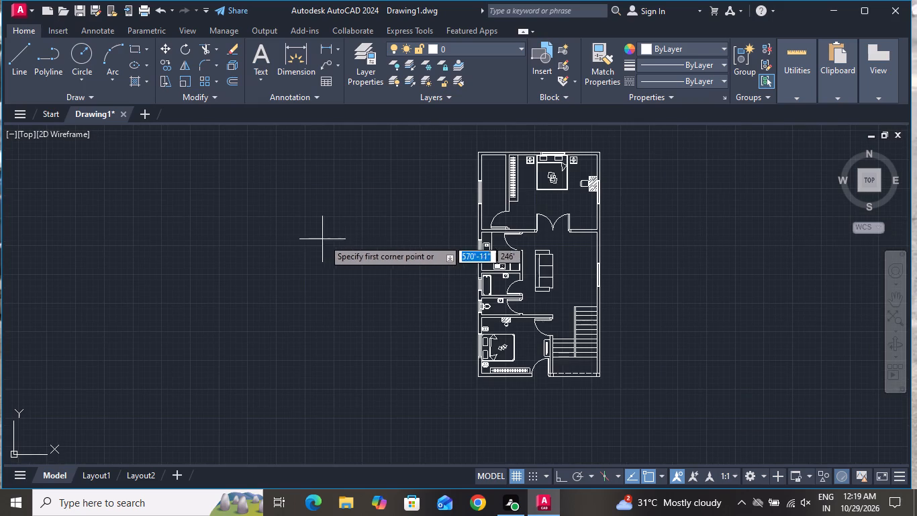
scroll(567, 262, "up", 3)
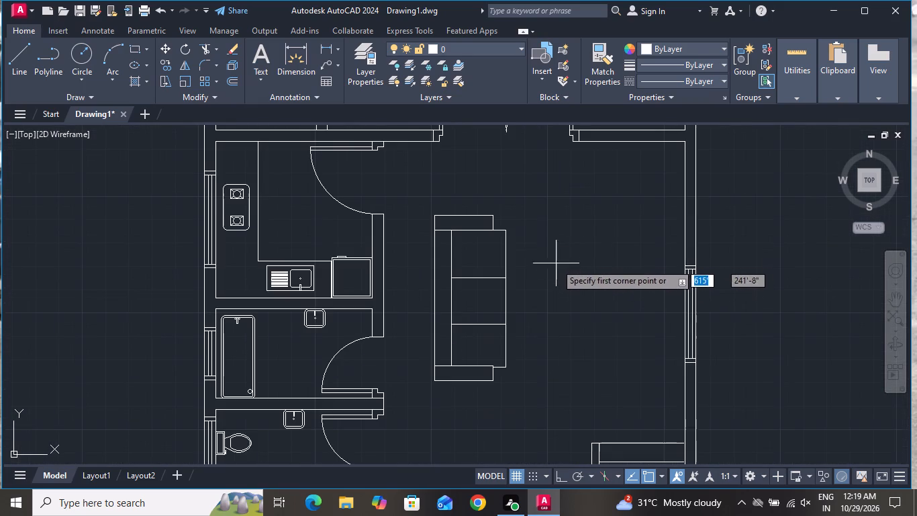
left_click(538, 210)
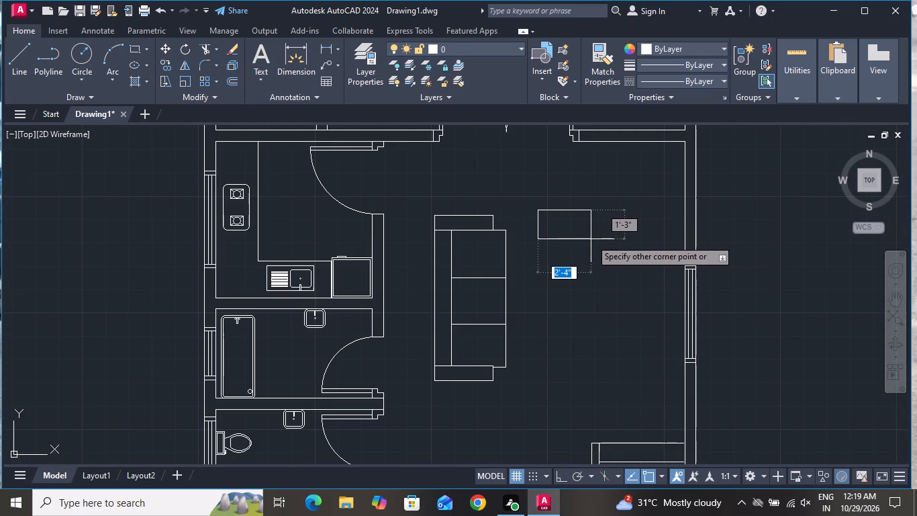
left_click(599, 243)
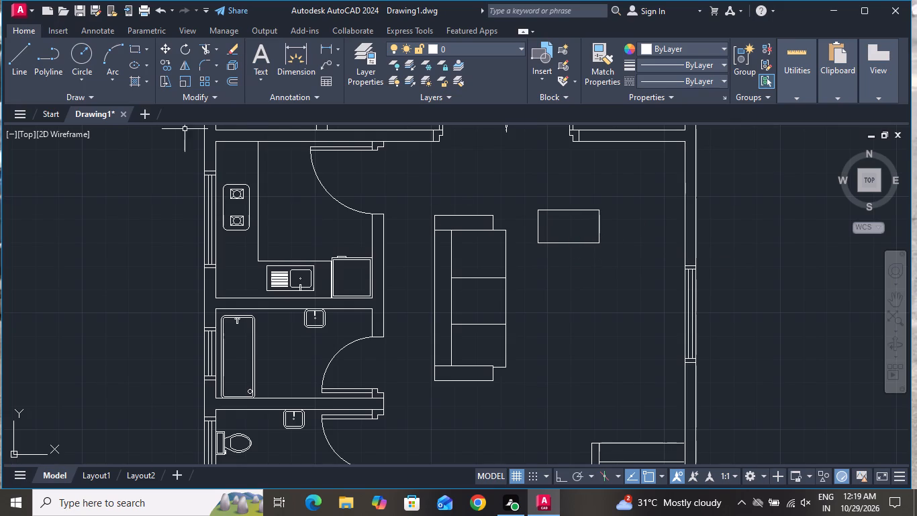
Draw a vertical line between the midpoints of the new rectangle's long edges, splitting it into two equal seats.
left_click(13, 67)
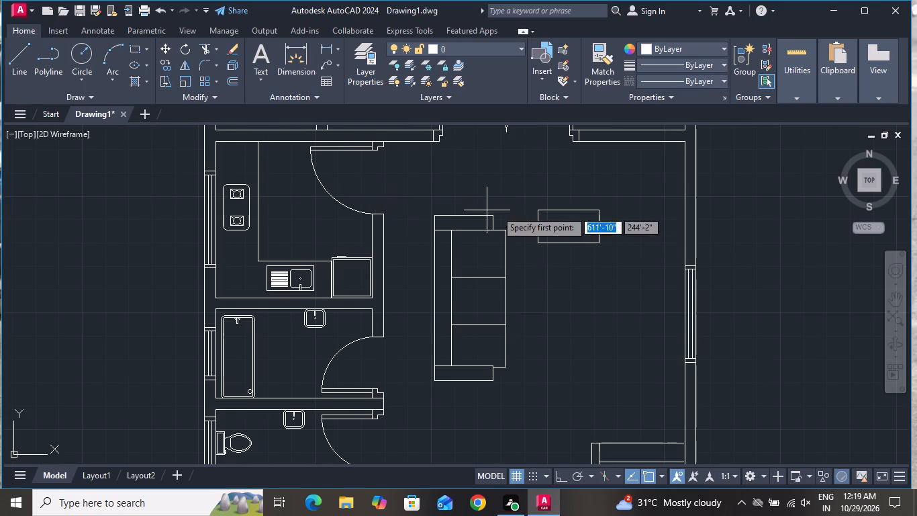
scroll(544, 214, "up", 2)
left_click(595, 206)
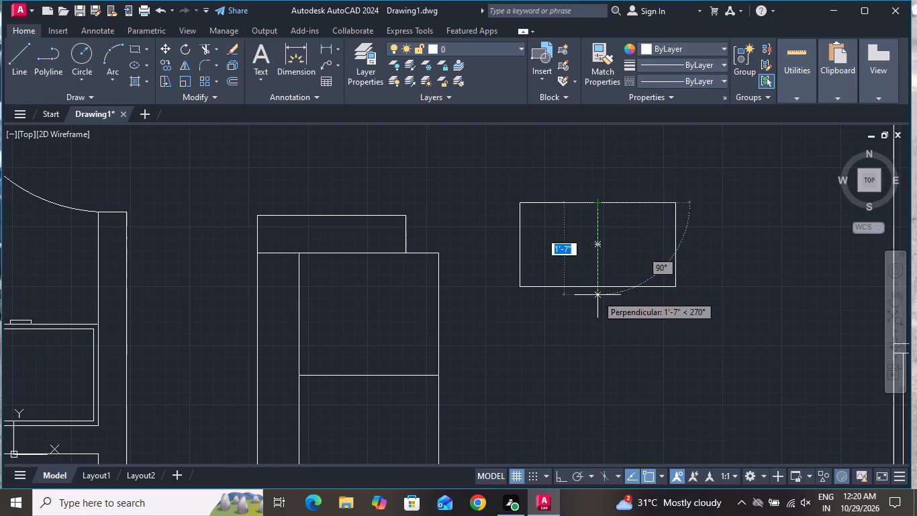
left_click(599, 284)
right_click(599, 284)
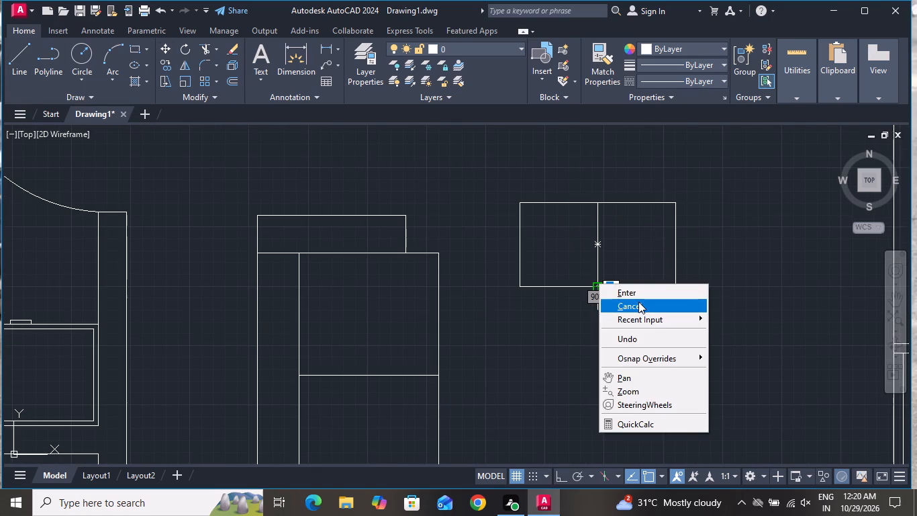
left_click(638, 302)
Draw a backrest rectangle about 2'-9" by 4" along the upper edge of the two-seat rectangle.
left_click(140, 50)
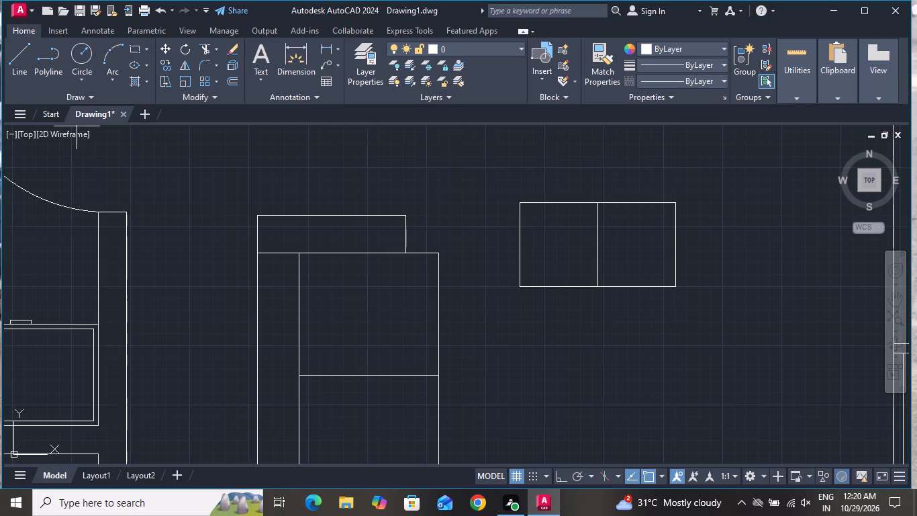
left_click(517, 200)
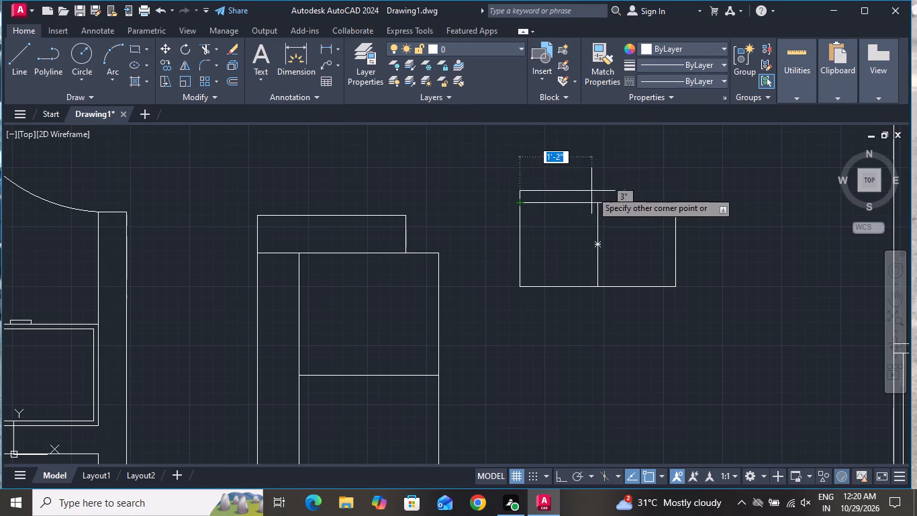
left_click(677, 181)
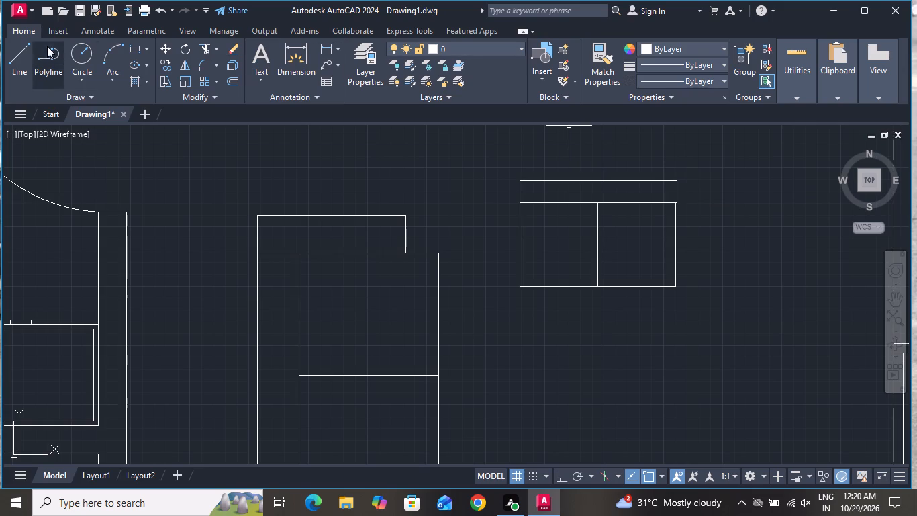
Draw a narrow armrest rectangle about 4" wide on the two-seat sofa's left side, from the backrest's upper-left corner and shorter than the seats.
left_click(138, 54)
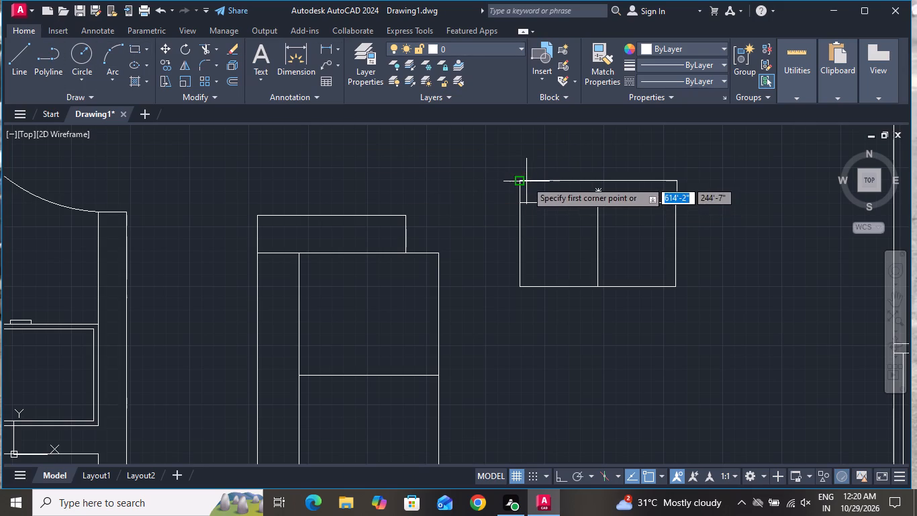
left_click(516, 179)
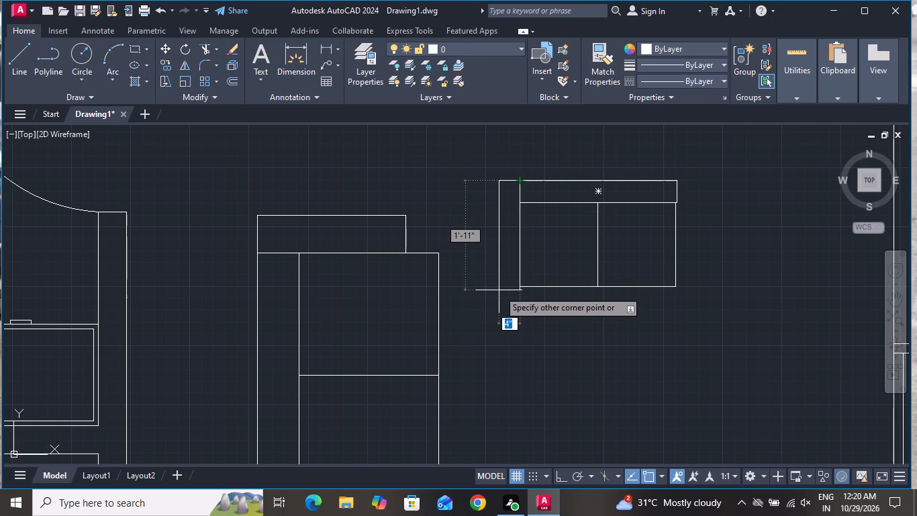
scroll(498, 290, "up", 1)
left_click(500, 234)
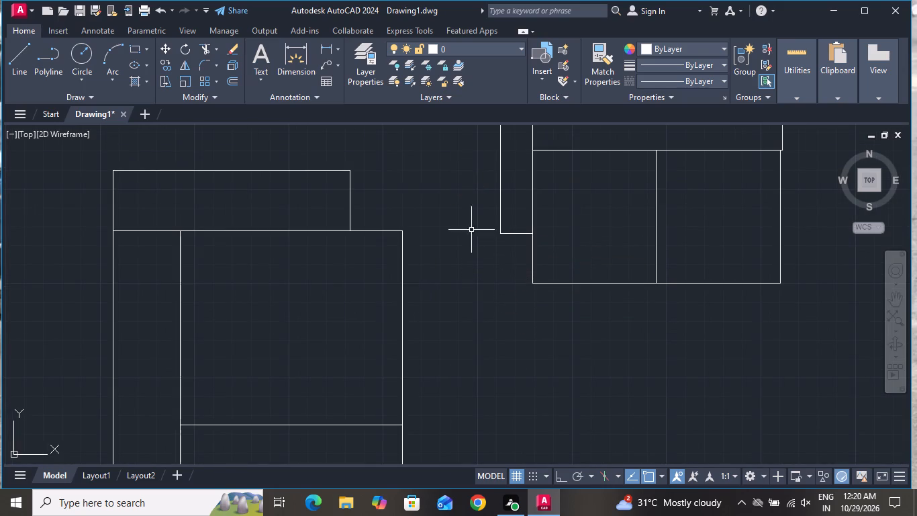
Copy the left armrest of the two-seat sofa about 3'-1" across to the backrest's upper-right corner.
scroll(610, 253, "down", 3)
left_click(585, 244)
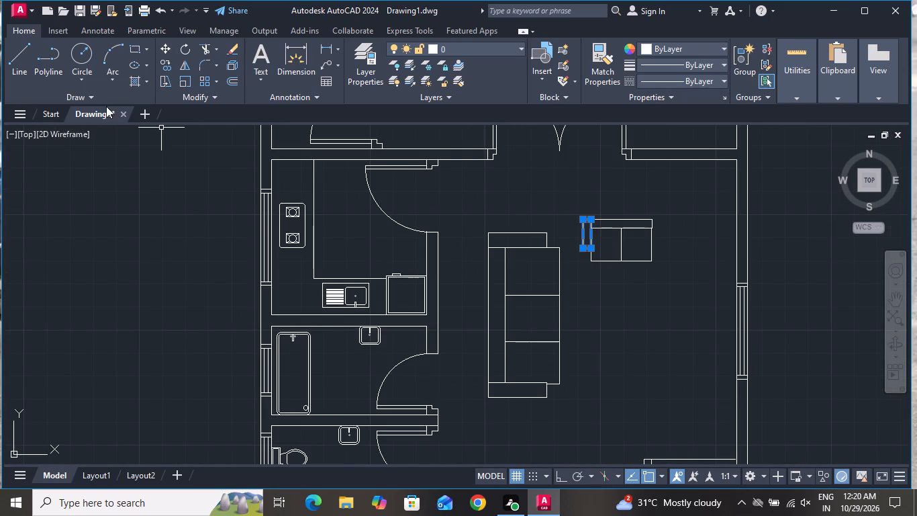
left_click(171, 62)
scroll(537, 199, "up", 2)
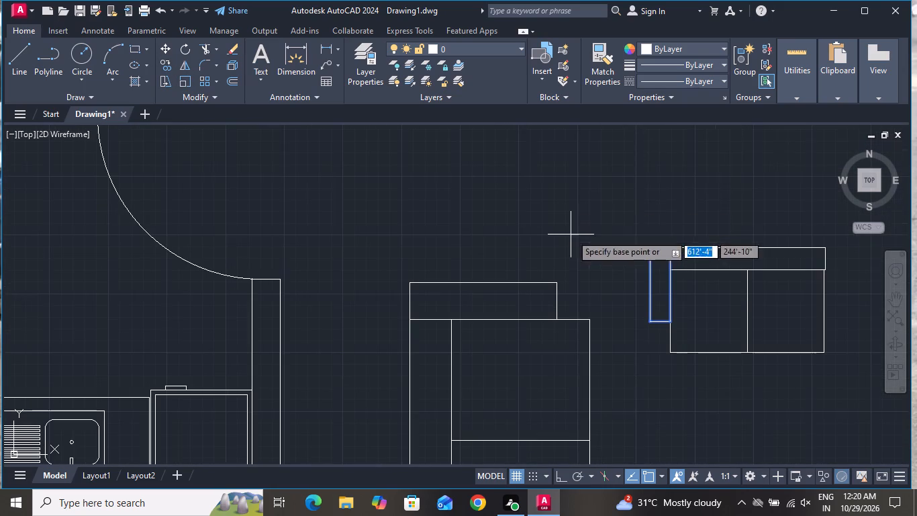
left_click(651, 249)
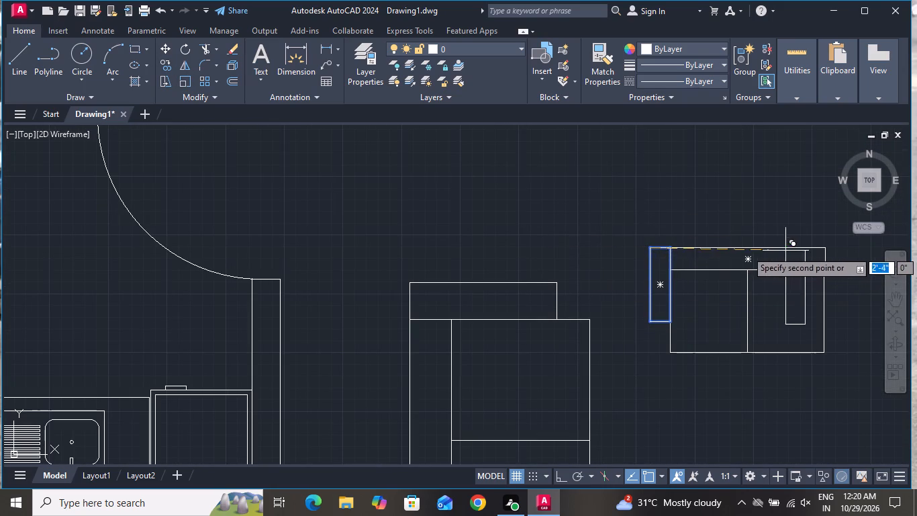
scroll(847, 247, "up", 3)
left_click(748, 248)
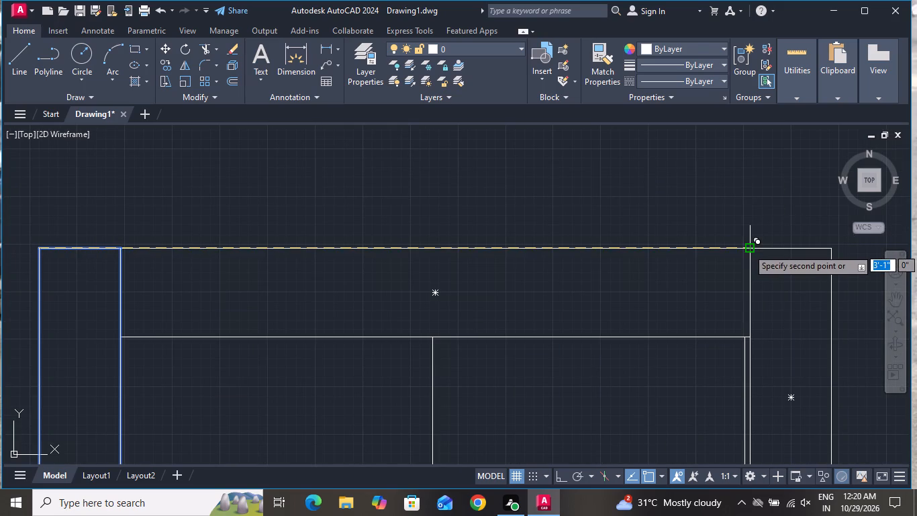
right_click(691, 239)
left_click(726, 262)
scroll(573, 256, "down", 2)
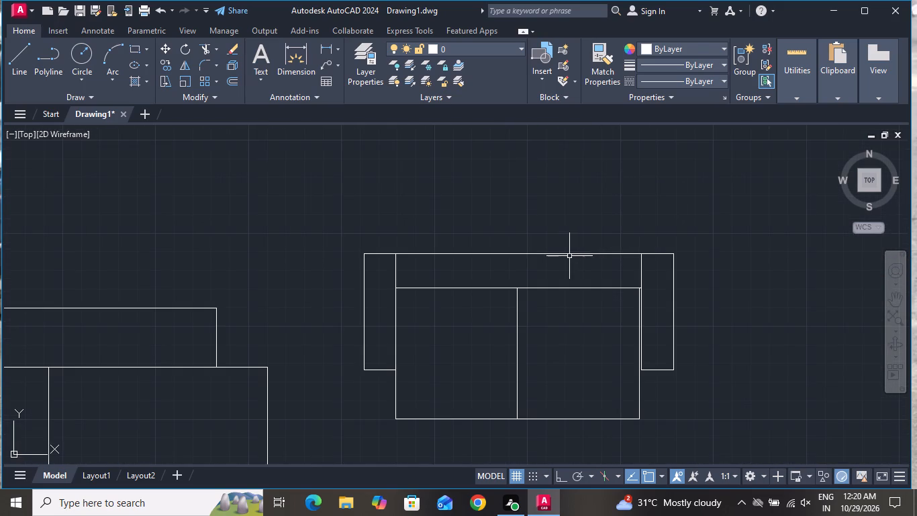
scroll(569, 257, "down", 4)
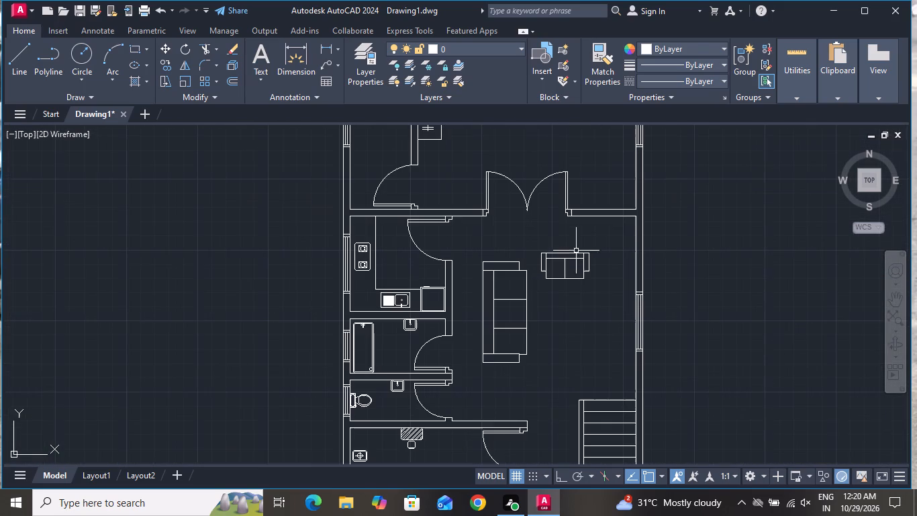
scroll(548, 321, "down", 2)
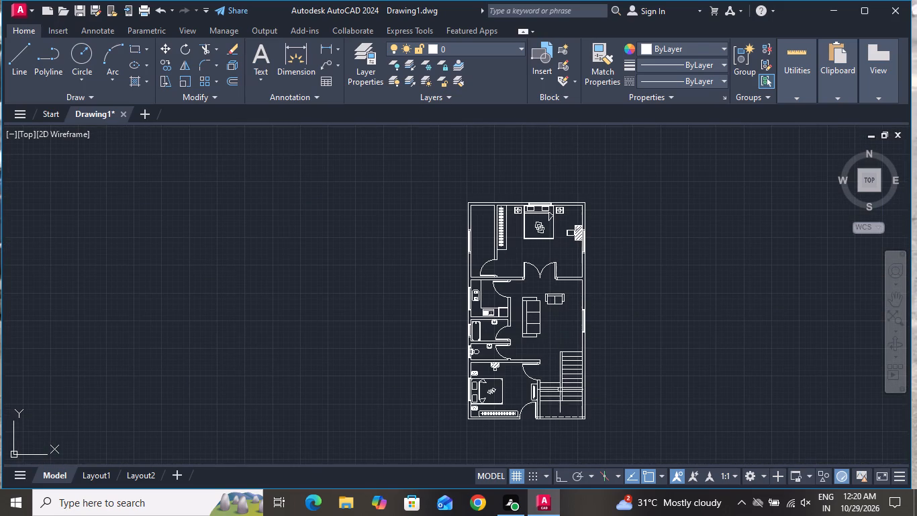
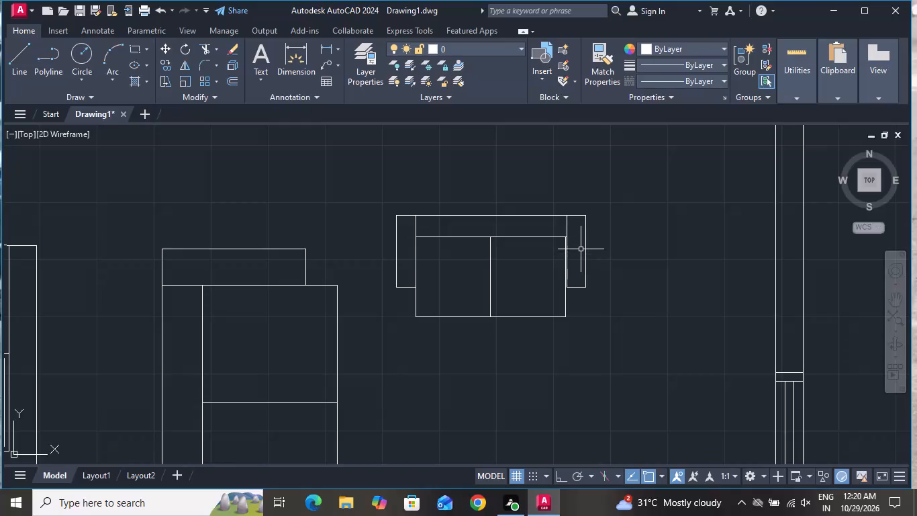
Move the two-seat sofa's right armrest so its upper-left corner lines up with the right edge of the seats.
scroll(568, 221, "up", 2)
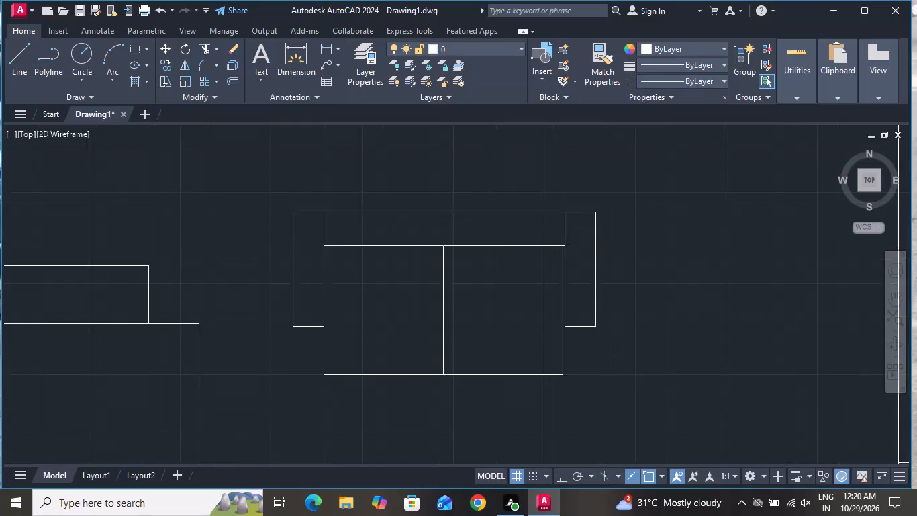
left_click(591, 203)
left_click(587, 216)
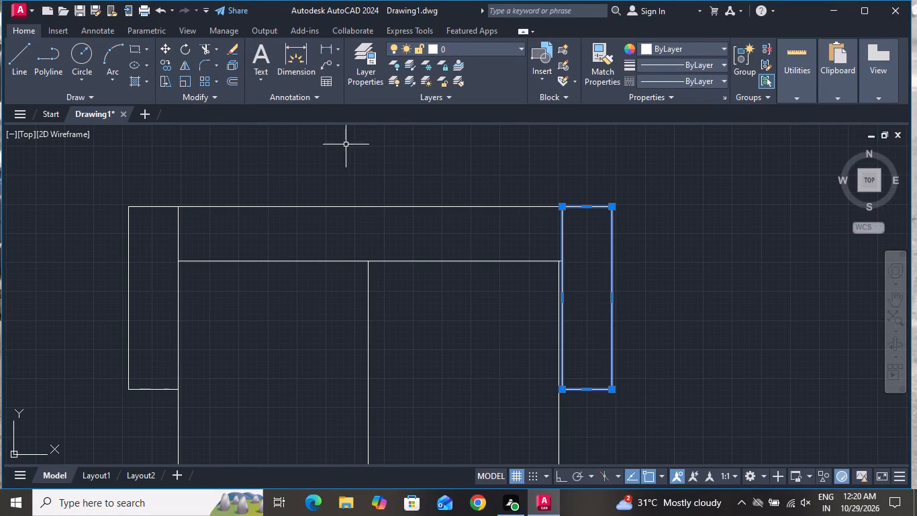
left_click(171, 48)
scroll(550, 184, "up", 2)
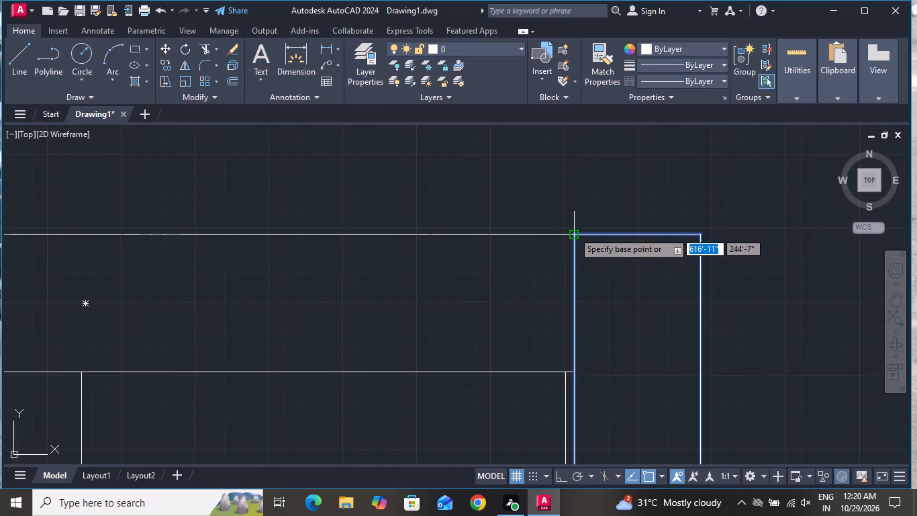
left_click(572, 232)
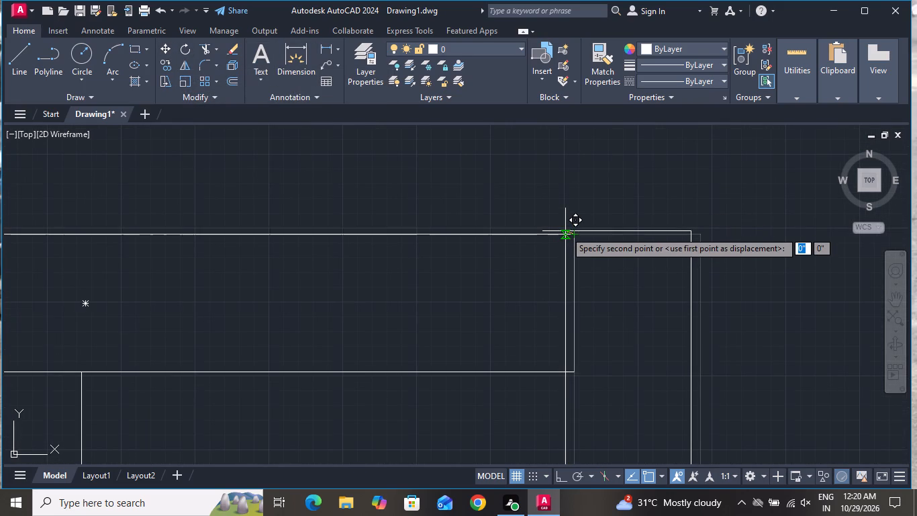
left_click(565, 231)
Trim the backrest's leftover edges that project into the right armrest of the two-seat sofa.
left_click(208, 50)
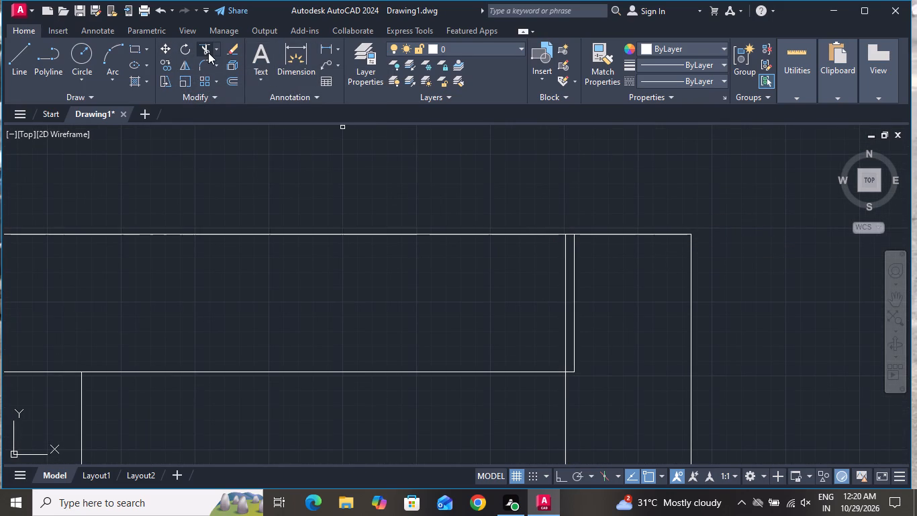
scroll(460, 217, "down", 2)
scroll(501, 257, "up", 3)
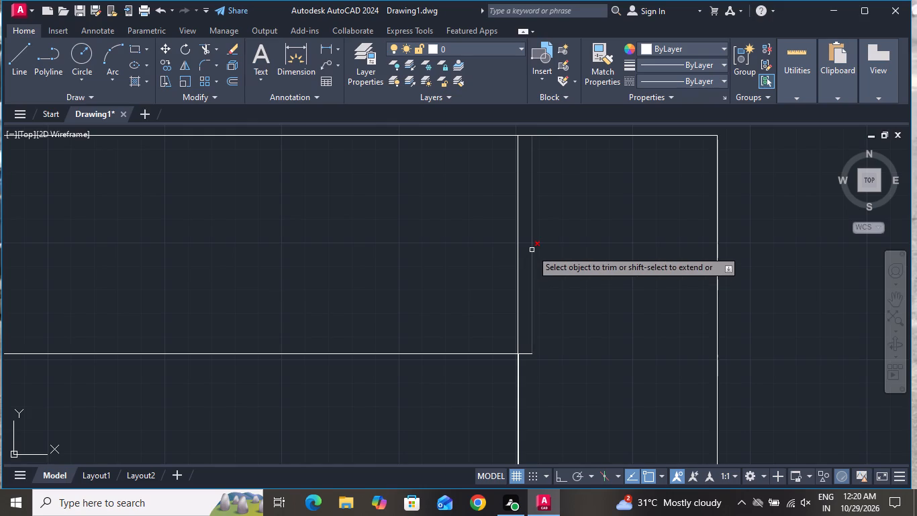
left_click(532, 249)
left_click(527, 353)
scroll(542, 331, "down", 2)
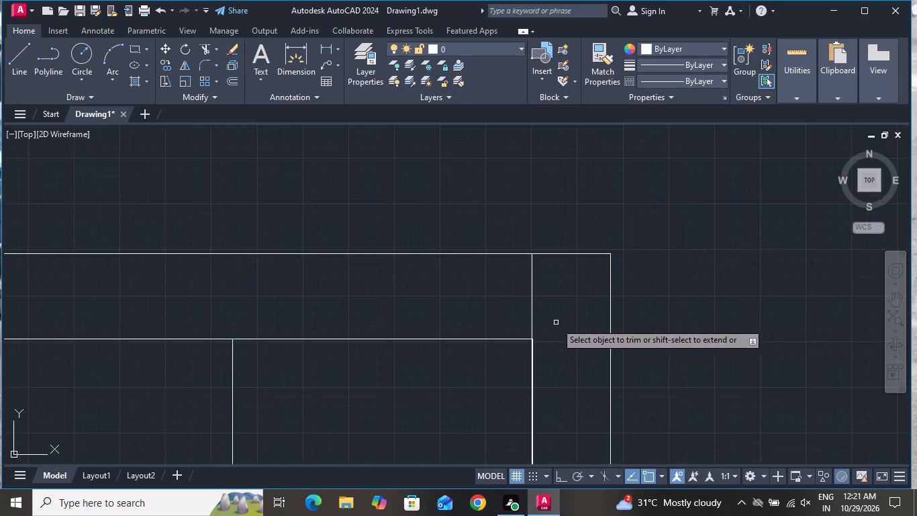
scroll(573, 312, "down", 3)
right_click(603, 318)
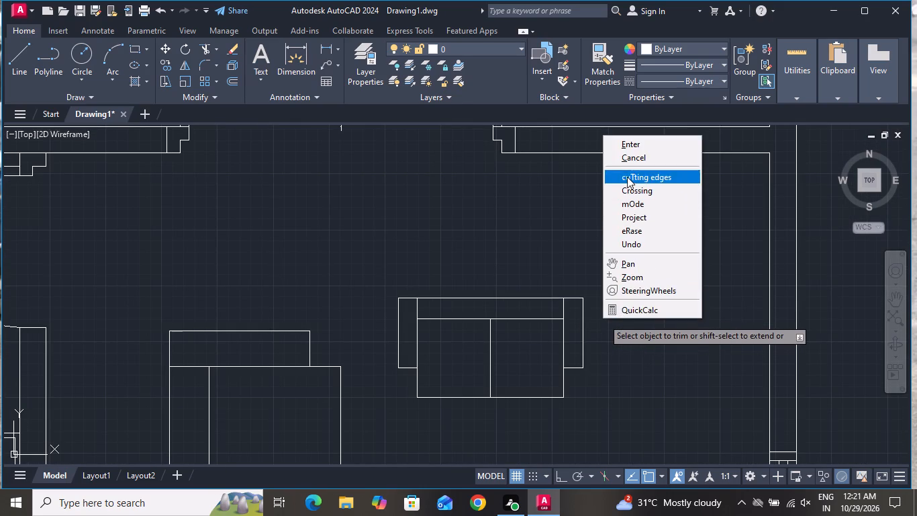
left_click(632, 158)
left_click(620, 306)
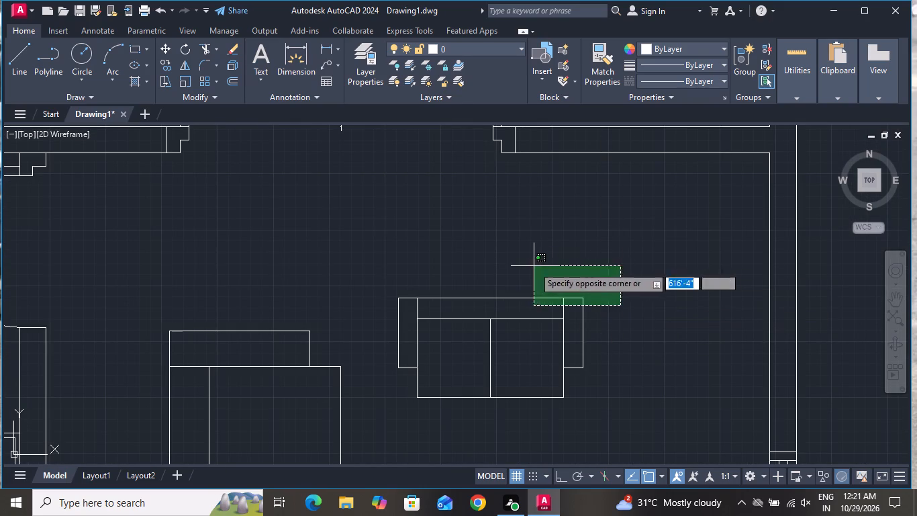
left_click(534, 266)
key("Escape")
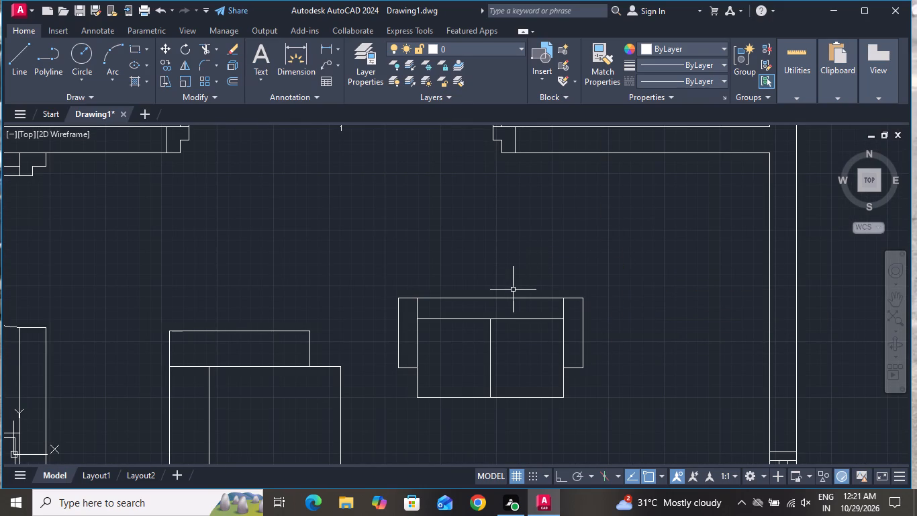
Undo the backrest trims, the right armrest's move and its copy on the two-seat sofa.
key("ctrl+z")
key("ctrl+z")
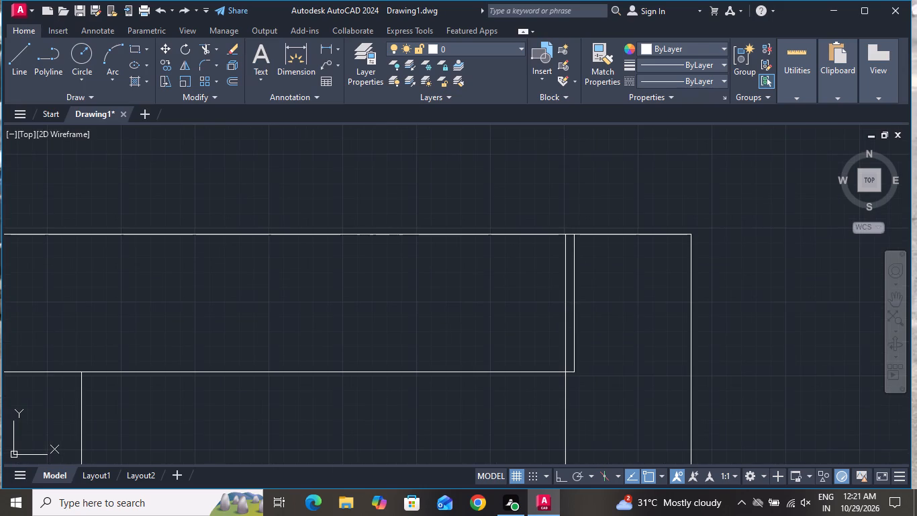
key("ctrl+z")
scroll(568, 268, "down", 1, "ctrl")
key("ctrl+z")
key("ctrl+z")
scroll(568, 265, "down", 2, "ctrl")
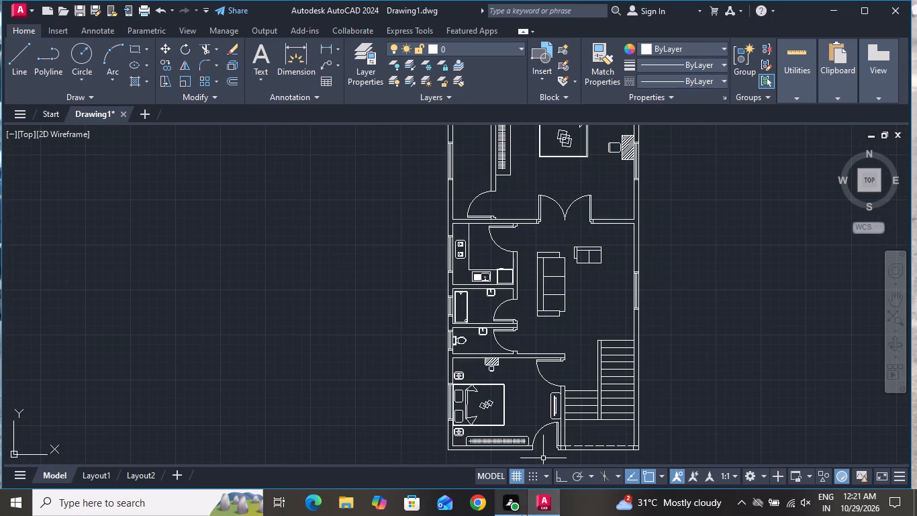
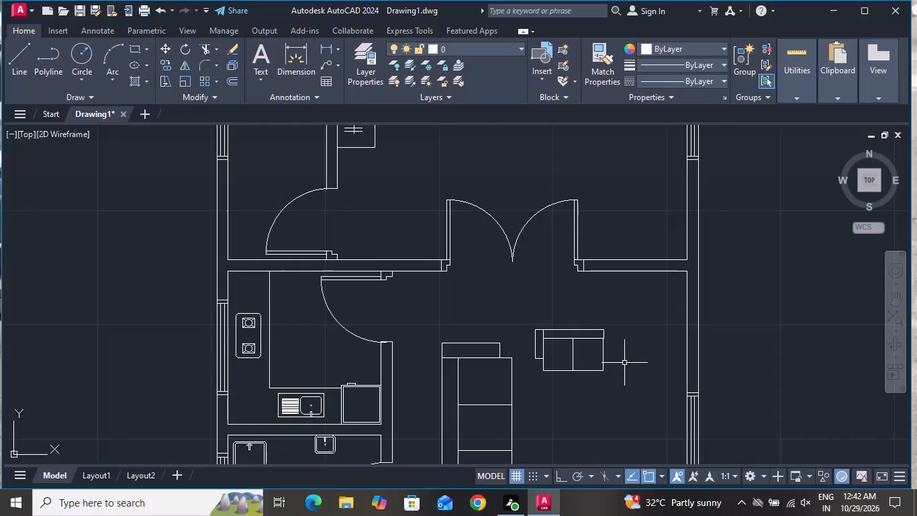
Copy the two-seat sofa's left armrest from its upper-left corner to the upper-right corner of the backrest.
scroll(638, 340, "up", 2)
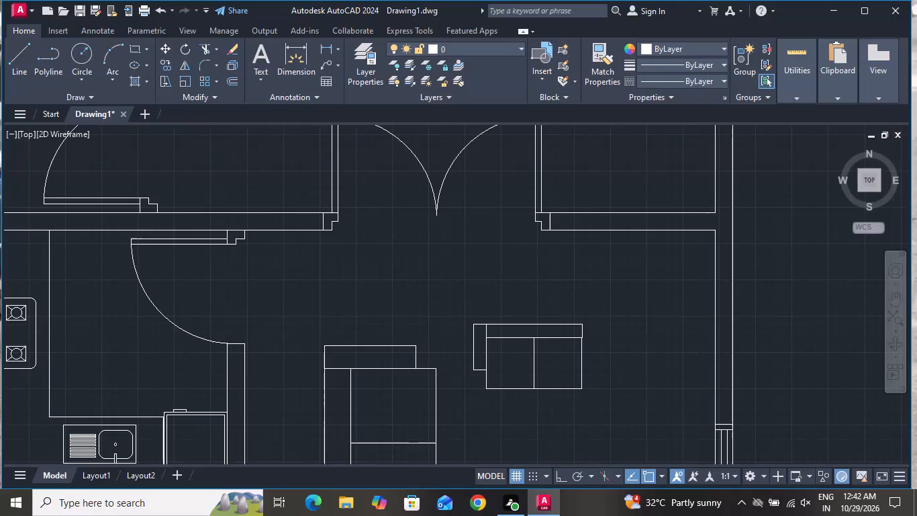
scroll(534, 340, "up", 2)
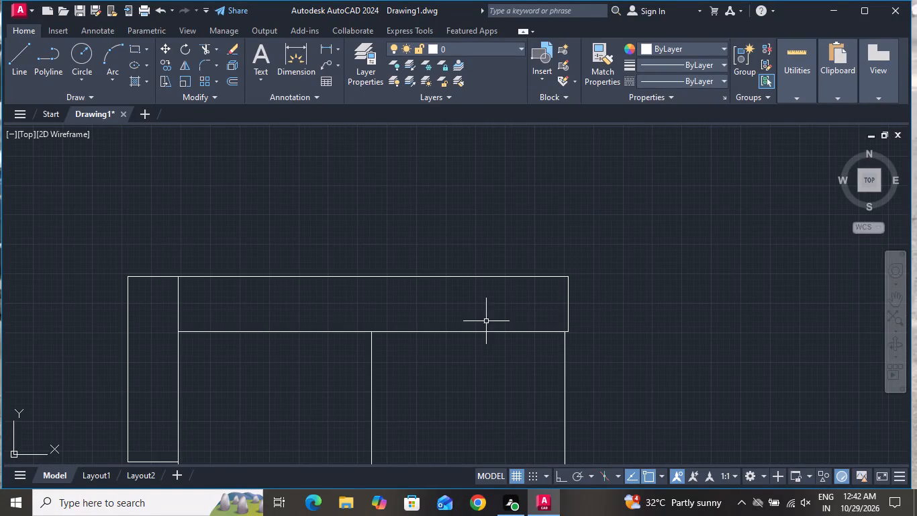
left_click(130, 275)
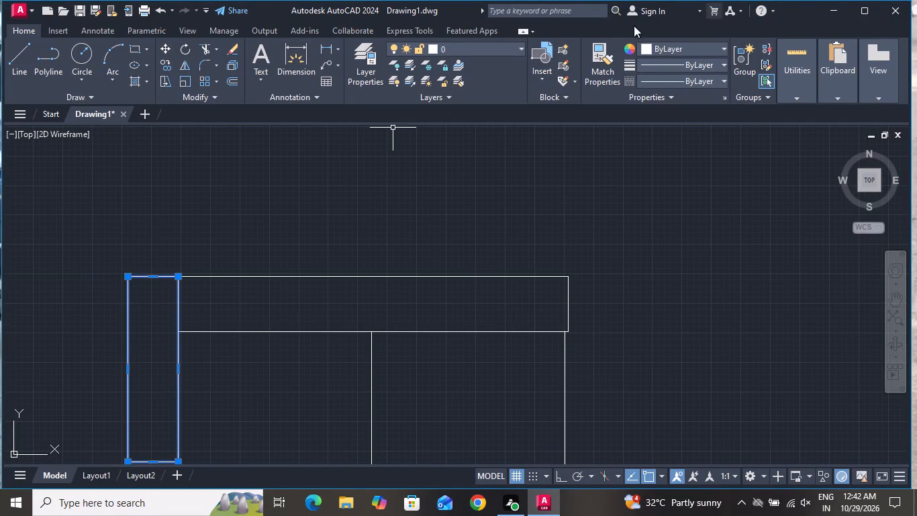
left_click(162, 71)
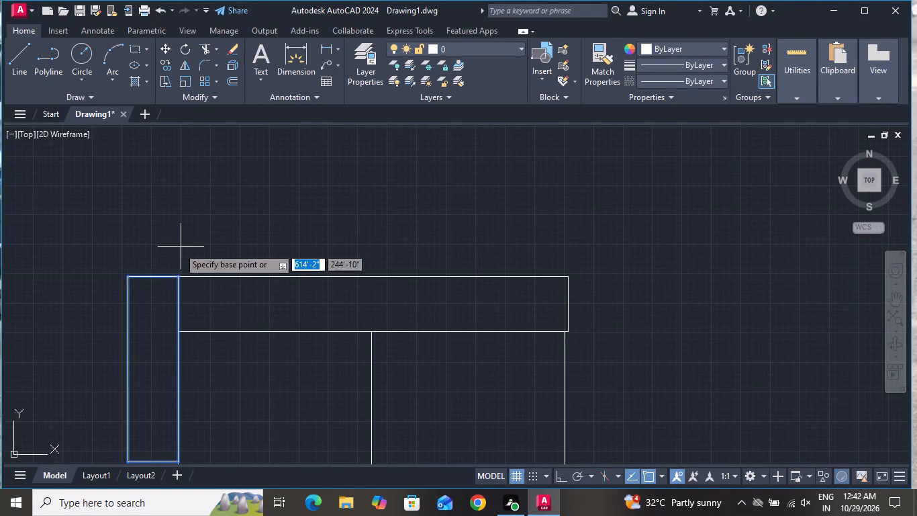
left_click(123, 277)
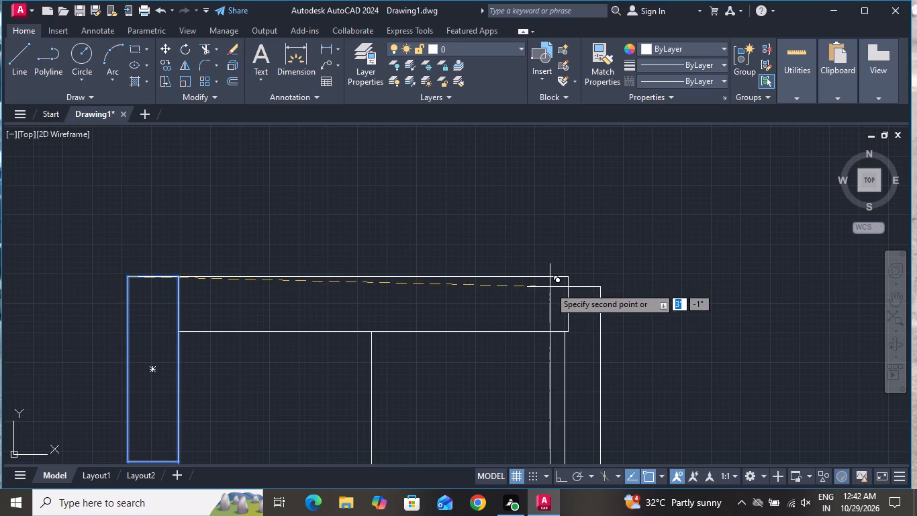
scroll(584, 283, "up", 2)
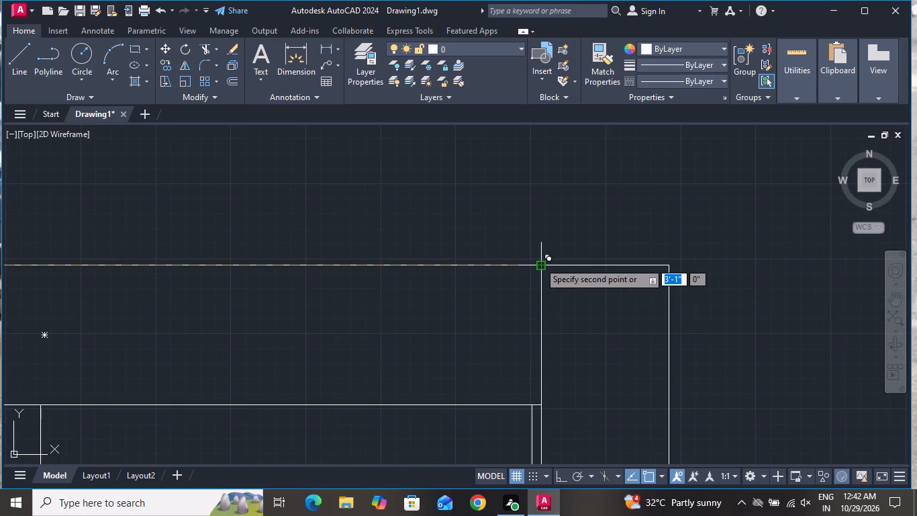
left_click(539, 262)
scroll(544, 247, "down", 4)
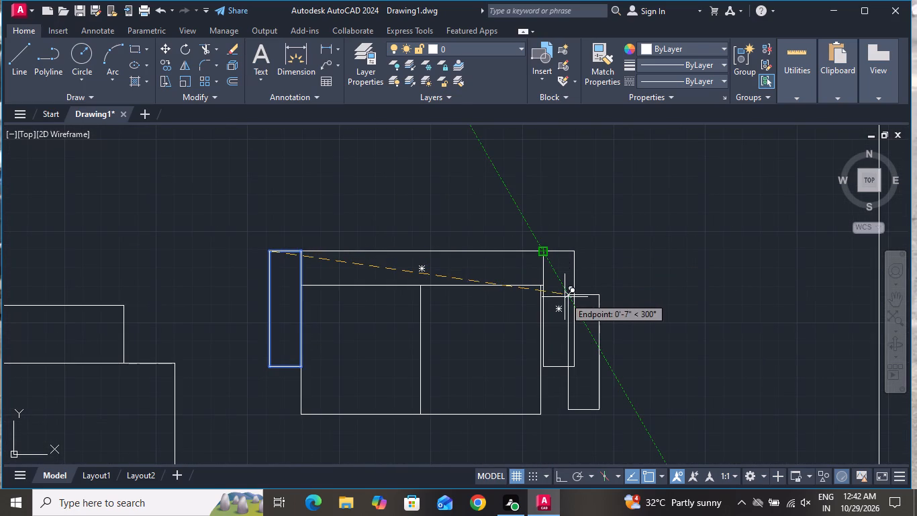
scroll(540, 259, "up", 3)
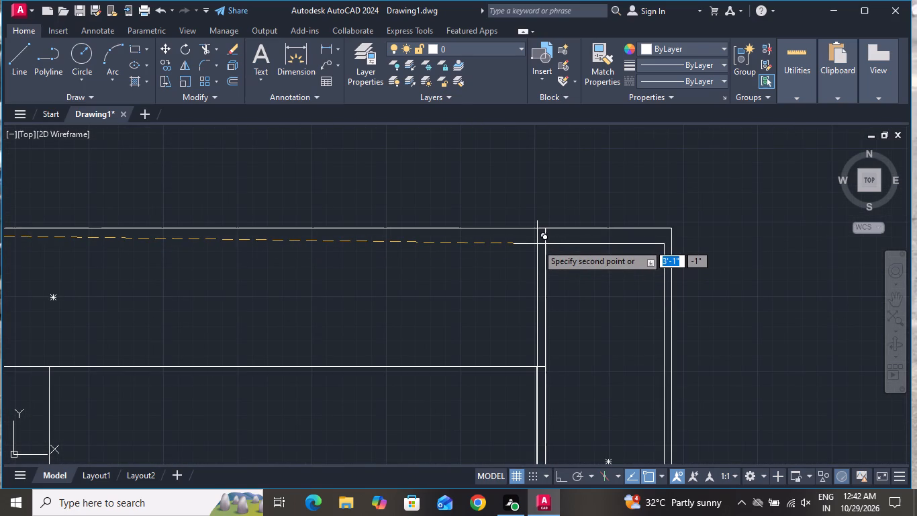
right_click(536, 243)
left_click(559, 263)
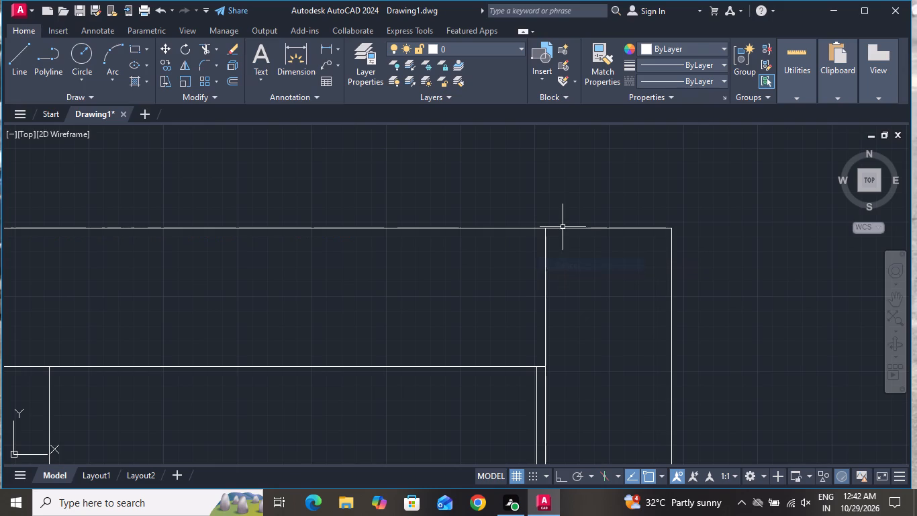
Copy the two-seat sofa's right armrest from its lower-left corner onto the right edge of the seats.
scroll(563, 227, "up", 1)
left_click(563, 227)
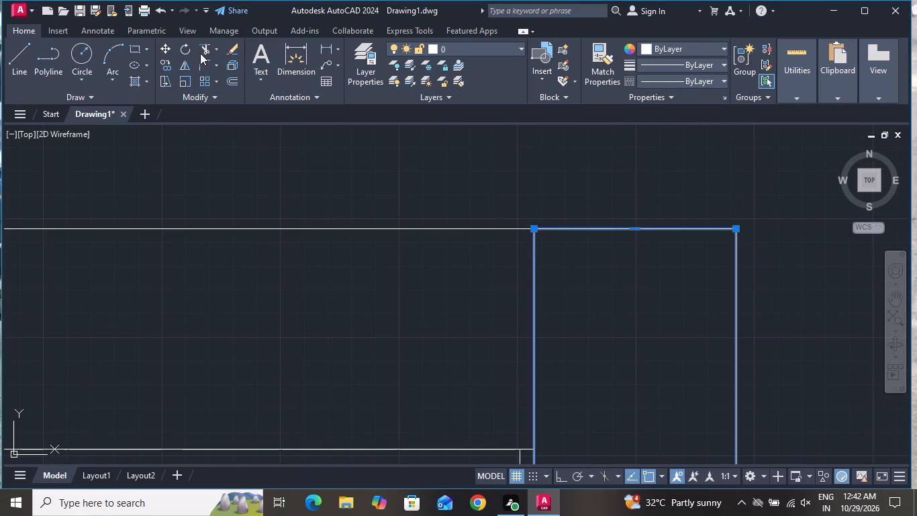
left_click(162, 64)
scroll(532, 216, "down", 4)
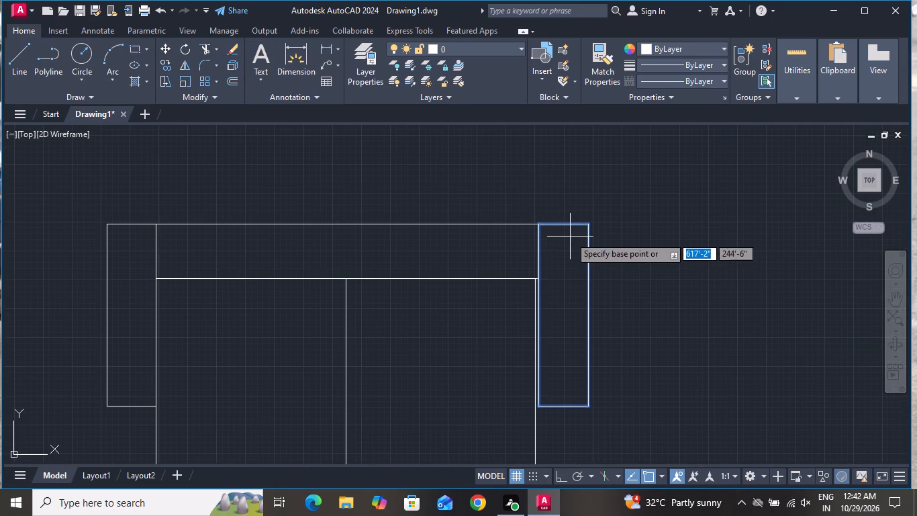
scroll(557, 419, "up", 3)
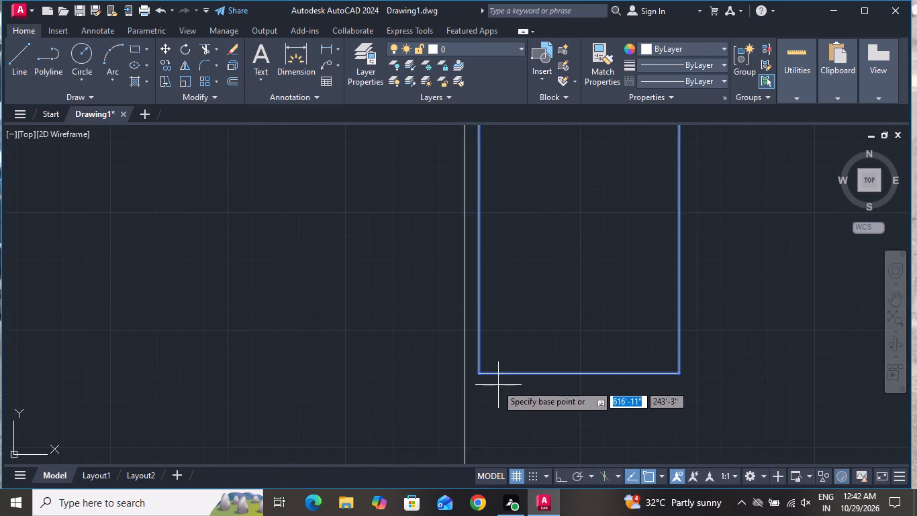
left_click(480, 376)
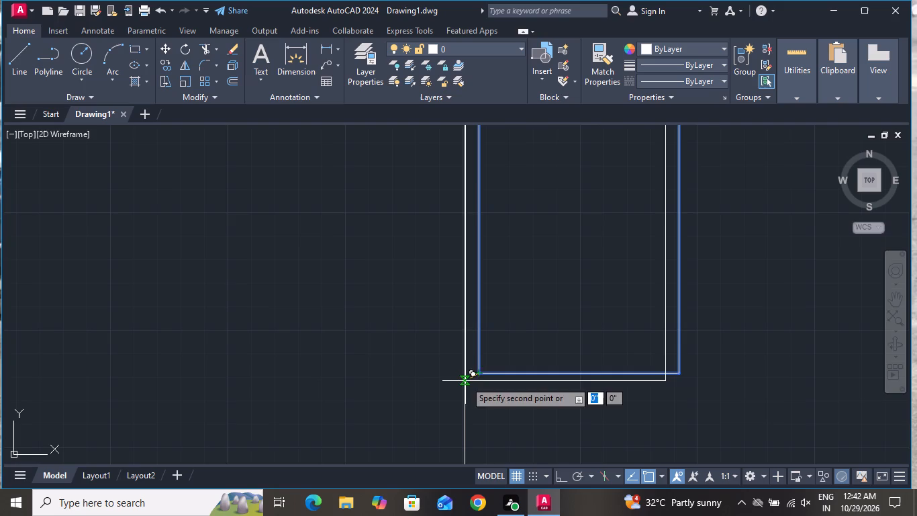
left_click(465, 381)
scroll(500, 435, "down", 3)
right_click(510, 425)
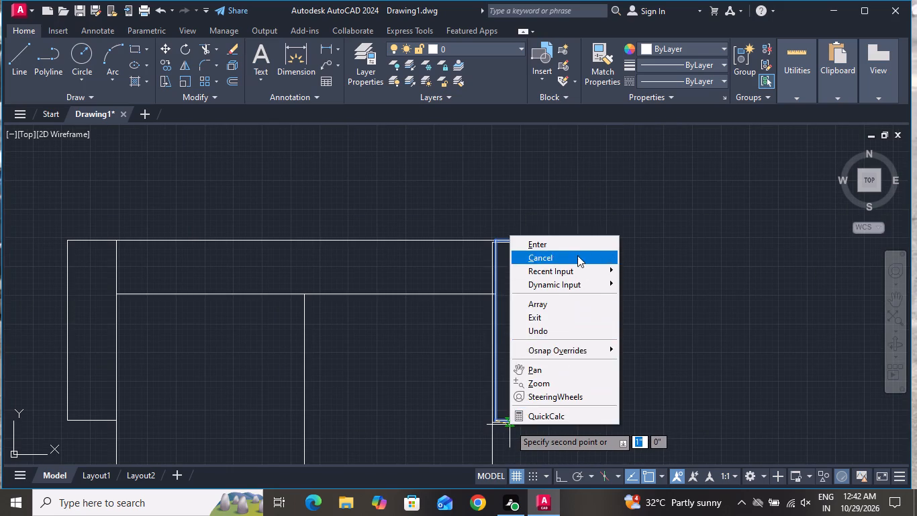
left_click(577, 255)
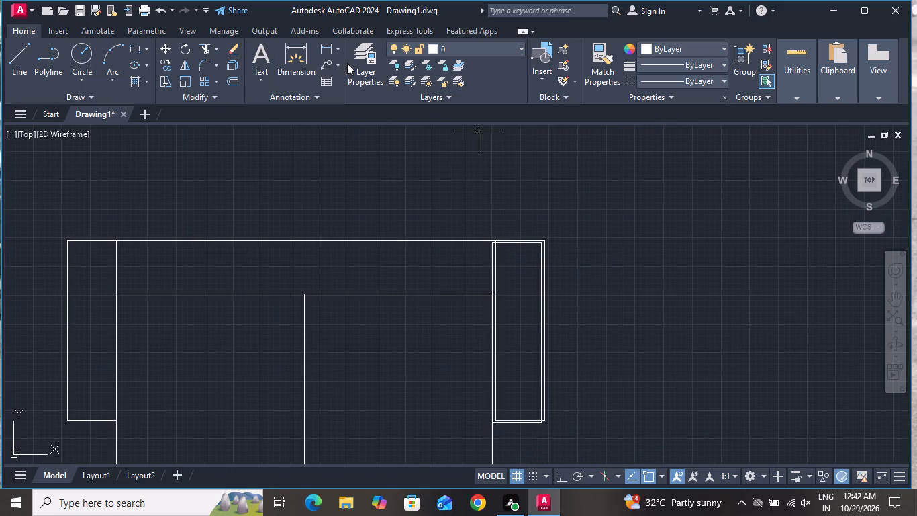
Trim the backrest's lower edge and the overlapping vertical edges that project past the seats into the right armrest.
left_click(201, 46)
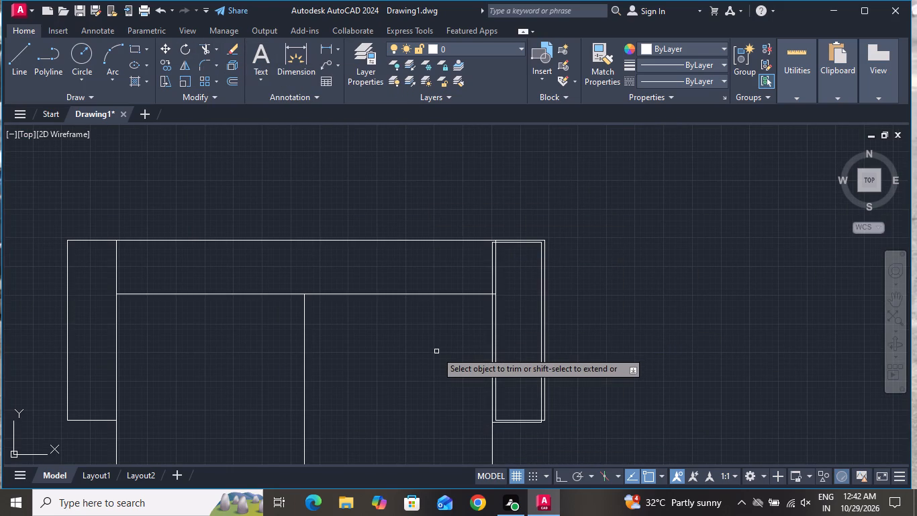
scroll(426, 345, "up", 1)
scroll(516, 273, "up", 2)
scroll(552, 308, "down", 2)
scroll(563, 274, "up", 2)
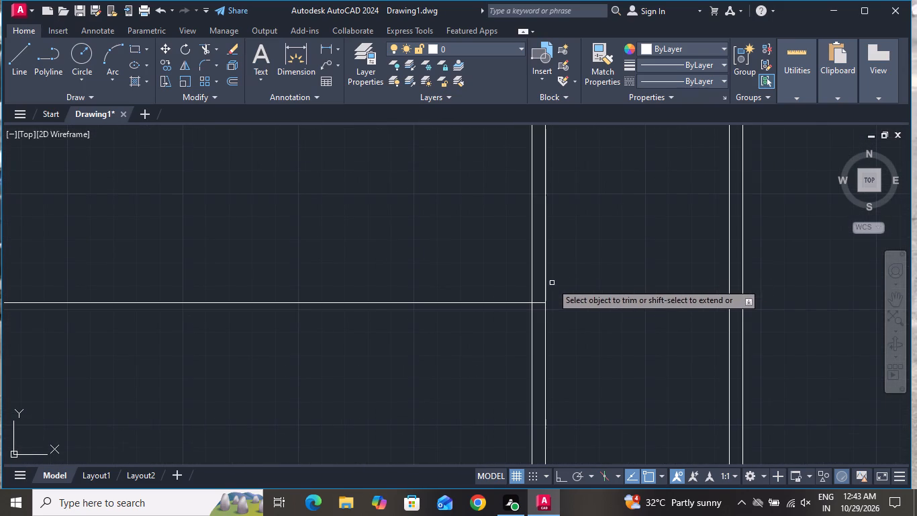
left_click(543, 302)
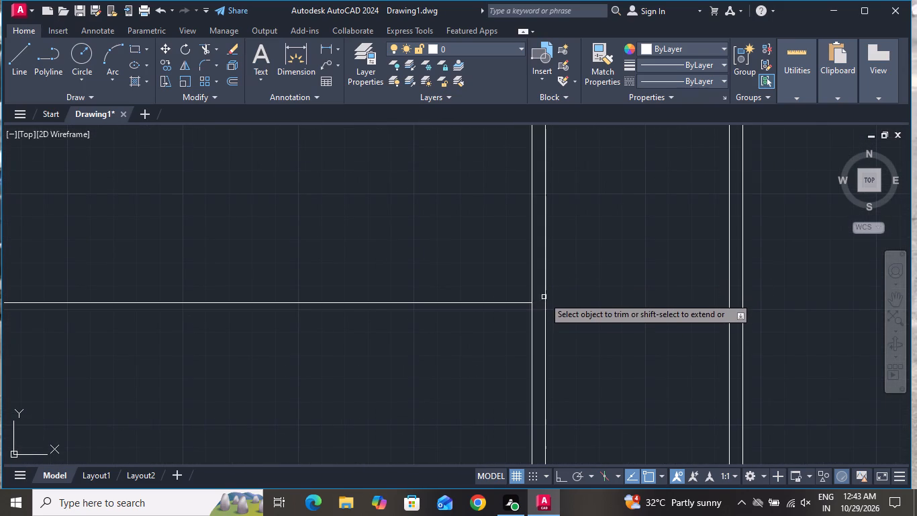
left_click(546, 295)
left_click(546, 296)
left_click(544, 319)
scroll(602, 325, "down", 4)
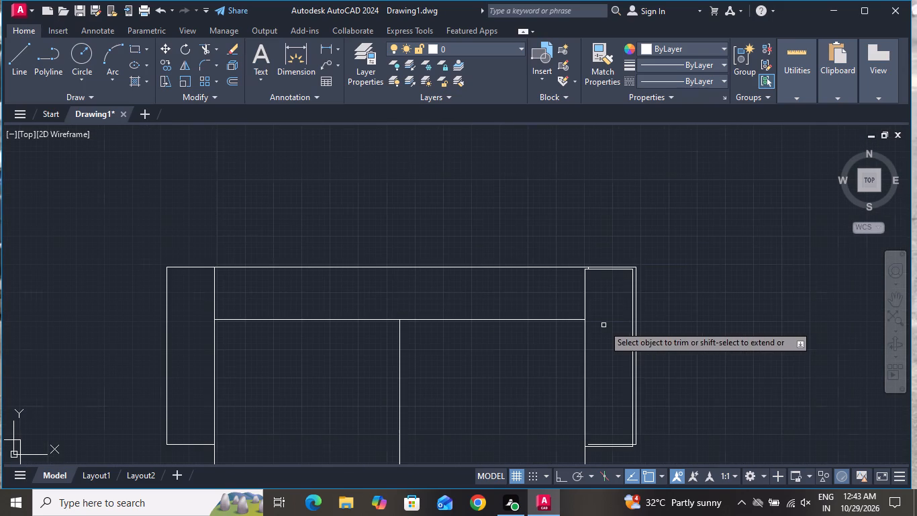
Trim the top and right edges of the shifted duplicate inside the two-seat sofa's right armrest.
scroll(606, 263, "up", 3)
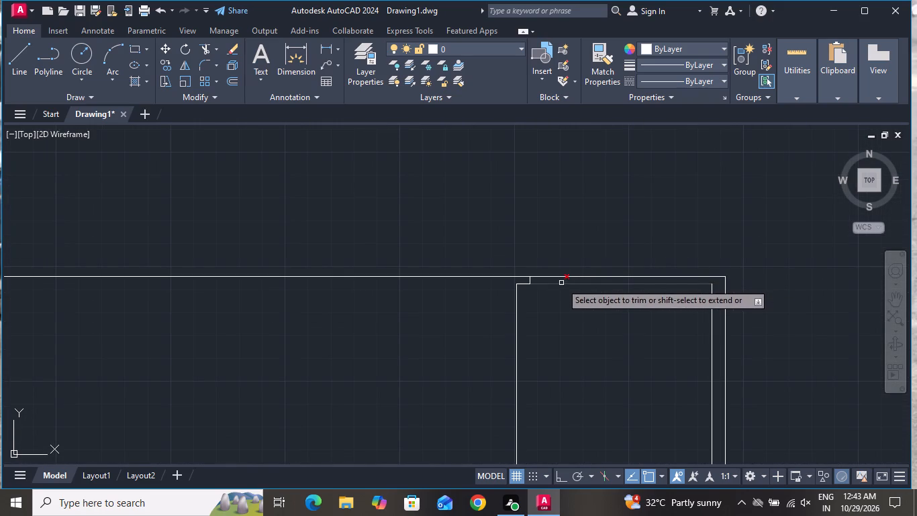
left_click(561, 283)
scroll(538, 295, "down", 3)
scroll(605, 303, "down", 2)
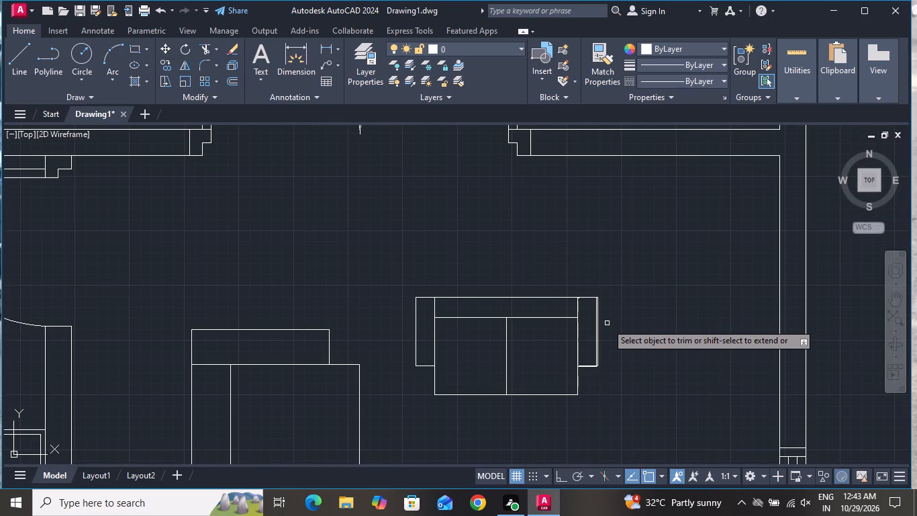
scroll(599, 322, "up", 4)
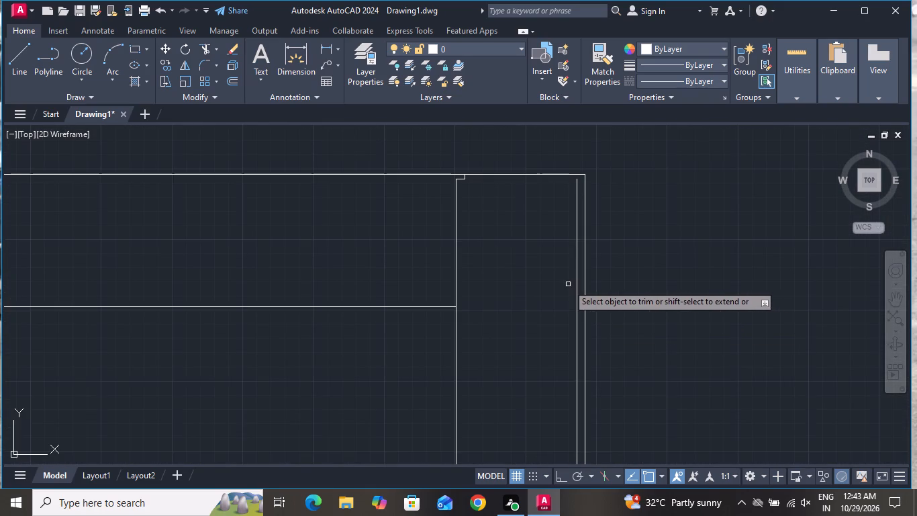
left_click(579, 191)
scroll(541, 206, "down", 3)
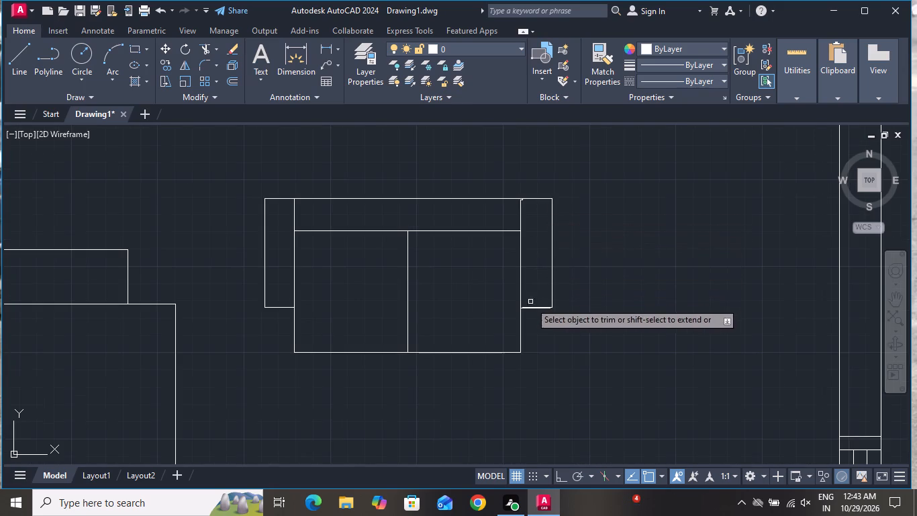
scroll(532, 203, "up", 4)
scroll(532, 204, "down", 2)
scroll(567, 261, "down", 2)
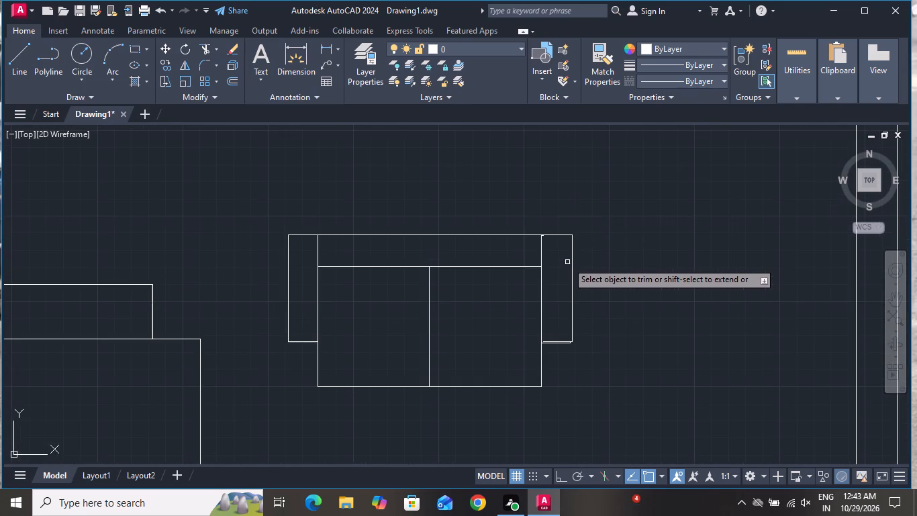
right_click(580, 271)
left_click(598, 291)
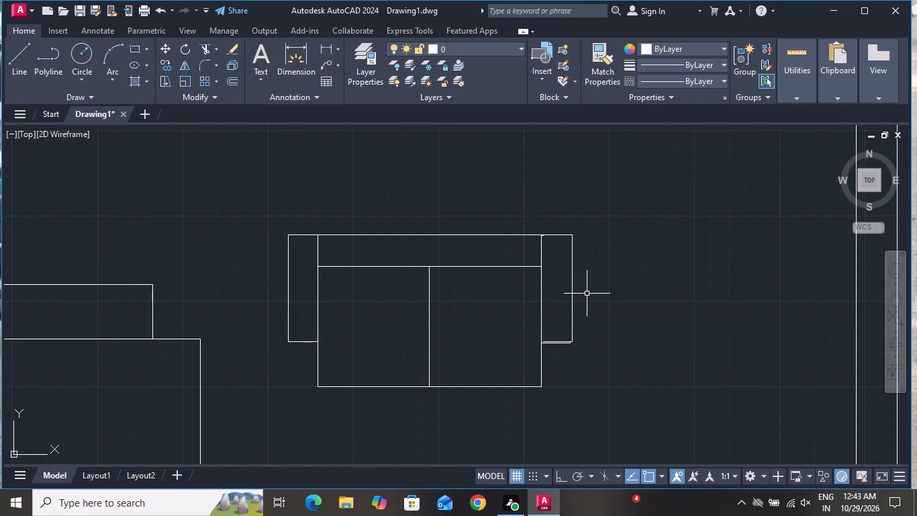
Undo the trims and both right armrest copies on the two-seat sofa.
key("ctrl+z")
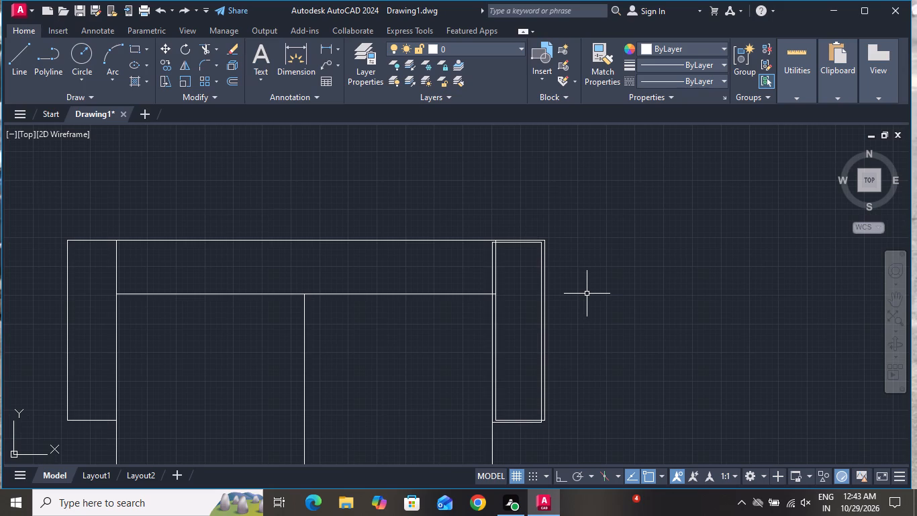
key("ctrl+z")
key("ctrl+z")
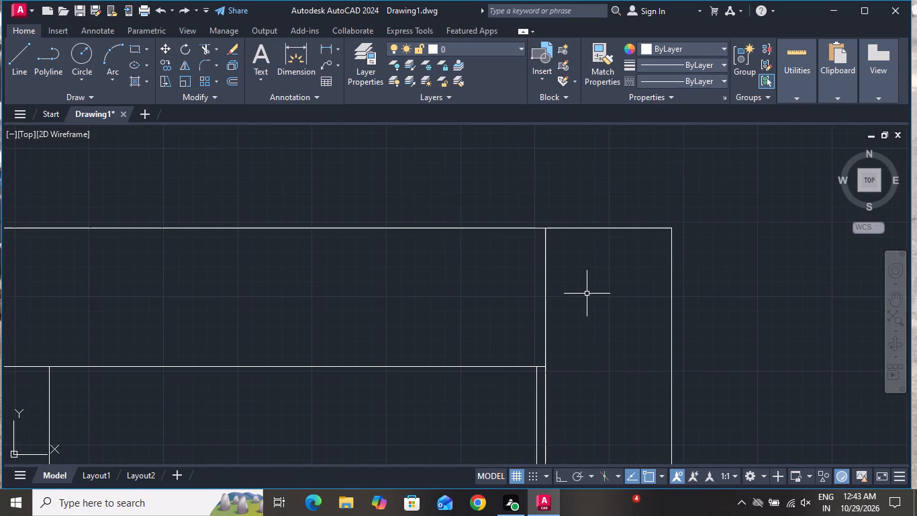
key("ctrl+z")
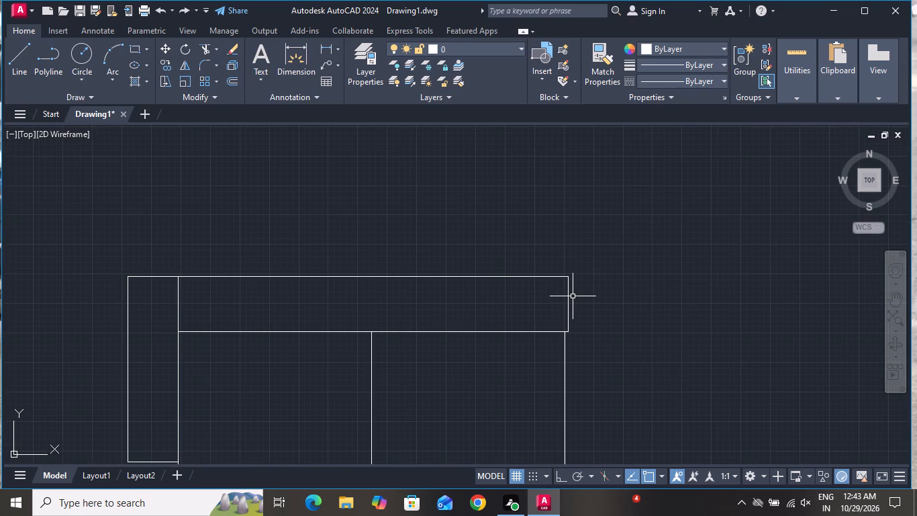
Delete the two-seat sofa's backrest rectangle, which extends past the seats.
left_click(571, 300)
left_click(563, 304)
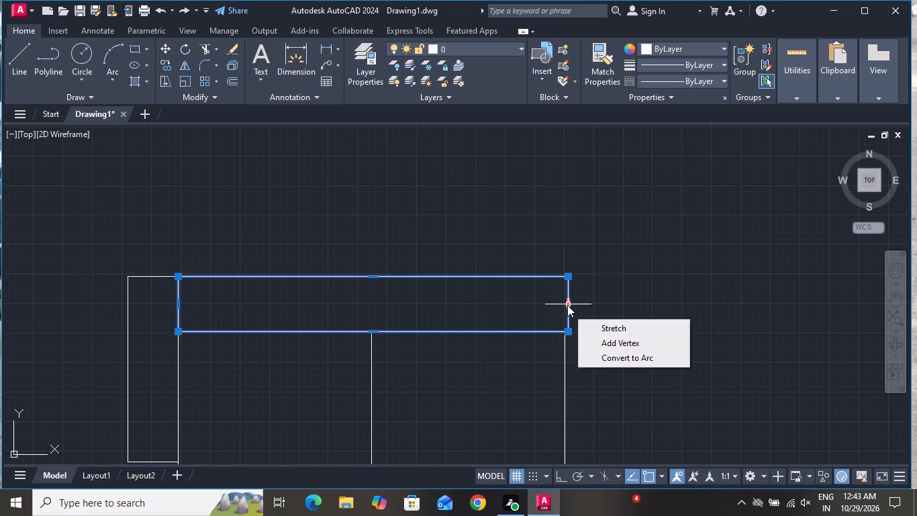
key("Delete")
key("Delete")
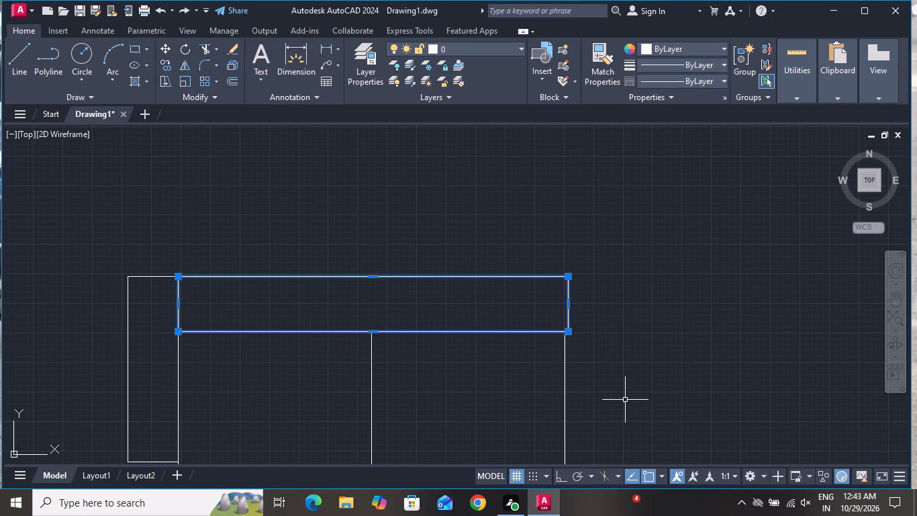
key("Delete")
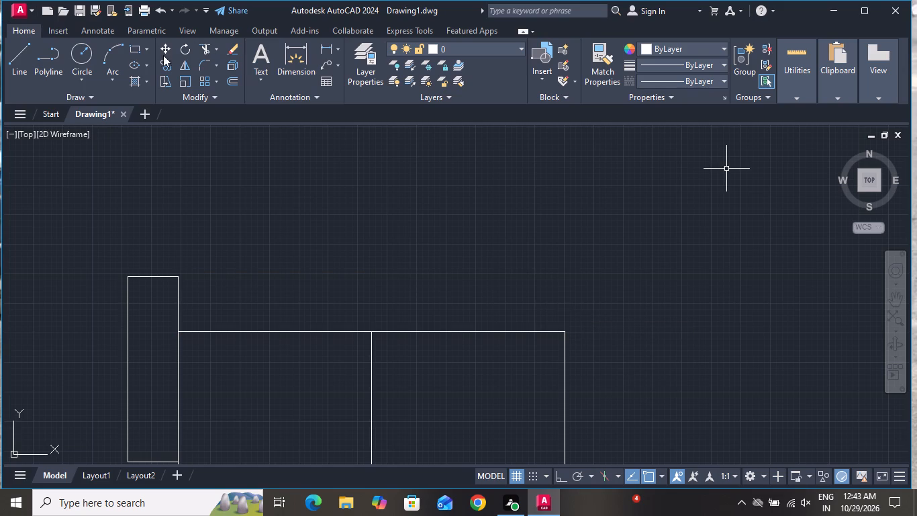
Draw a backrest rectangle about 2'-9" by 5" along the two-seat sofa's rear edge, spanning exactly both seats.
left_click(137, 49)
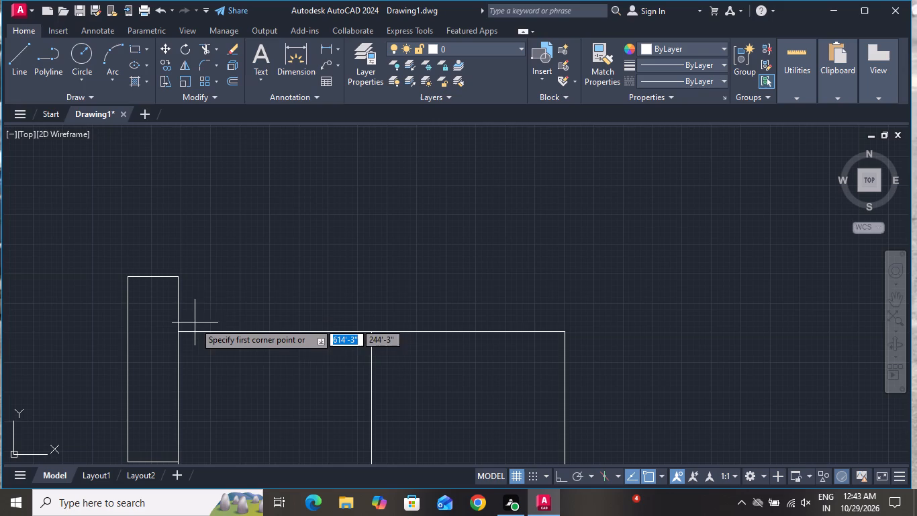
left_click(176, 336)
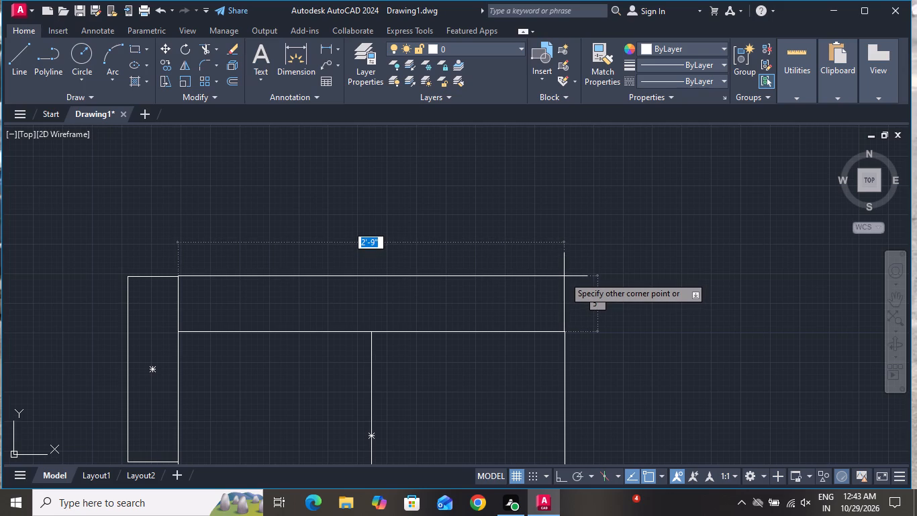
scroll(564, 276, "up", 2)
scroll(564, 276, "down", 2)
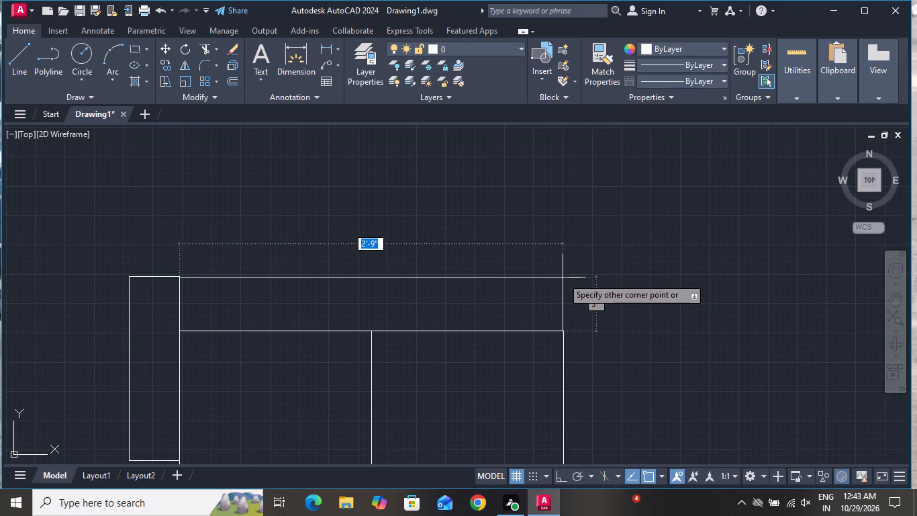
left_click(563, 276)
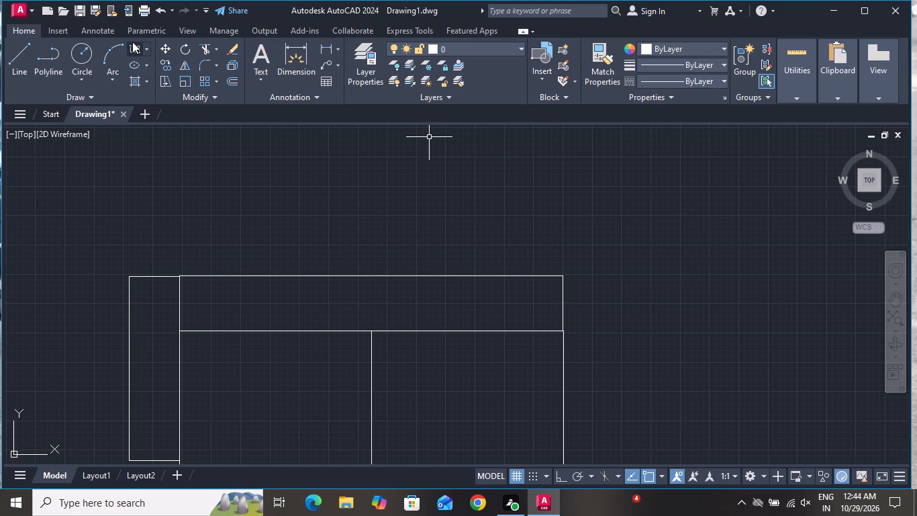
Copy the two-seat sofa's left armrest to the right end of its backrest.
left_click(158, 278)
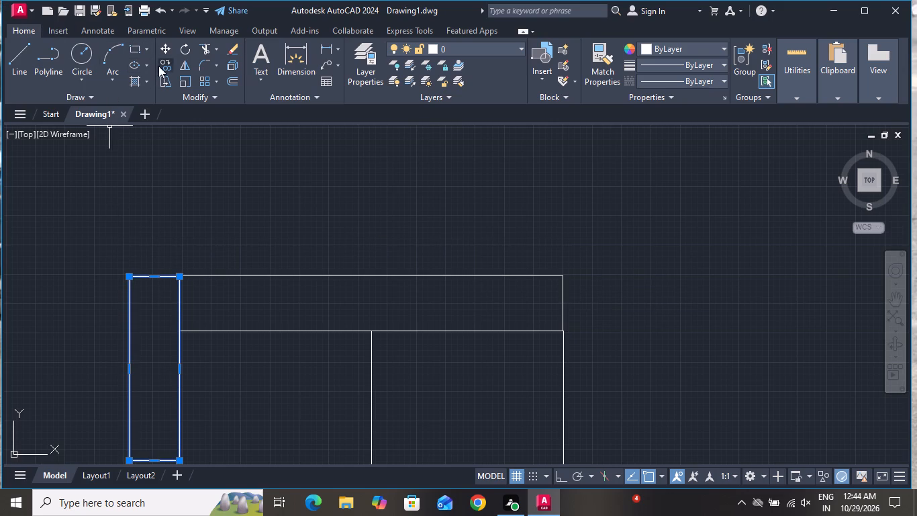
left_click(160, 64)
left_click(131, 277)
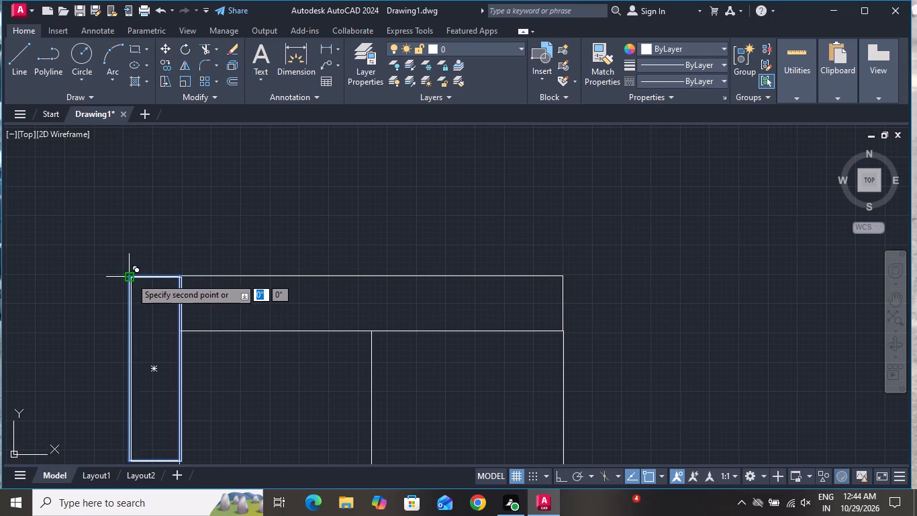
left_click(563, 272)
scroll(565, 228, "down", 1)
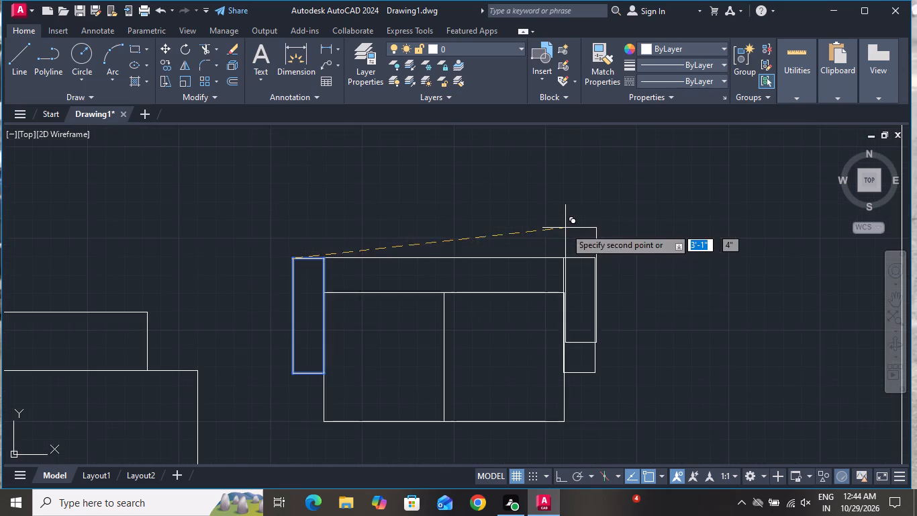
right_click(567, 218)
left_click(583, 239)
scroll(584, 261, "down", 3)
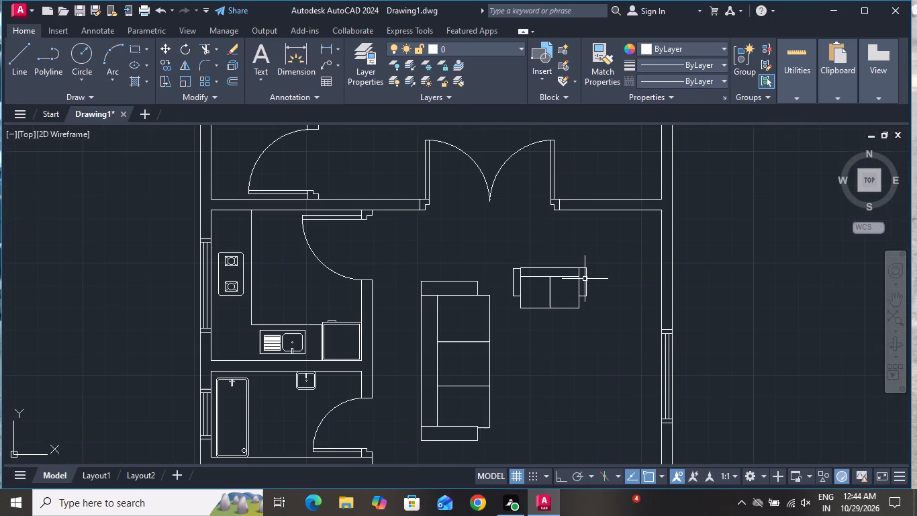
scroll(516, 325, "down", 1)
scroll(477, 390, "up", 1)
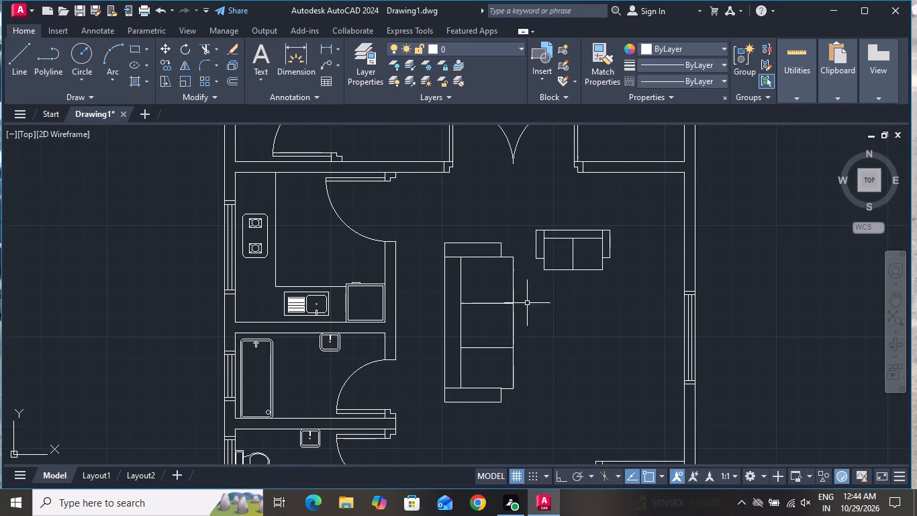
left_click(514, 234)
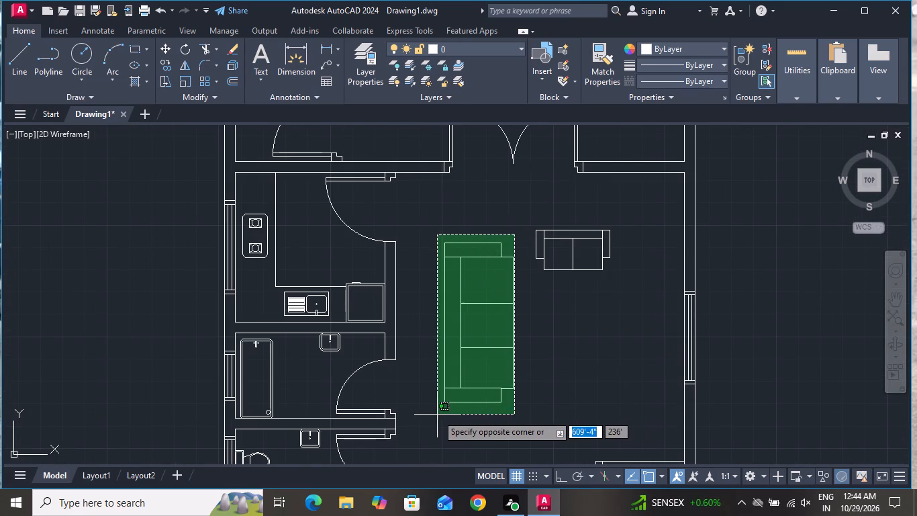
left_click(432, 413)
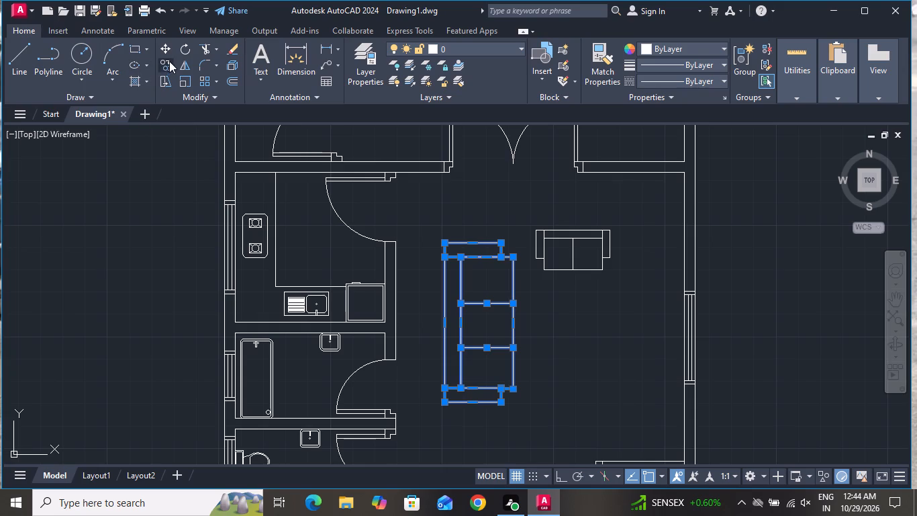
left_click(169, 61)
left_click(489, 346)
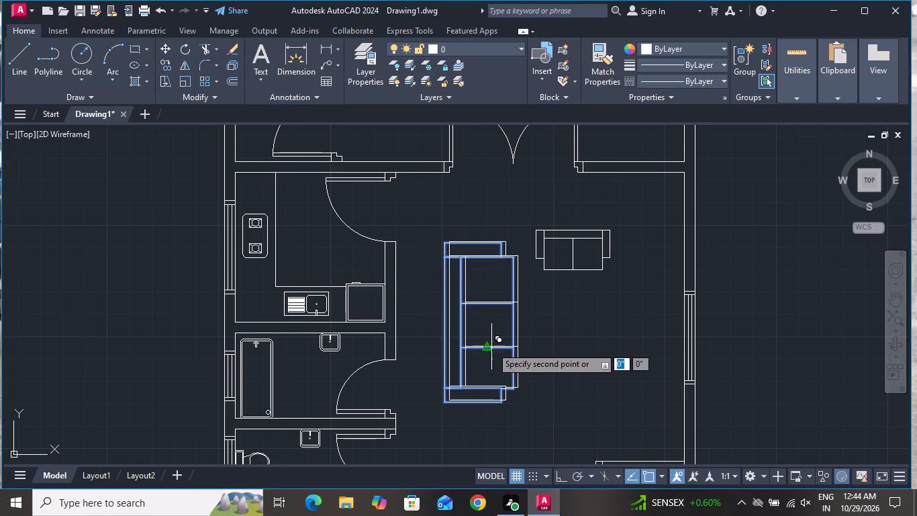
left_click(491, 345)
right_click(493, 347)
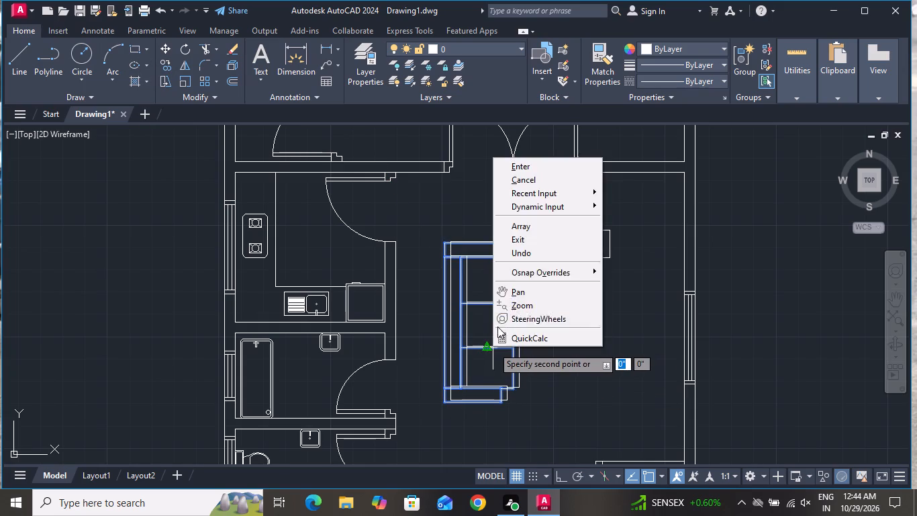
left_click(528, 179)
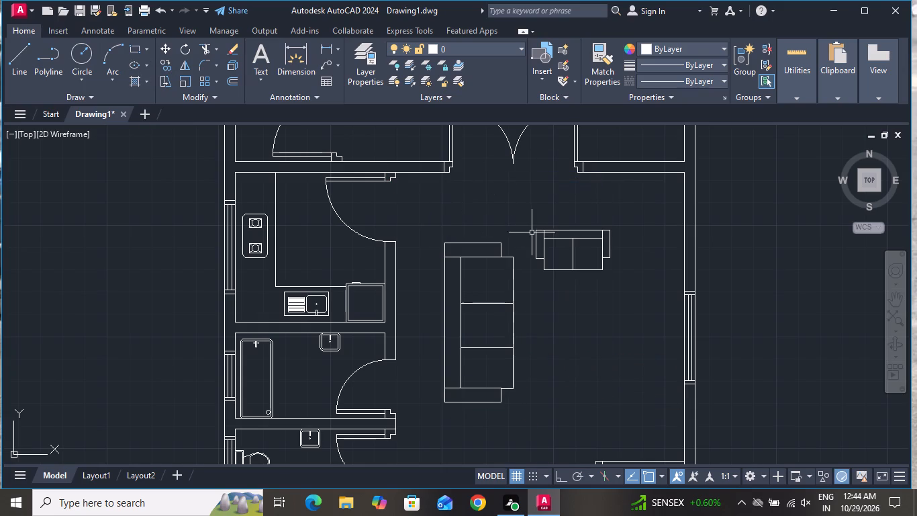
Scale the whole three-seat sofa down to about half its size about a point in its seats.
left_click(526, 232)
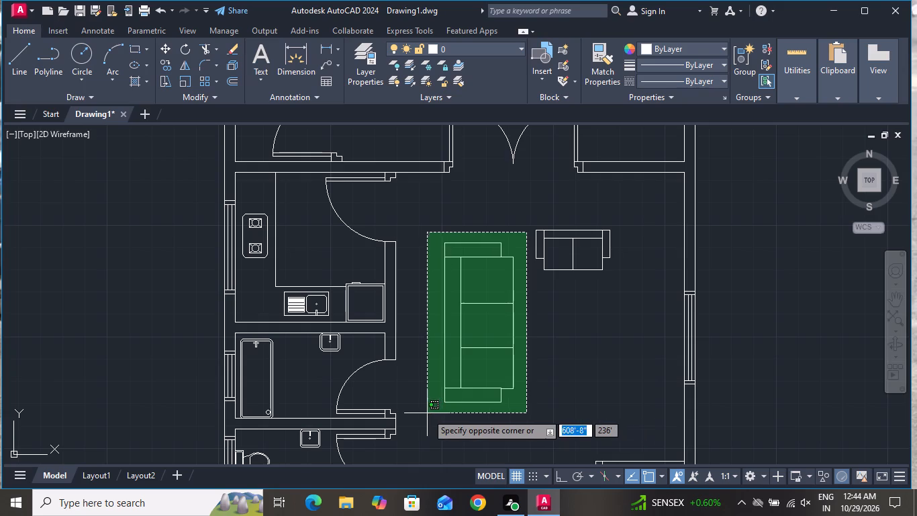
left_click(426, 411)
left_click(184, 84)
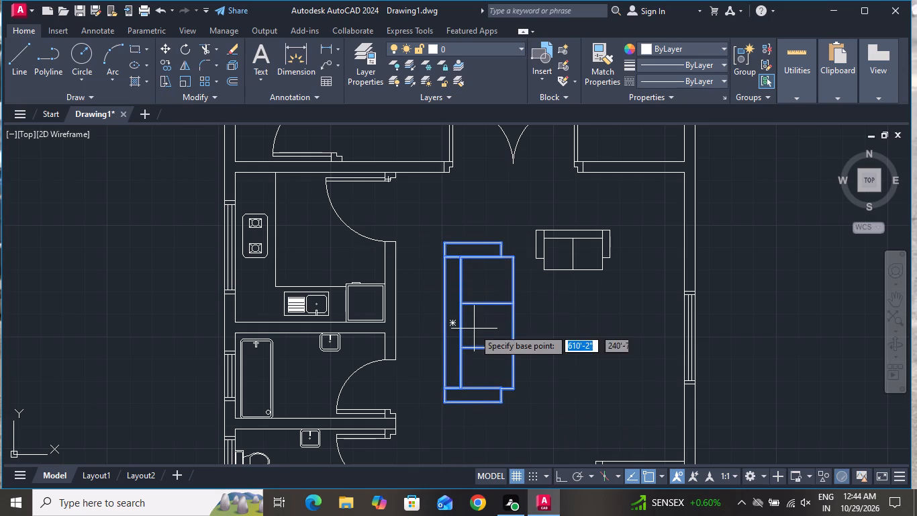
left_click(489, 325)
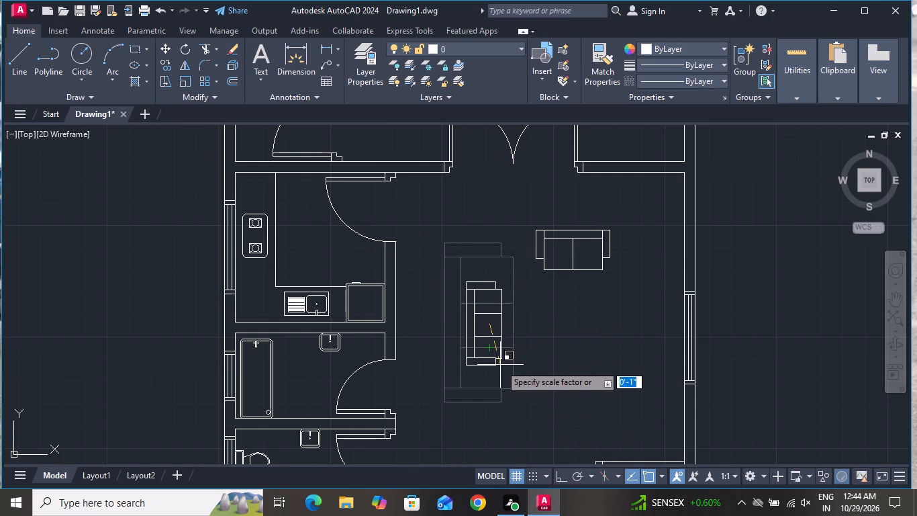
left_click(500, 365)
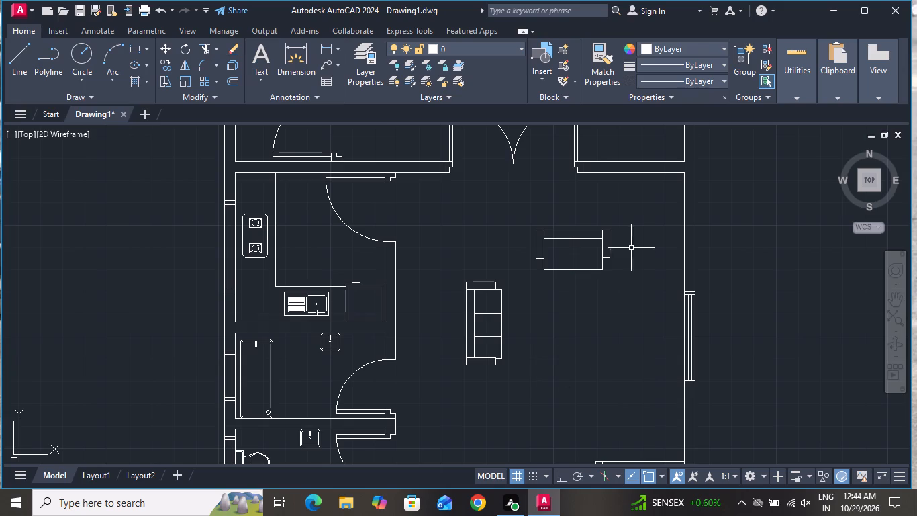
Scale the whole two-seat sofa down to a little under half its size about a point in its seats.
scroll(603, 223, "up", 1)
left_click(642, 219)
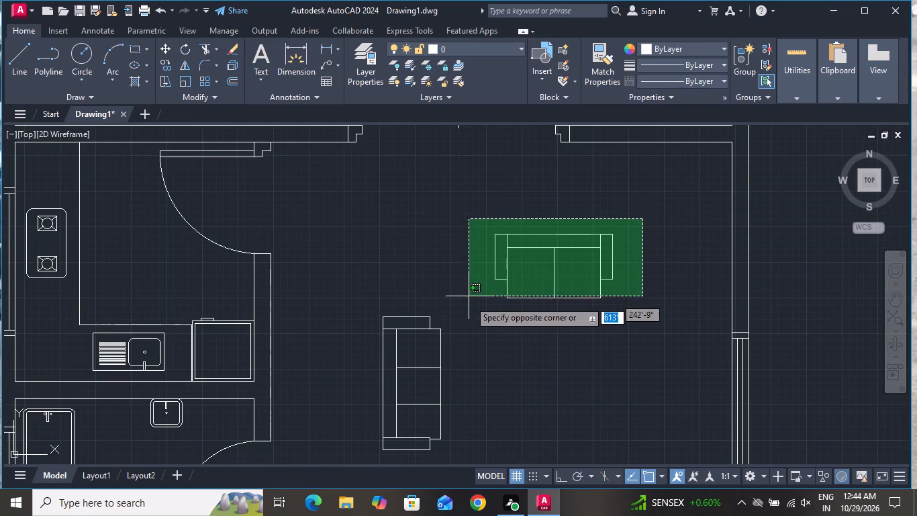
left_click(475, 322)
left_click(189, 86)
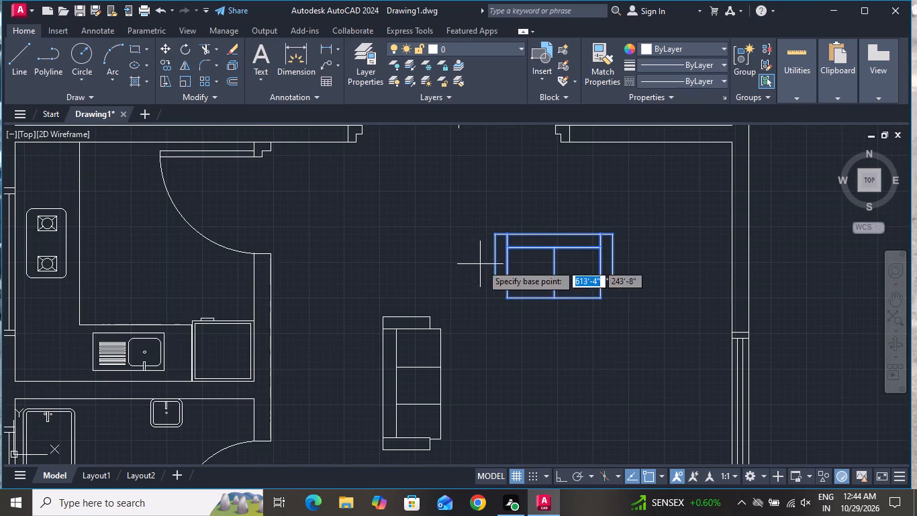
left_click(561, 279)
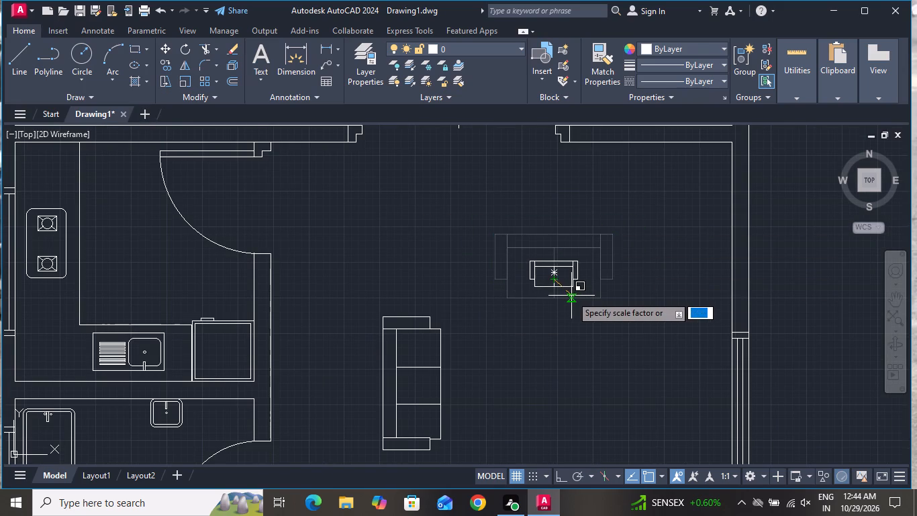
left_click(572, 302)
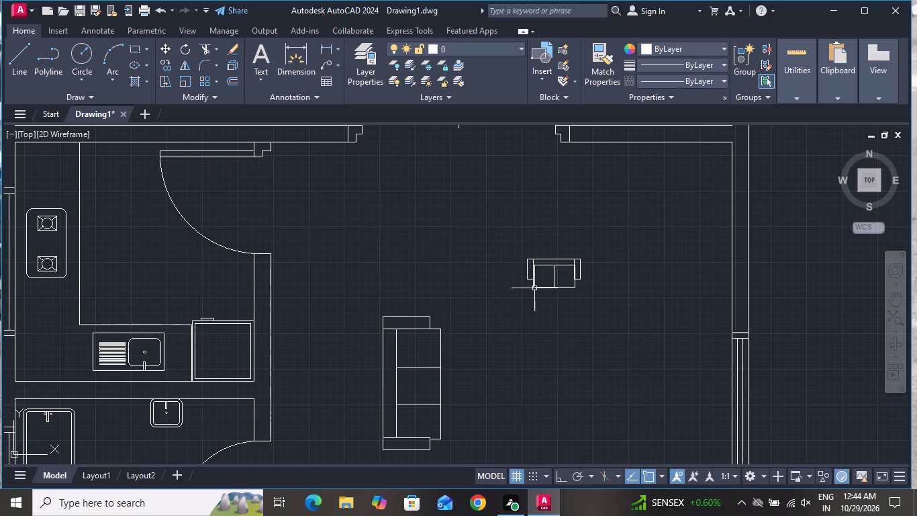
Move the three-seat sofa up the hall so its upper end is roughly level with the two-seat sofa's backrest.
scroll(479, 304, "up", 1)
scroll(483, 294, "down", 4)
left_click(476, 294)
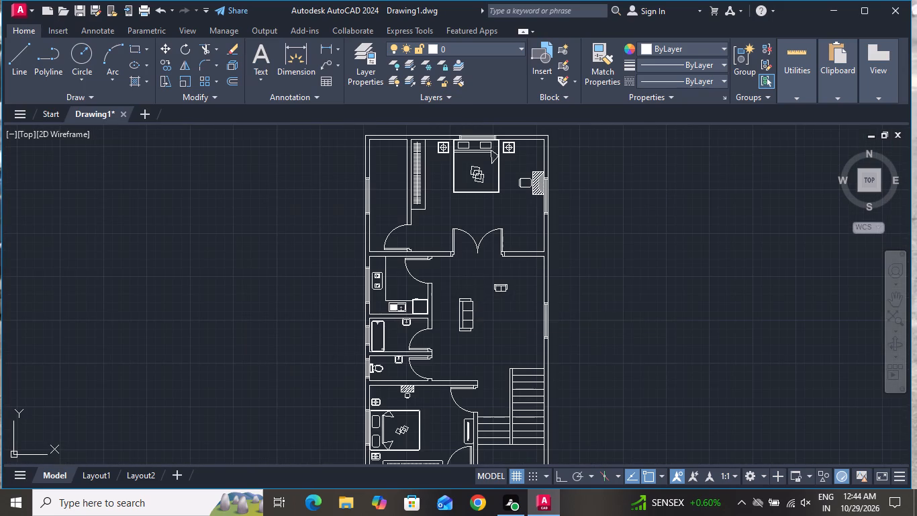
left_click(448, 341)
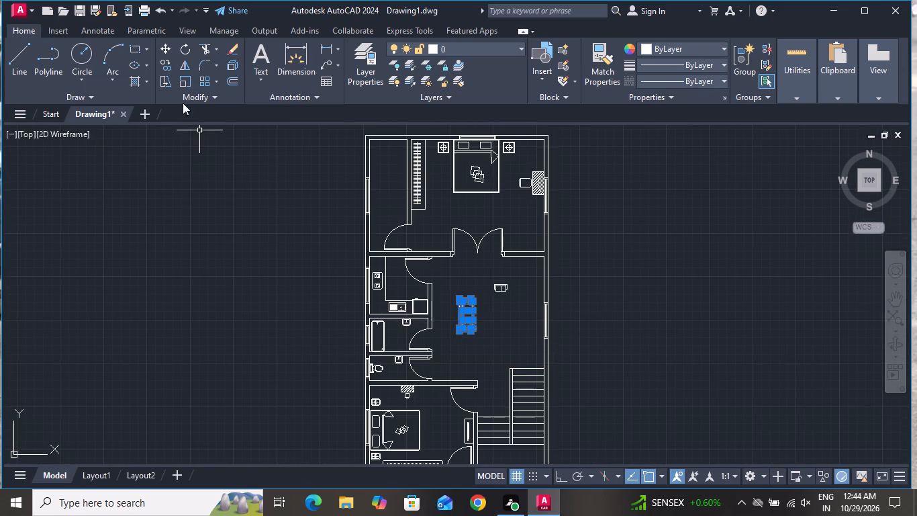
left_click(166, 54)
left_click(475, 325)
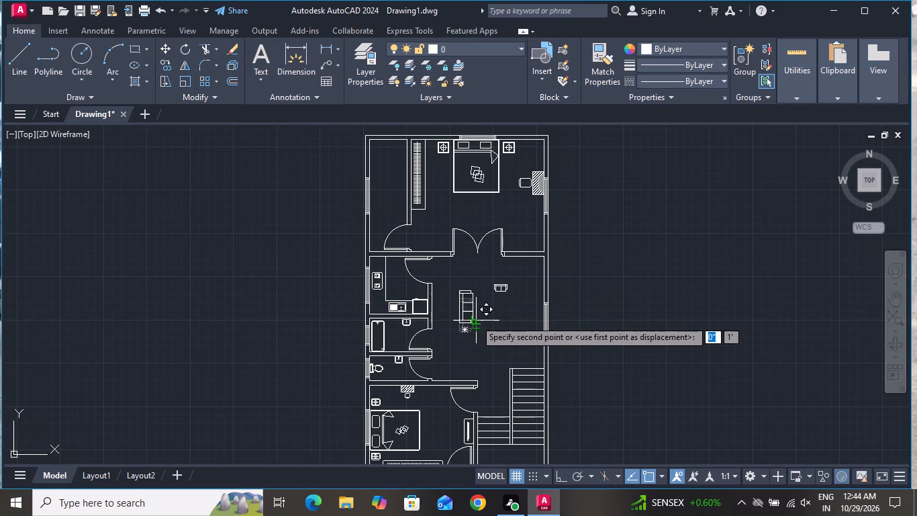
scroll(479, 316, "up", 3)
left_click(479, 316)
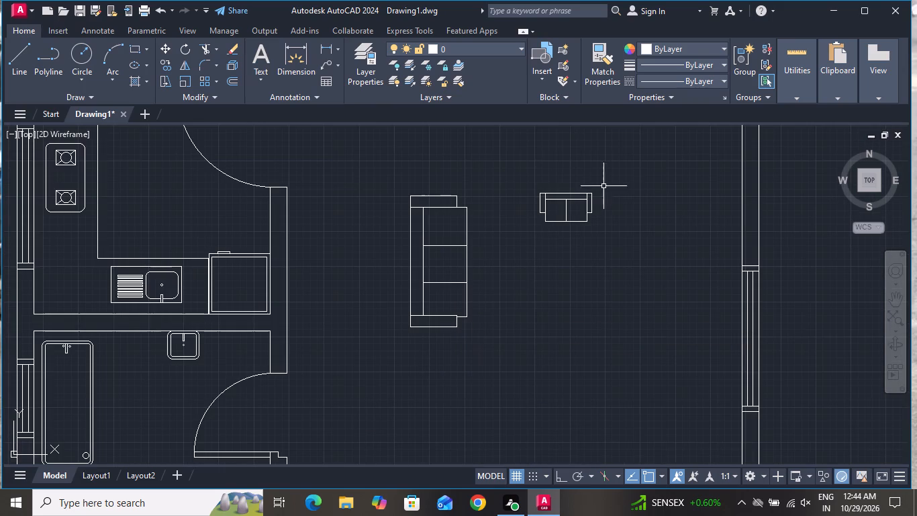
Move the two-seat sofa closer to the three-seat sofa, slightly above and to the right of its upper armrest.
left_click(610, 181)
left_click(514, 236)
scroll(597, 316, "up", 1)
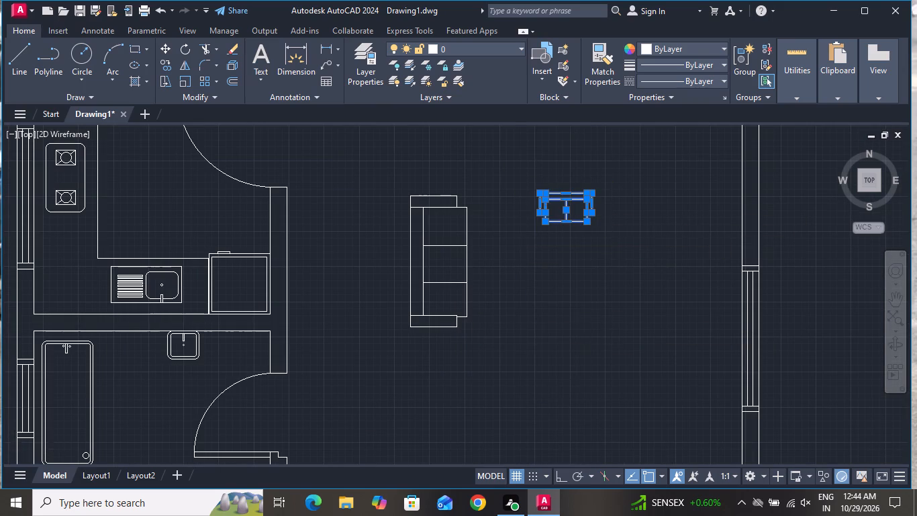
left_click(168, 50)
scroll(567, 392, "down", 1)
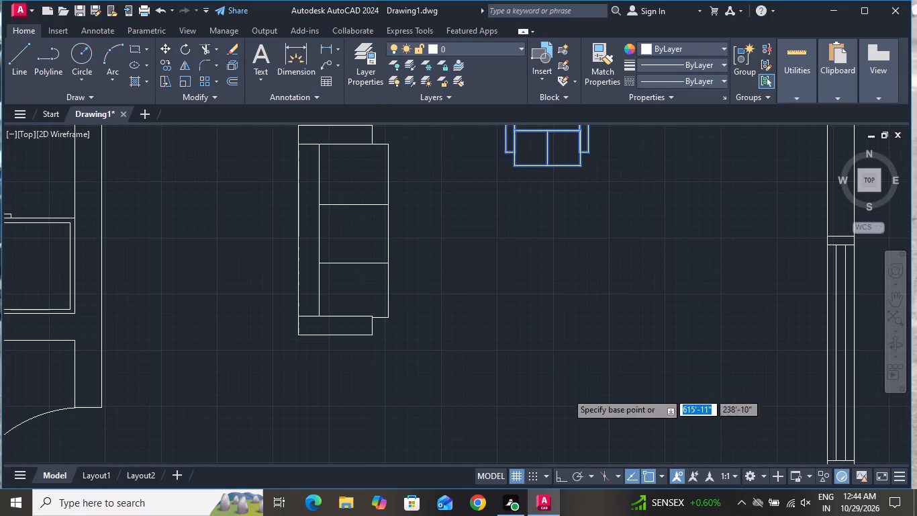
scroll(567, 392, "down", 1)
scroll(571, 302, "up", 2)
left_click(543, 310)
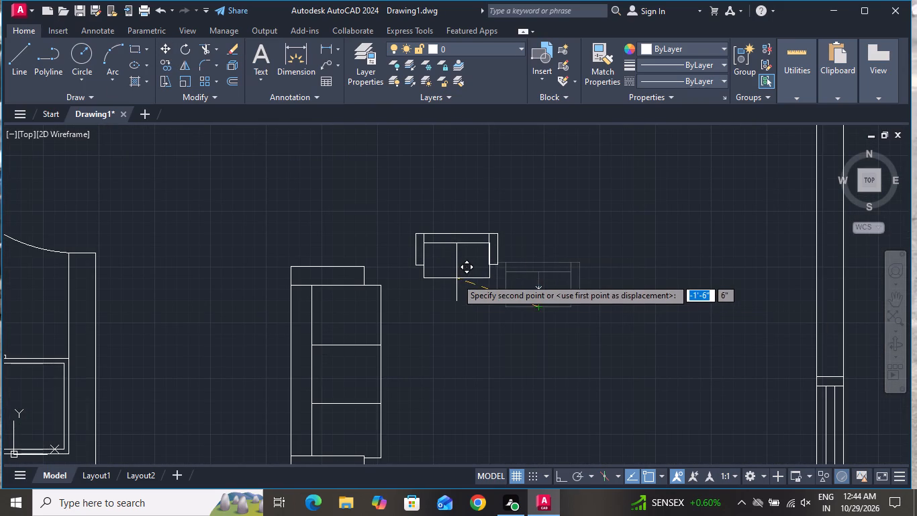
left_click(448, 270)
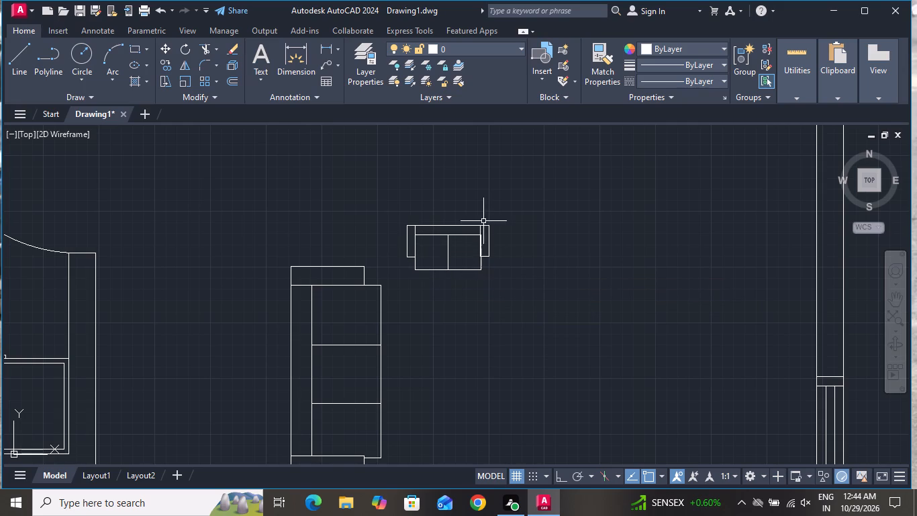
Copy the two-seat sofa about 4'-2" straight down, beside the three-seat sofa's lower end.
left_click(497, 216)
left_click(401, 279)
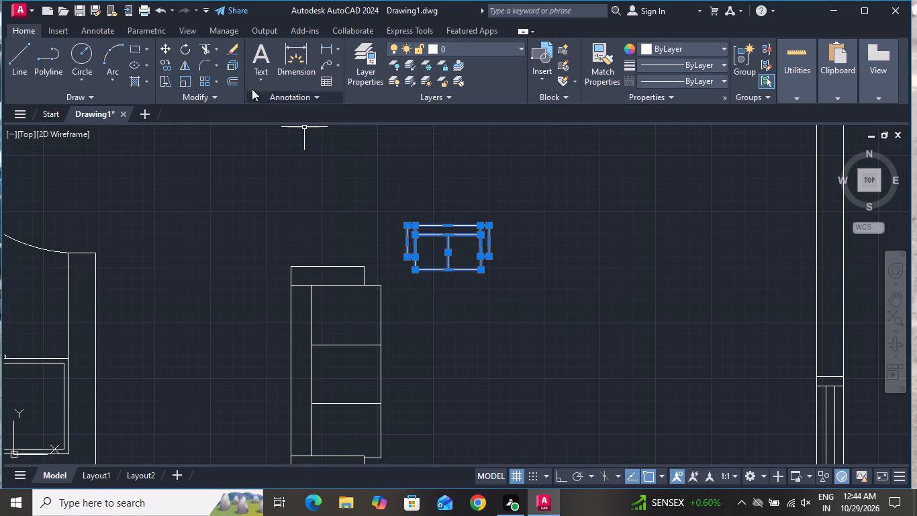
left_click(168, 64)
left_click(456, 275)
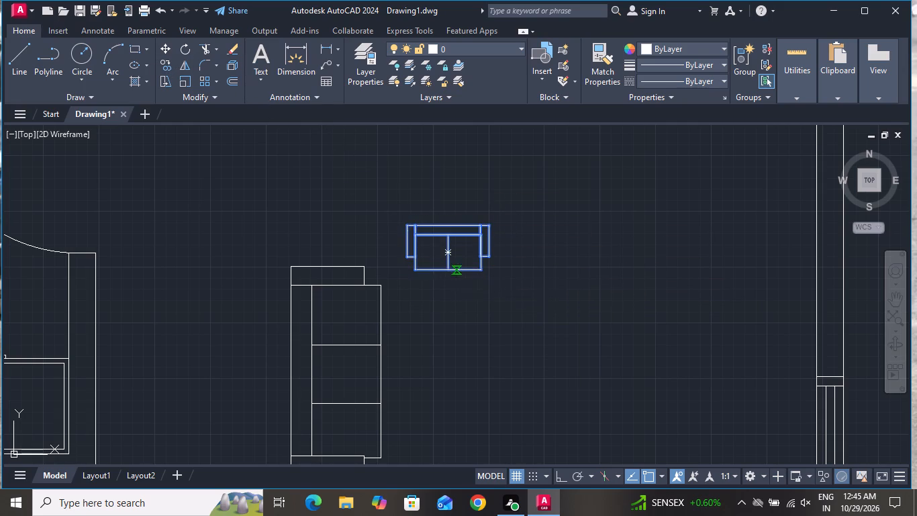
scroll(477, 349, "down", 3)
scroll(471, 384, "up", 3)
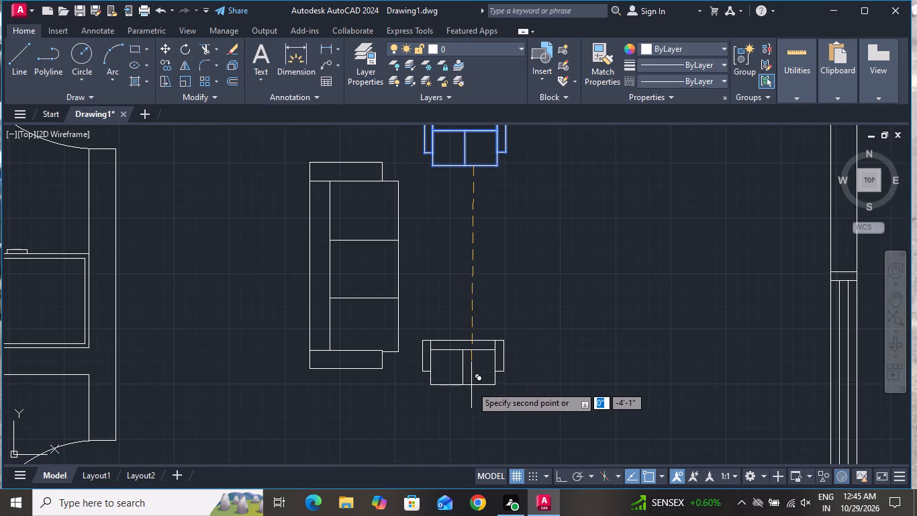
left_click(472, 388)
right_click(474, 390)
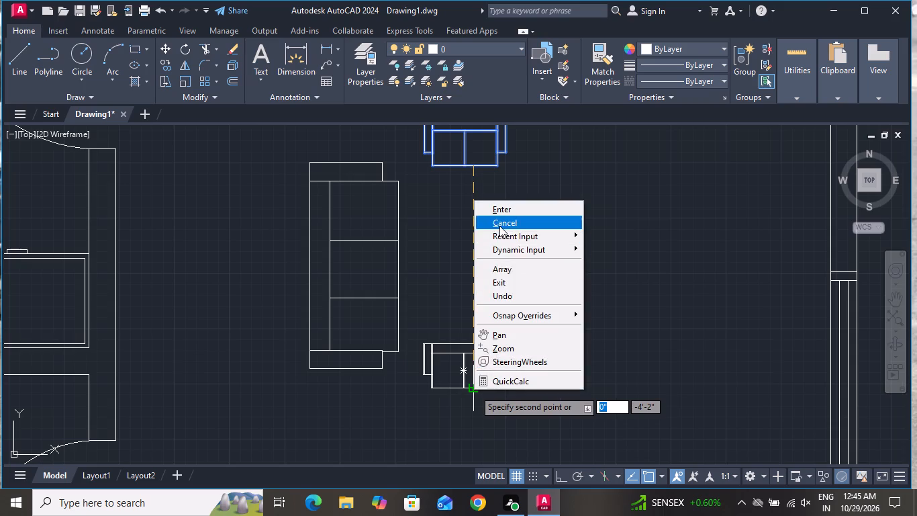
left_click(499, 224)
Rotate the lower two-seat sofa 180 degrees so that its seats face up the hall.
left_click(522, 319)
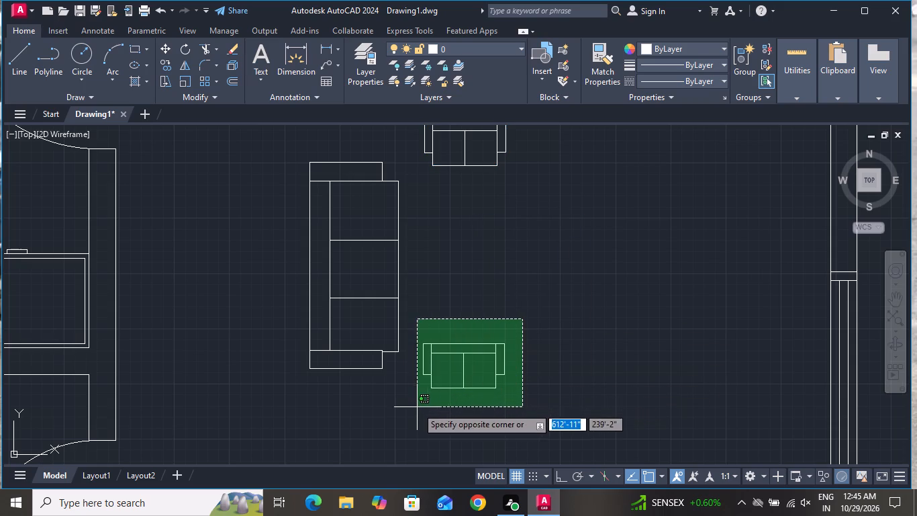
left_click(417, 407)
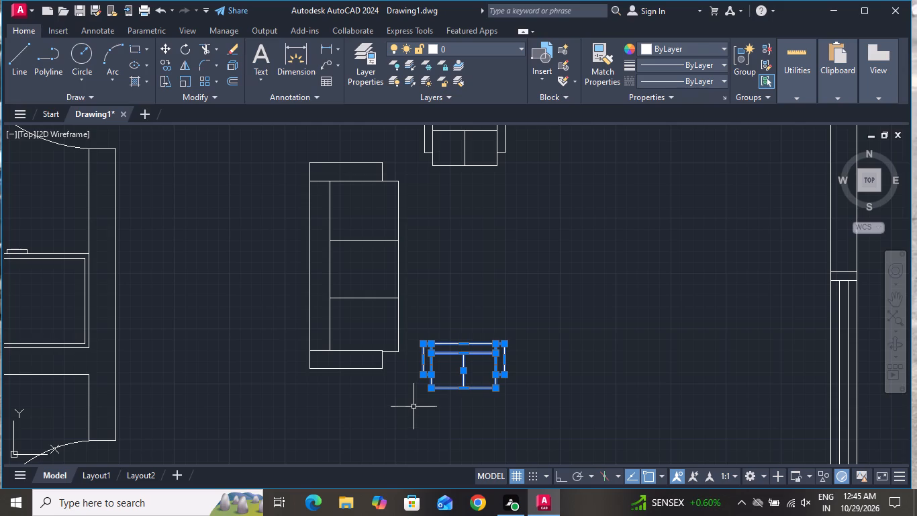
left_click(565, 478)
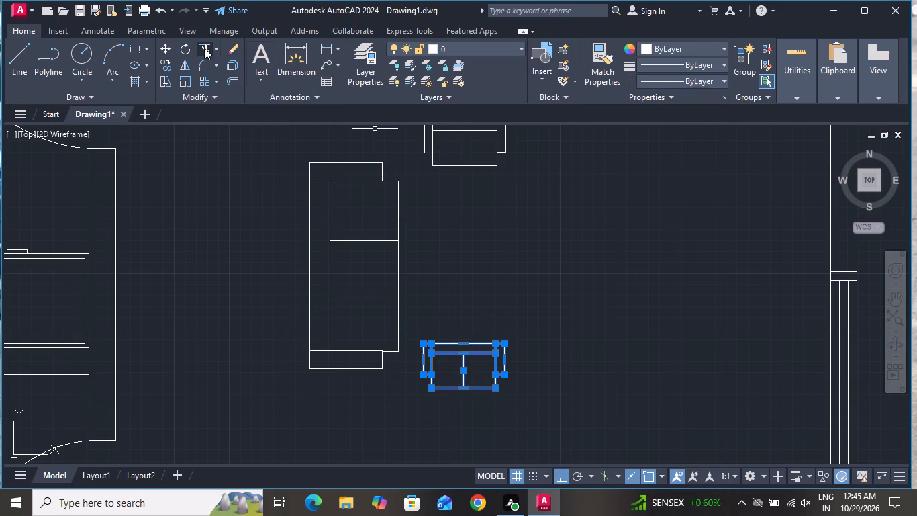
left_click(189, 51)
left_click(517, 349)
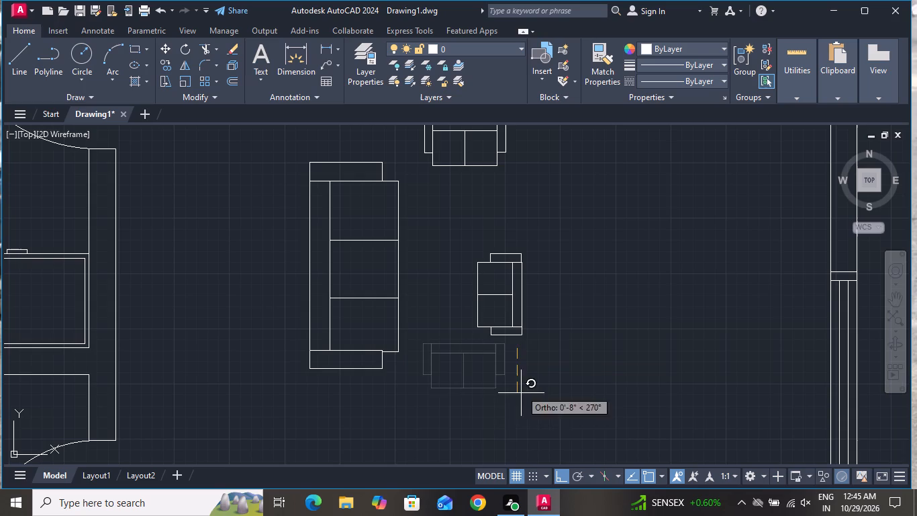
left_click(248, 352)
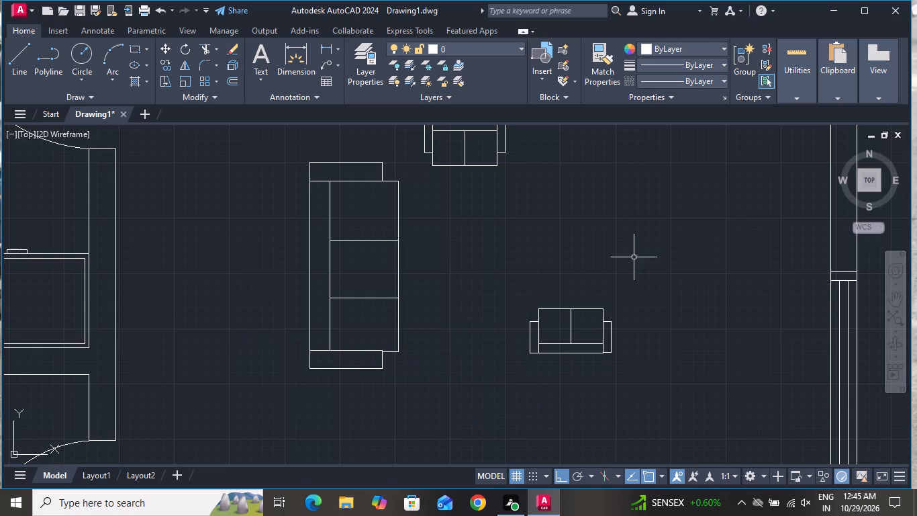
Move the rotated two-seat sofa back beside the three-seat sofa's lower end, about 1'-11" left and 11" down.
left_click(642, 286)
left_click(486, 373)
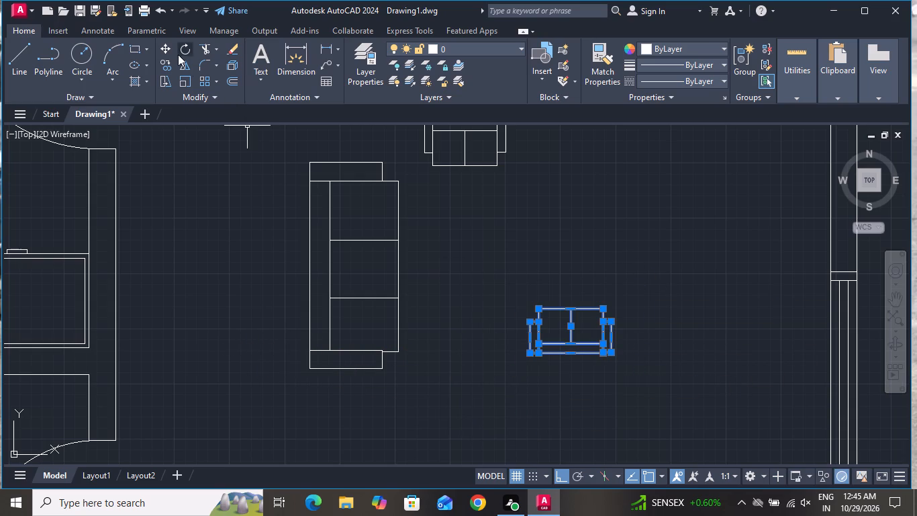
left_click(165, 51)
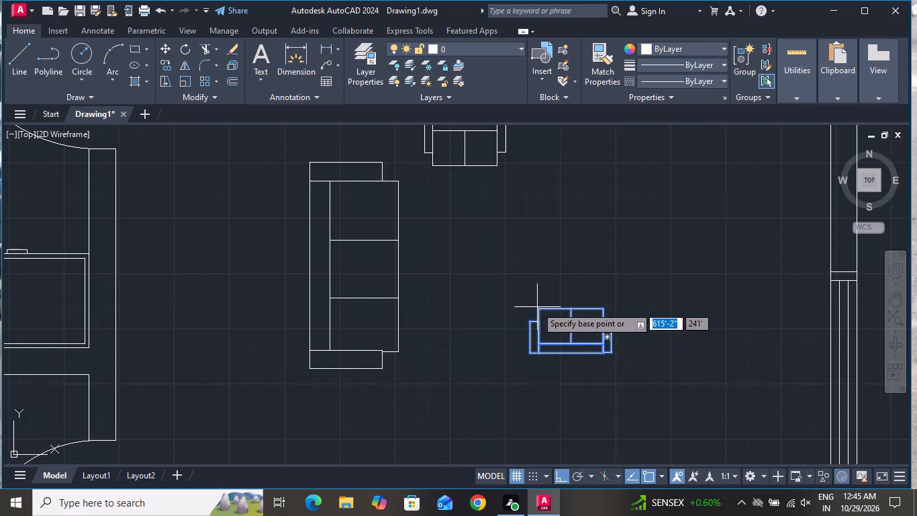
left_click(536, 305)
left_click(558, 474)
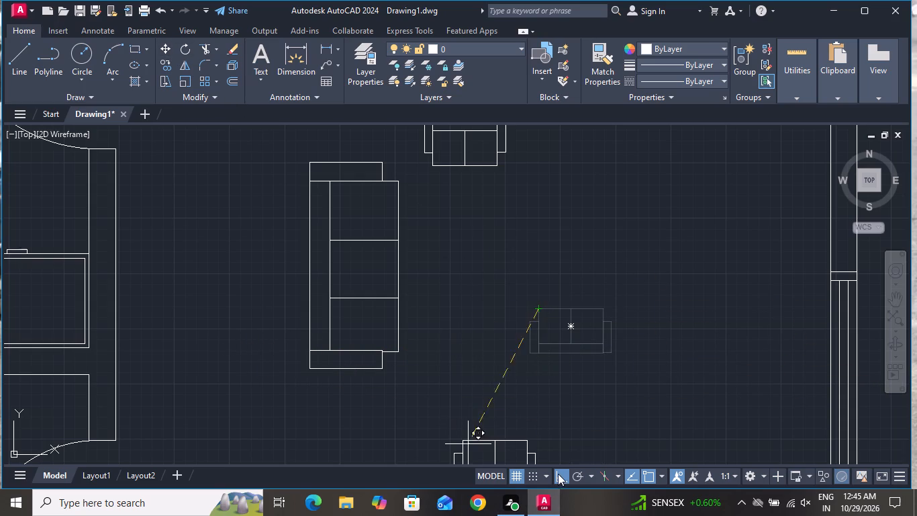
scroll(456, 375, "up", 1)
scroll(446, 372, "down", 1)
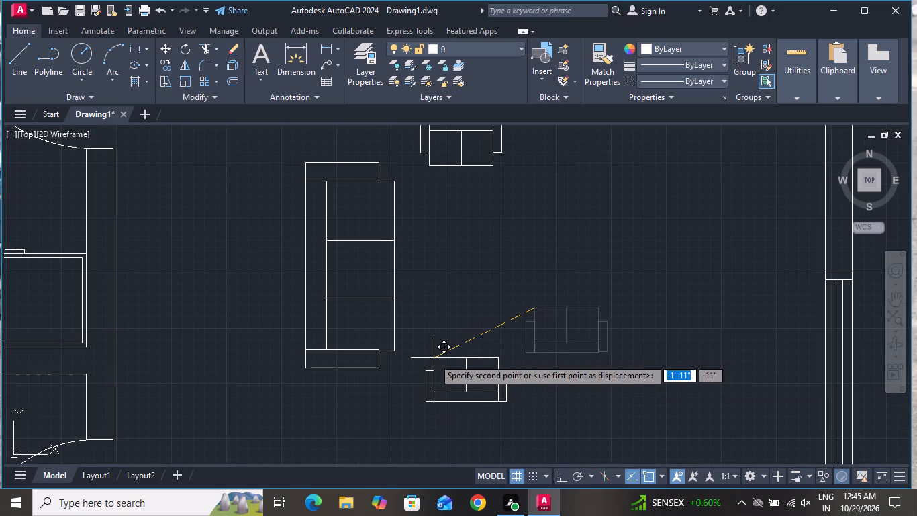
left_click(437, 357)
Draw an upright rectangle for a centre table between the two two-seat sofas, in front of the three-seat sofa.
scroll(481, 415, "down", 2)
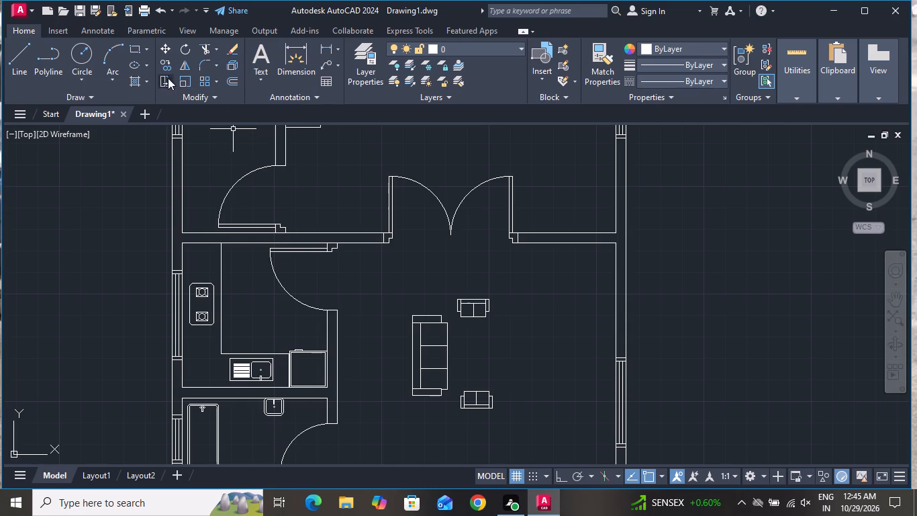
left_click(134, 46)
scroll(491, 388, "up", 2)
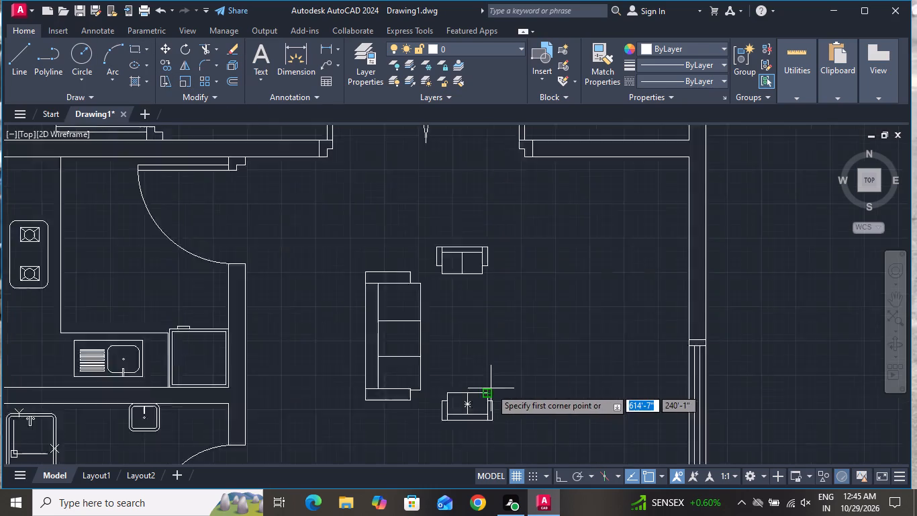
left_click(414, 261)
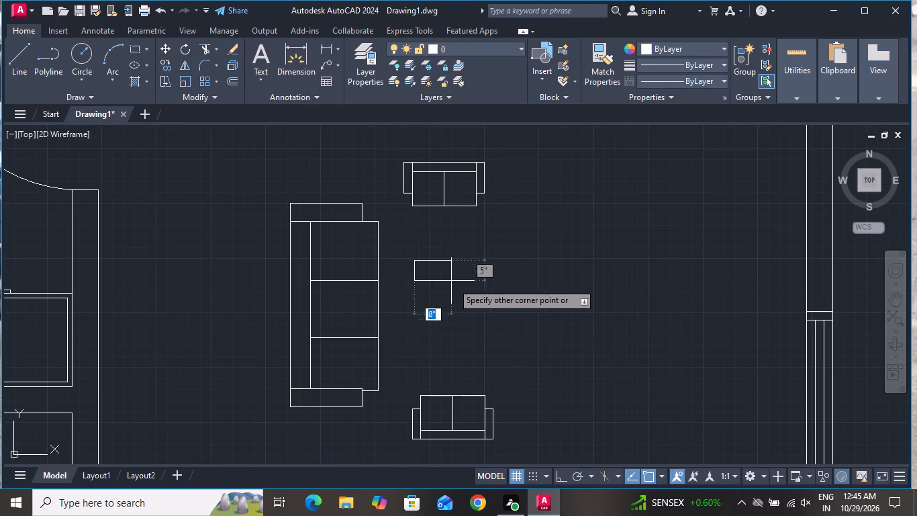
left_click(483, 359)
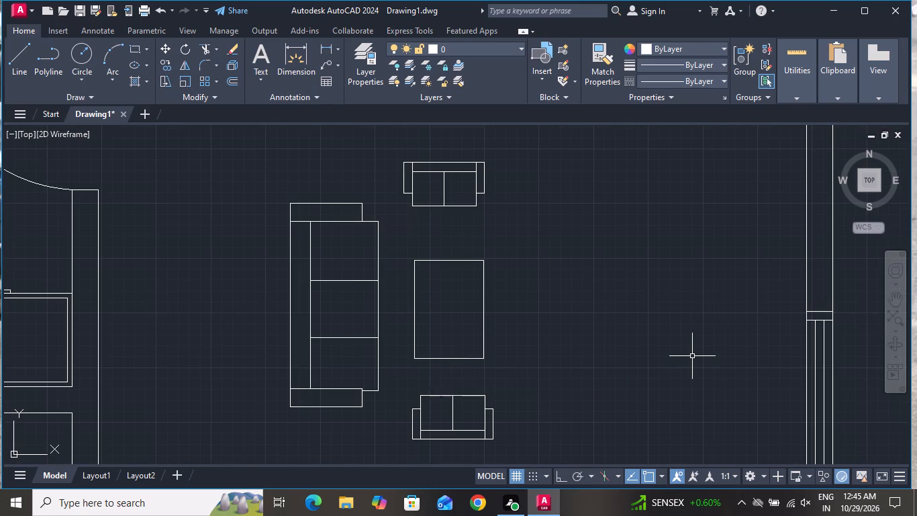
Offset the centre table's rectangle 1" inward to form its inner border.
type("o 1")
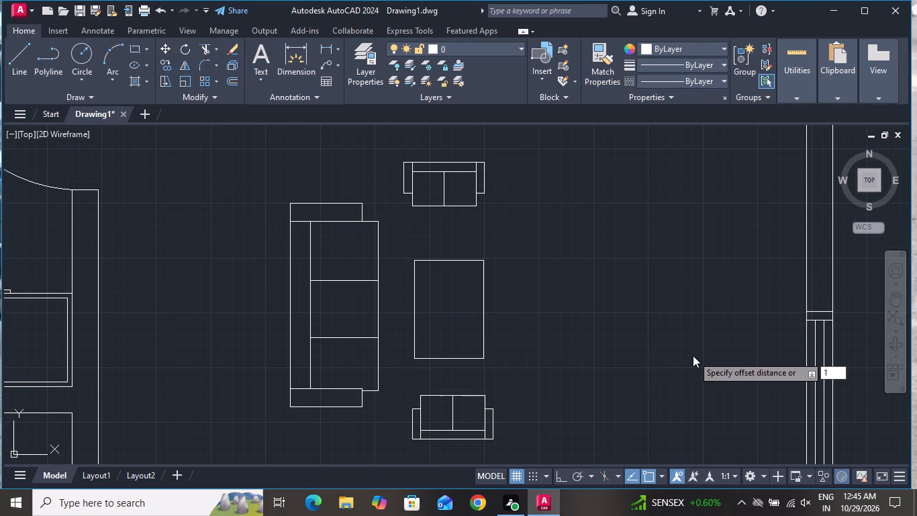
key("shift+quotedbl")
key("Return")
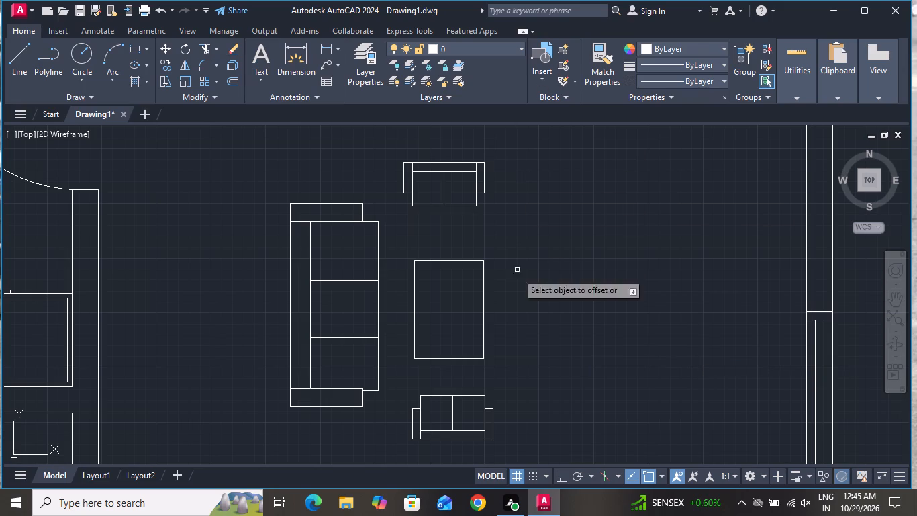
left_click(482, 305)
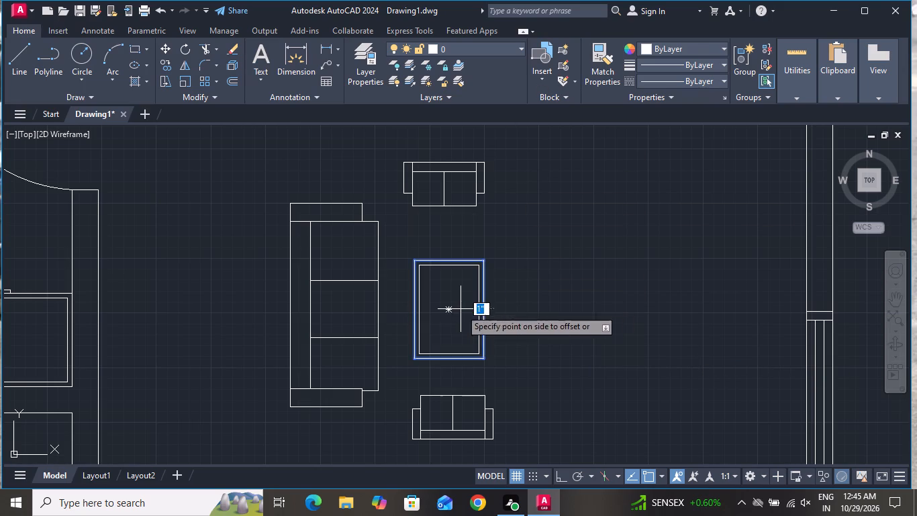
left_click(461, 309)
right_click(543, 279)
left_click(574, 302)
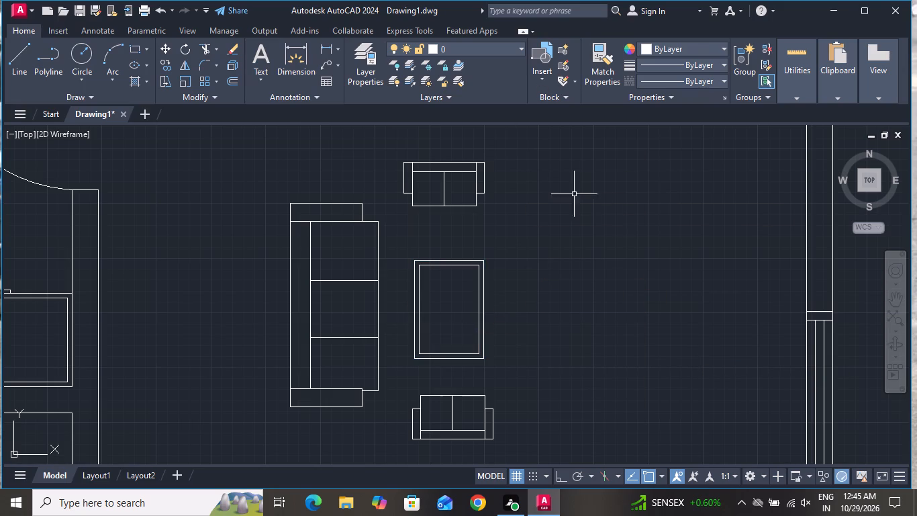
Move the upper two-seat sofa about 3" straight down, closer to the centre table.
left_click(517, 153)
left_click(395, 220)
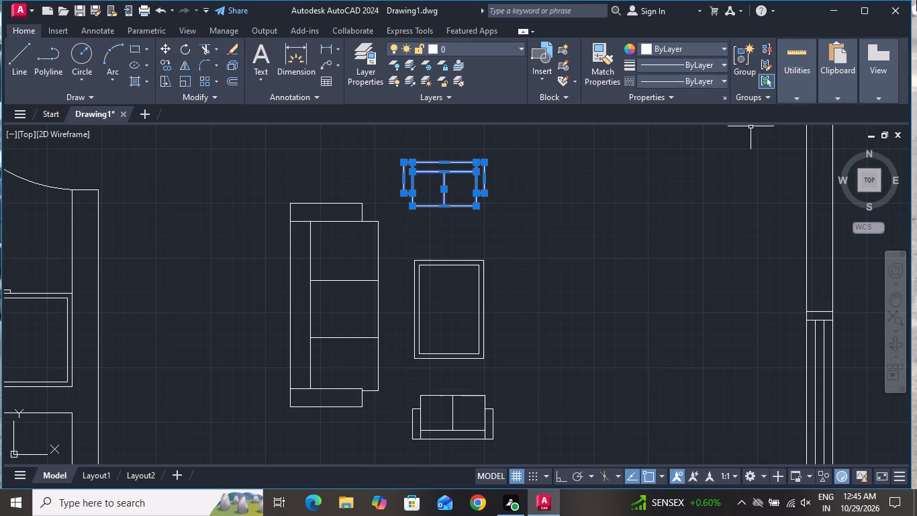
left_click(166, 48)
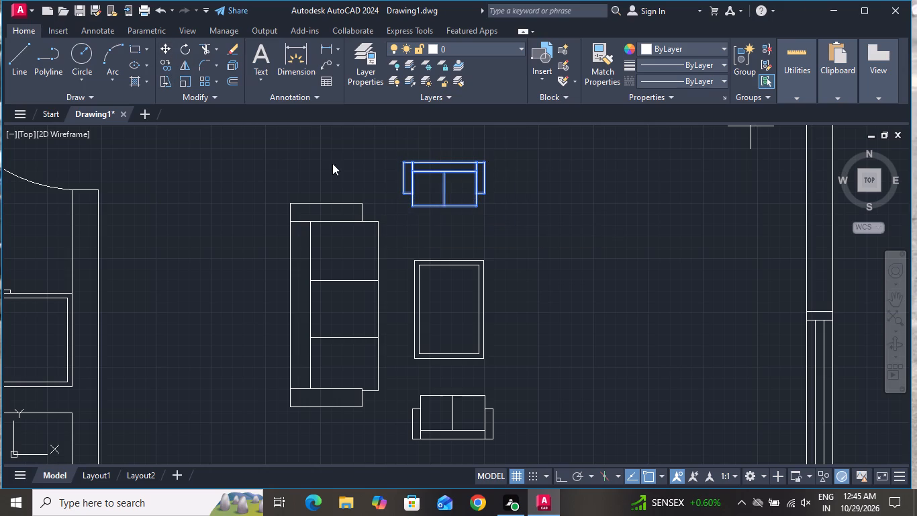
left_click(440, 211)
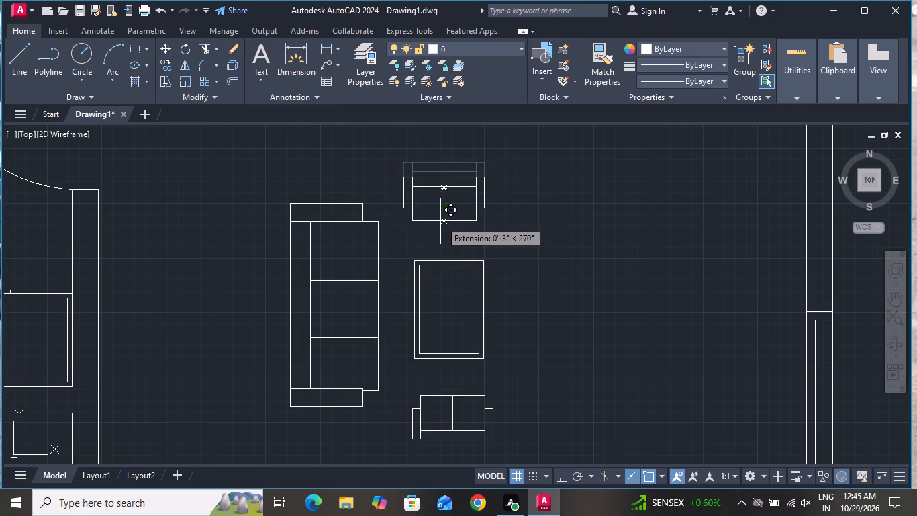
left_click(440, 221)
Insert the Trees - Imperial block from the architectural tool palette outside the house, off its left wall.
scroll(471, 299, "down", 1)
scroll(579, 300, "down", 3)
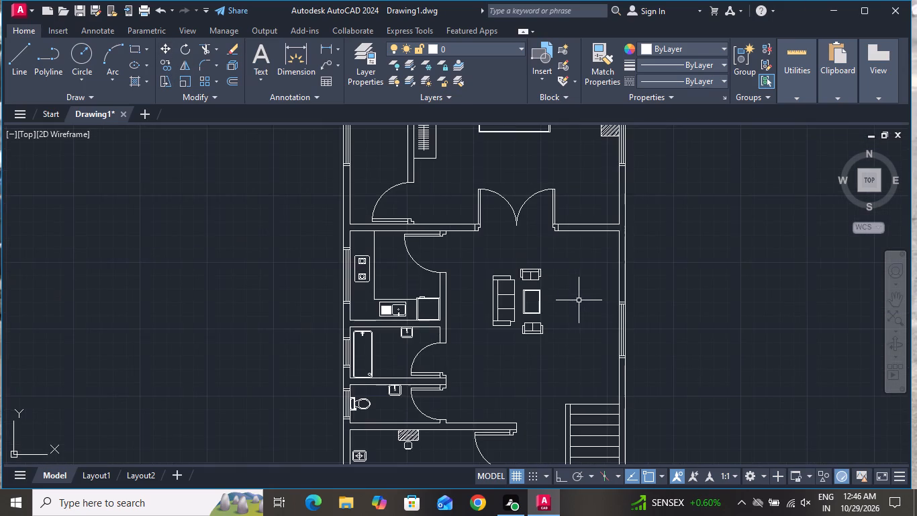
scroll(579, 300, "down", 1)
type("tp")
key("space")
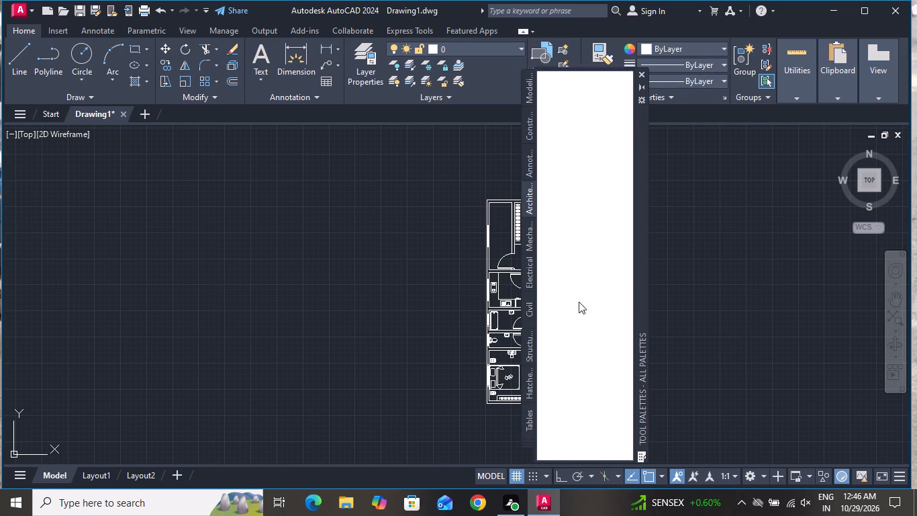
left_click_drag(578, 281, 504, 317)
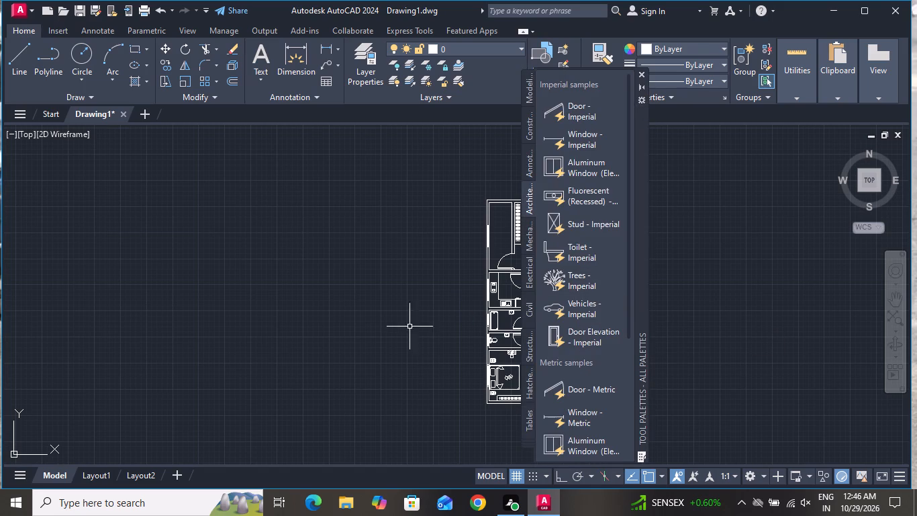
left_click_drag(589, 284, 454, 306)
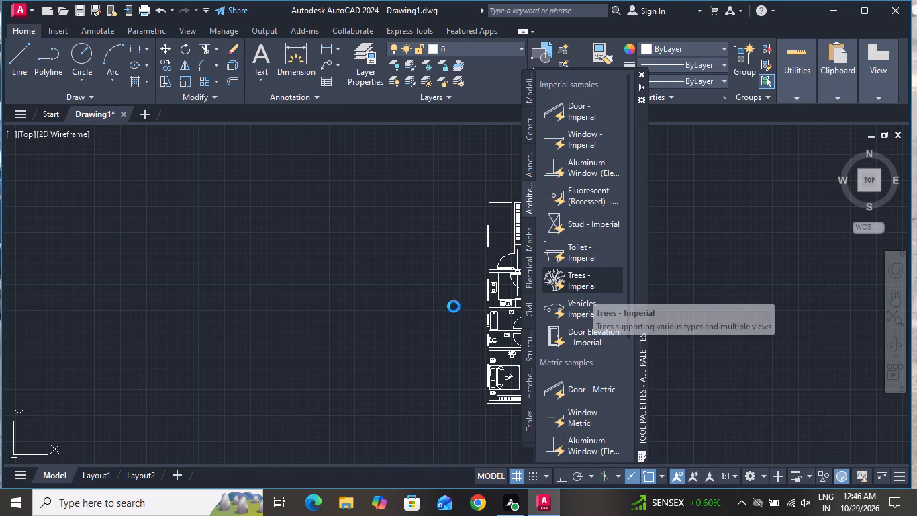
left_click_drag(454, 306, 440, 310)
left_click(644, 72)
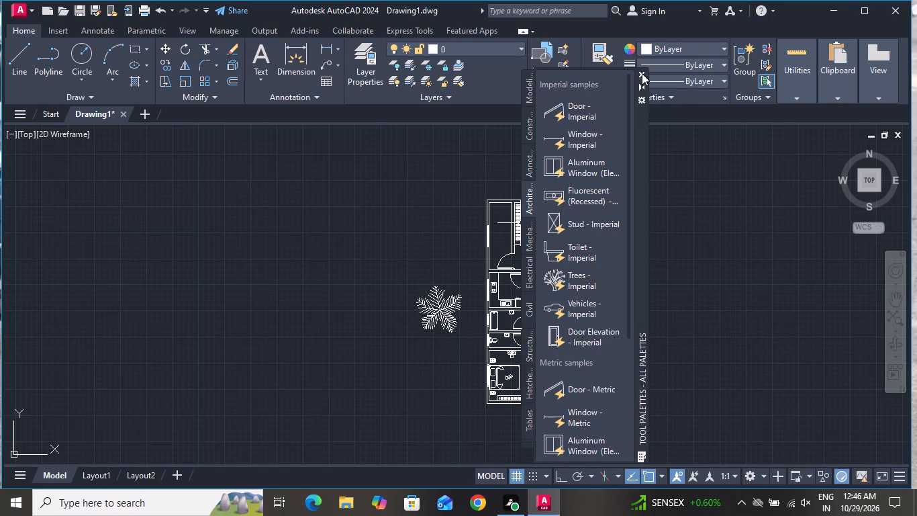
Select the tree block that overlaps the central hall's seating group.
scroll(426, 317, "up", 1)
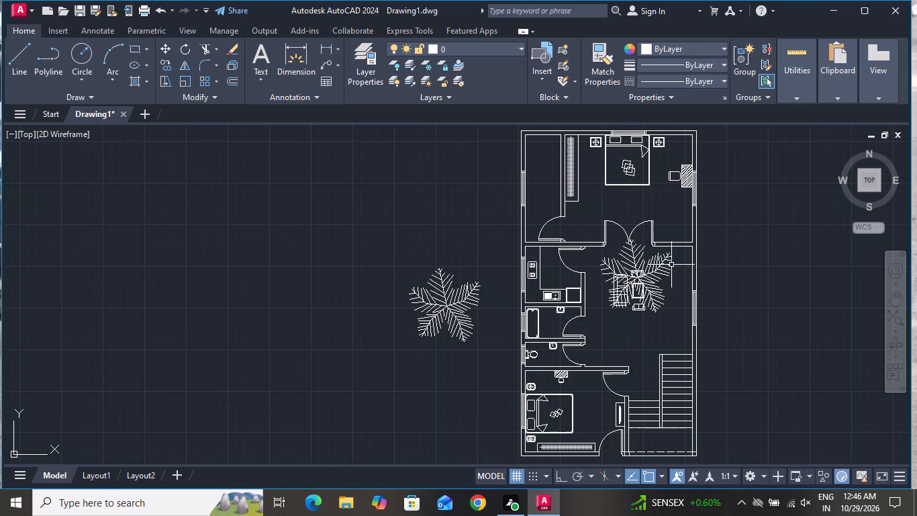
left_click(671, 265)
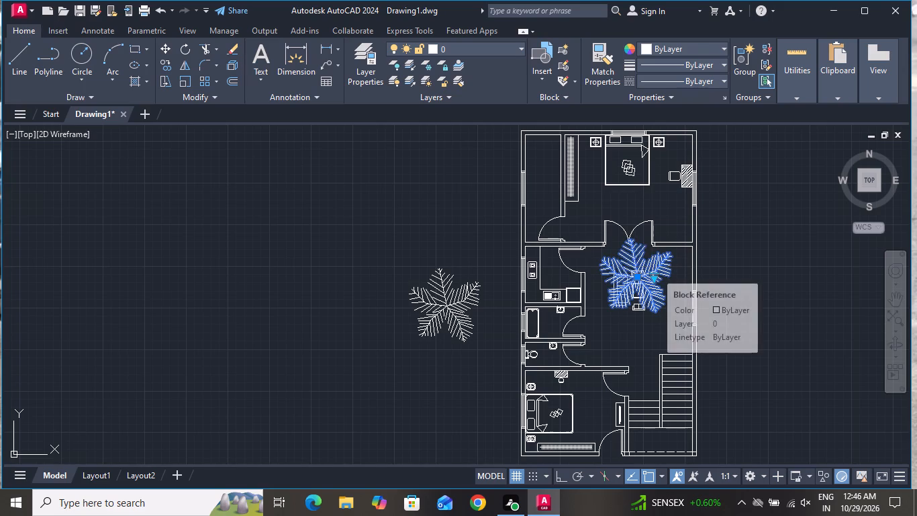
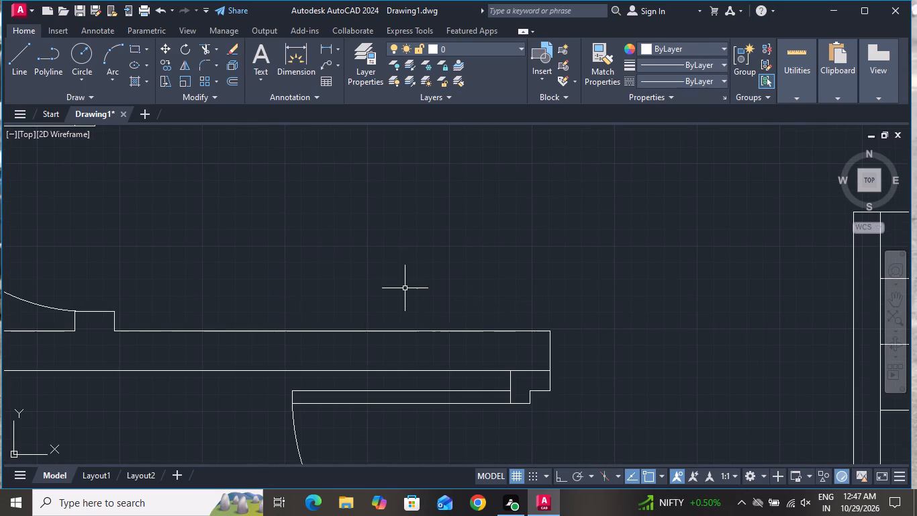
Start the Rectangle command with its Fillet option to give the new rectangle rounded corners.
type("rec f")
key("space")
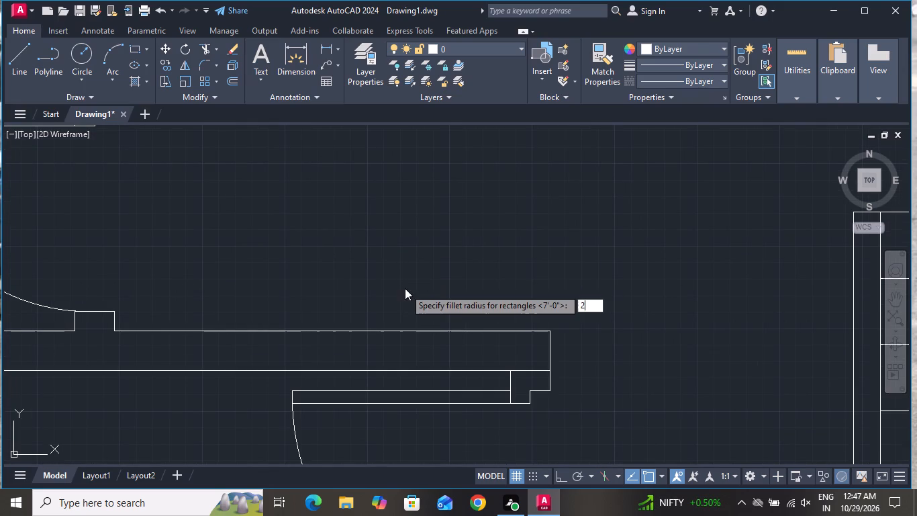
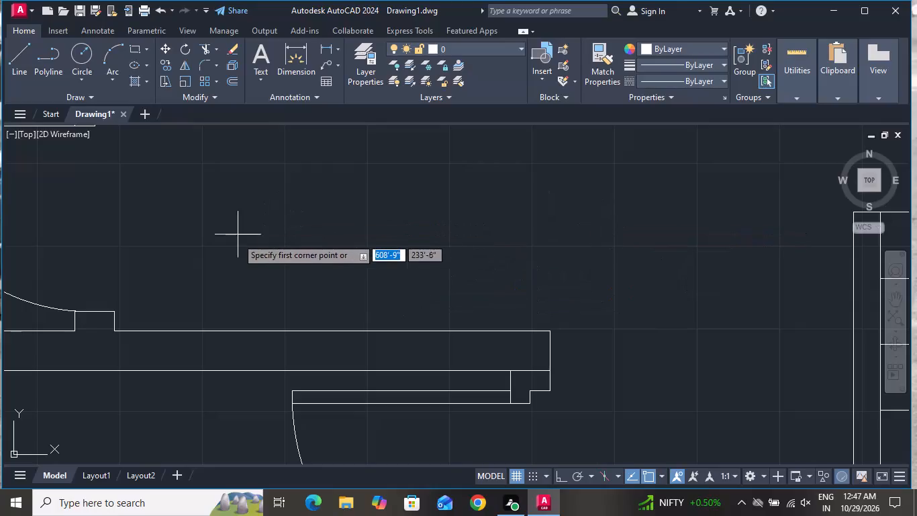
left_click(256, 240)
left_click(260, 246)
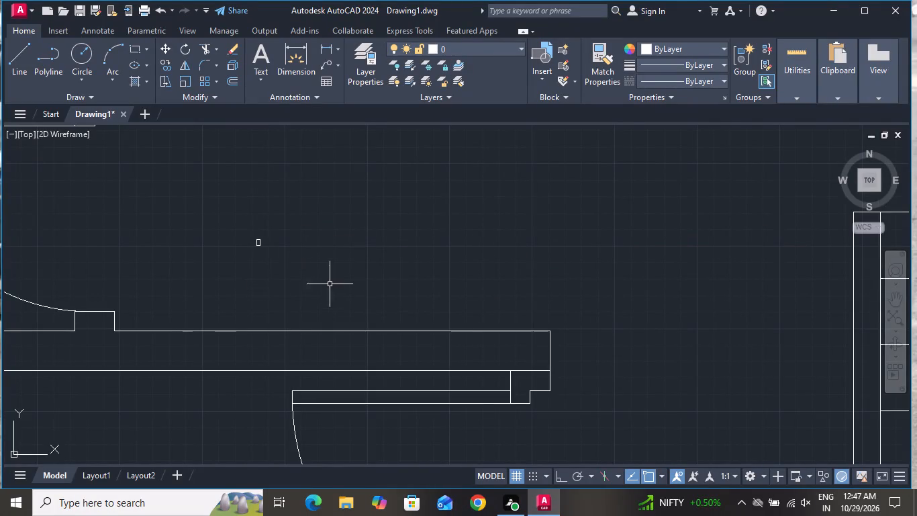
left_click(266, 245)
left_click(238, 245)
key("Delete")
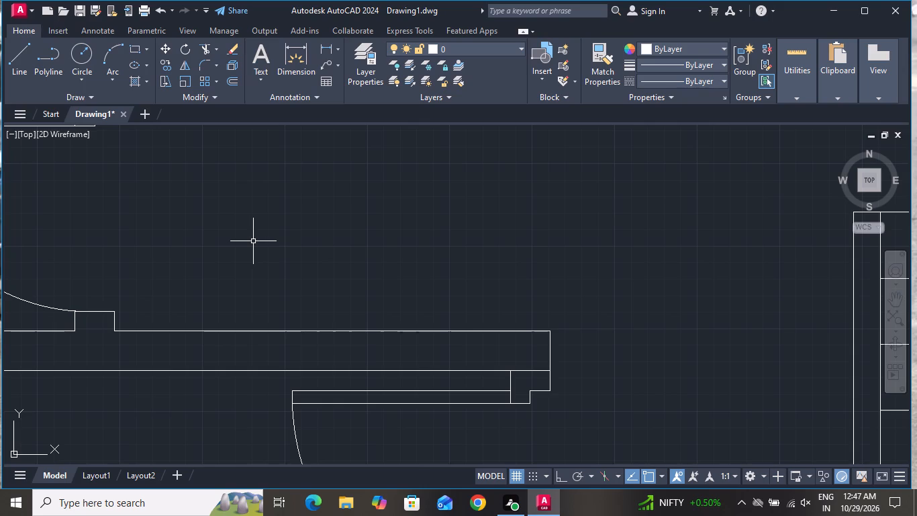
Draw a freehand rounded-corner rectangle above the door opening, overlapping the horizontal wall near its free end.
left_click(134, 46)
left_click(351, 248)
left_click(501, 357)
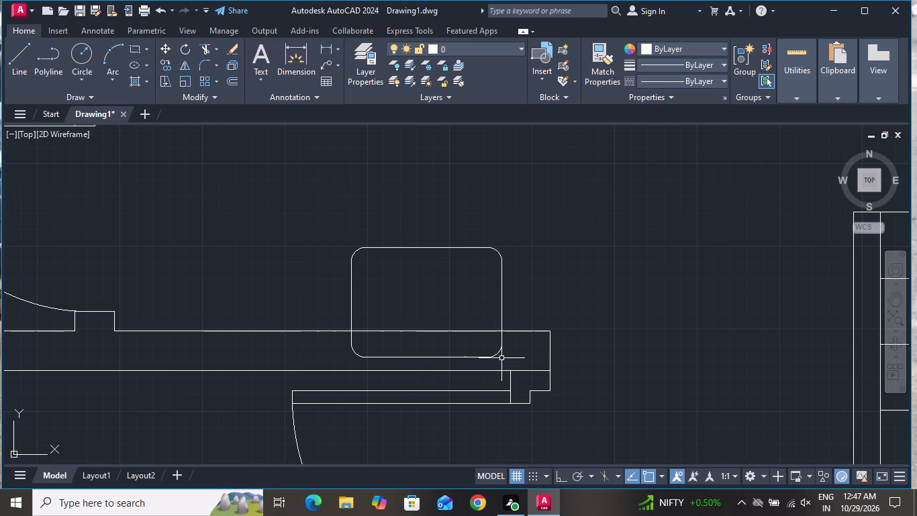
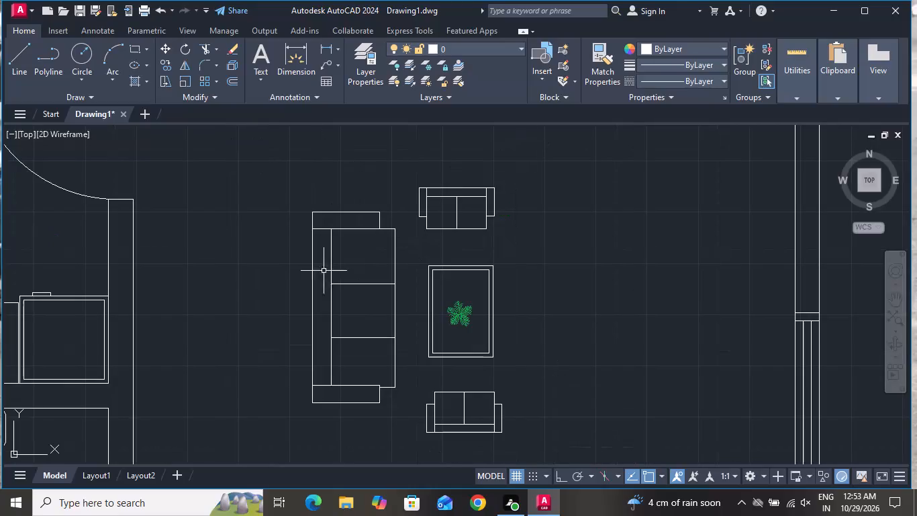
Draw a small, roughly square rounded-corner rectangle just above the upper armrest of the three-seat sofa.
left_click(134, 48)
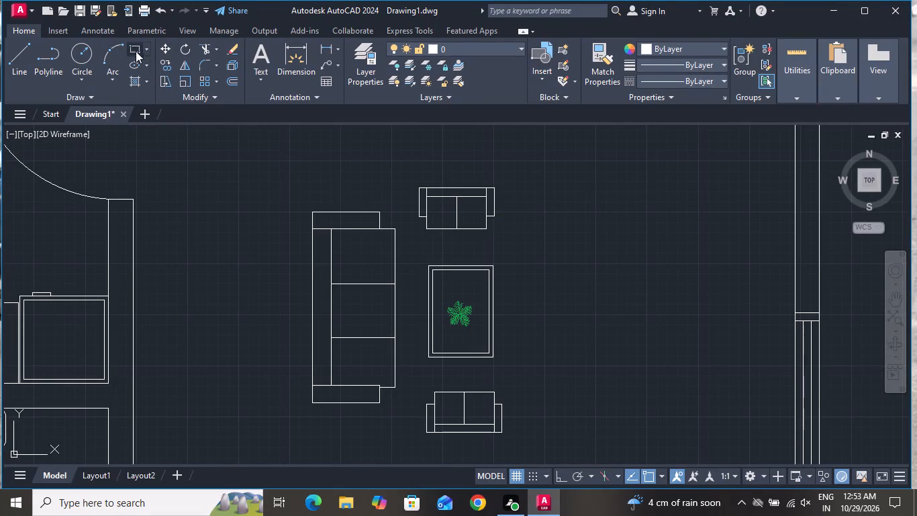
scroll(360, 245, "down", 2)
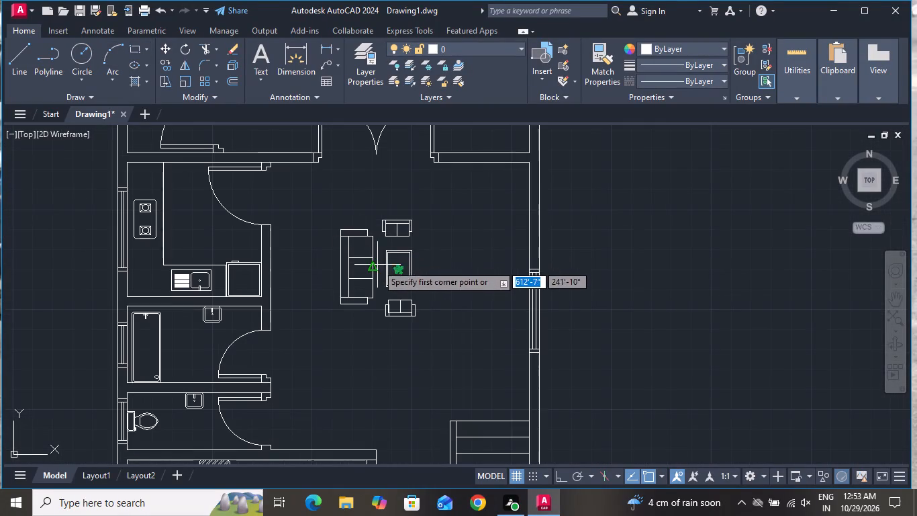
scroll(338, 212, "up", 2)
left_click(353, 205)
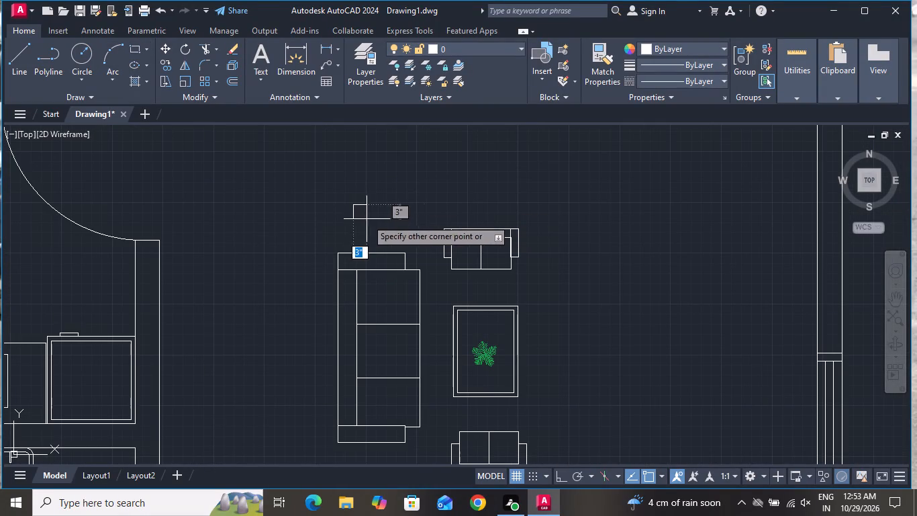
left_click(391, 241)
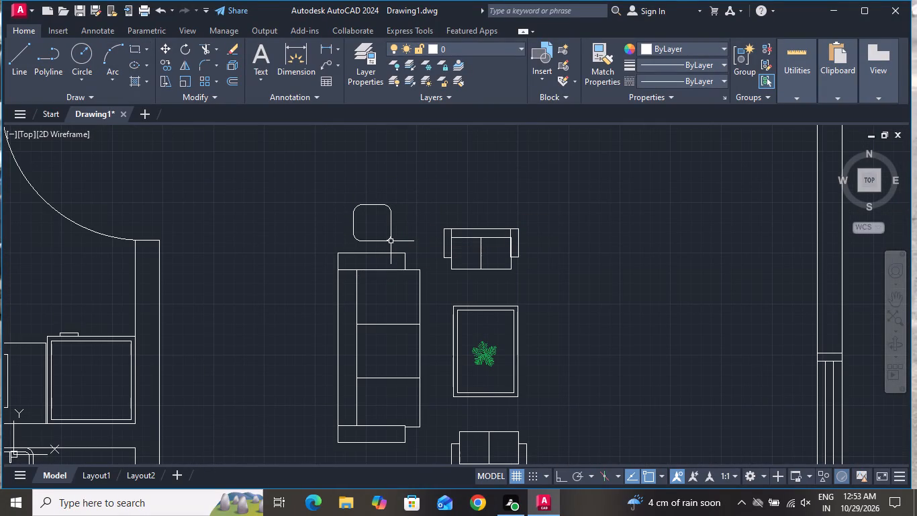
Offset the new rounded-corner rectangle 1" inward to form the side table's inner border.
type("o")
key("space")
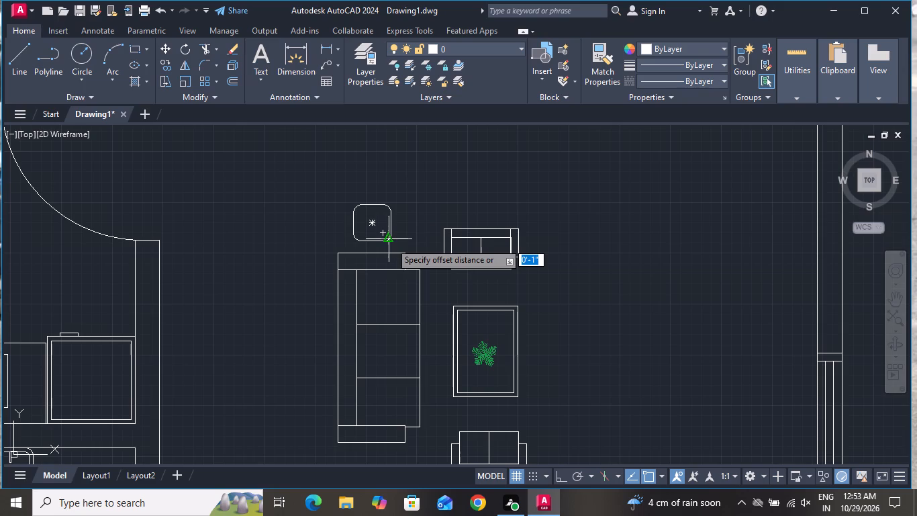
key("1")
key("shift+quotedbl")
key("Return")
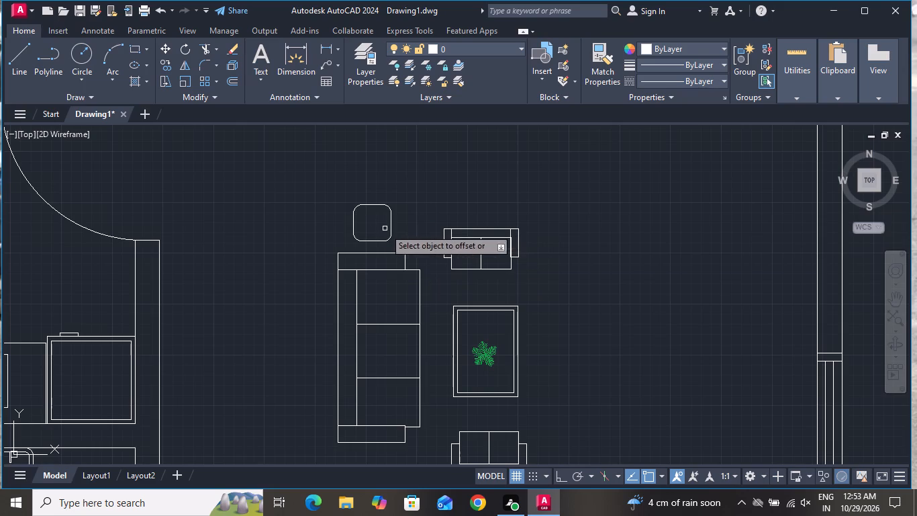
left_click(390, 228)
left_click(375, 228)
right_click(377, 227)
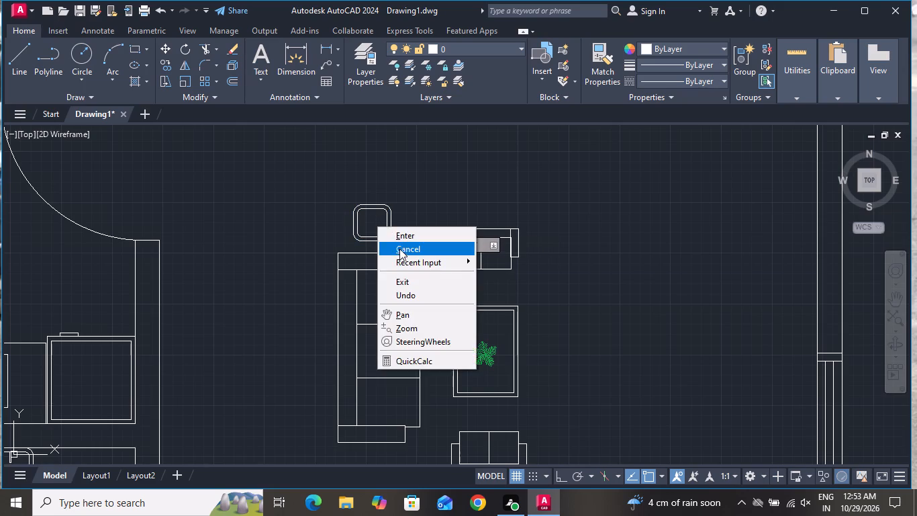
left_click(400, 250)
Draw a circle with a radius of about 2" at the centre of the double rounded rectangle.
left_click(86, 50)
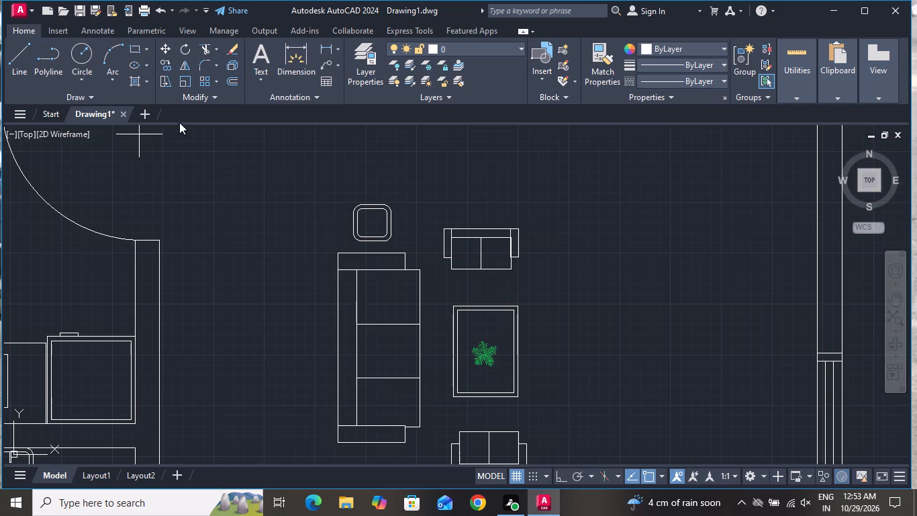
scroll(348, 267, "up", 1)
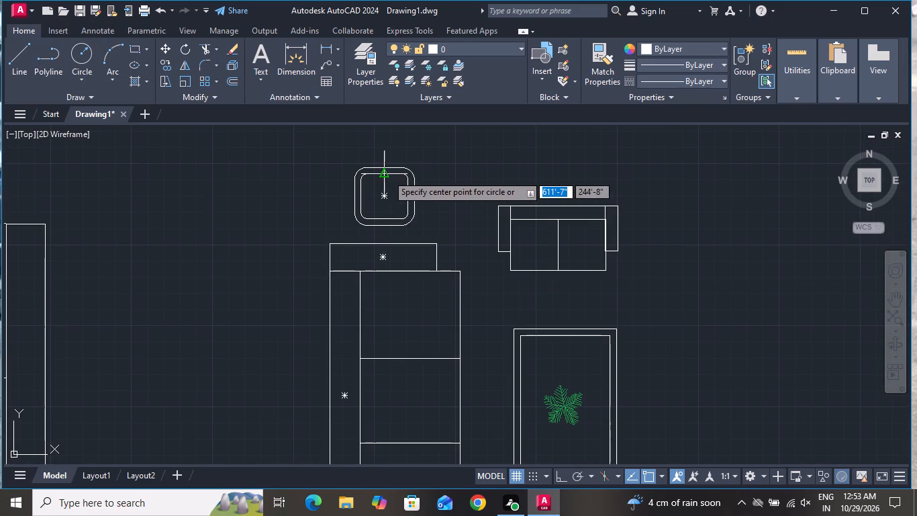
left_click(383, 193)
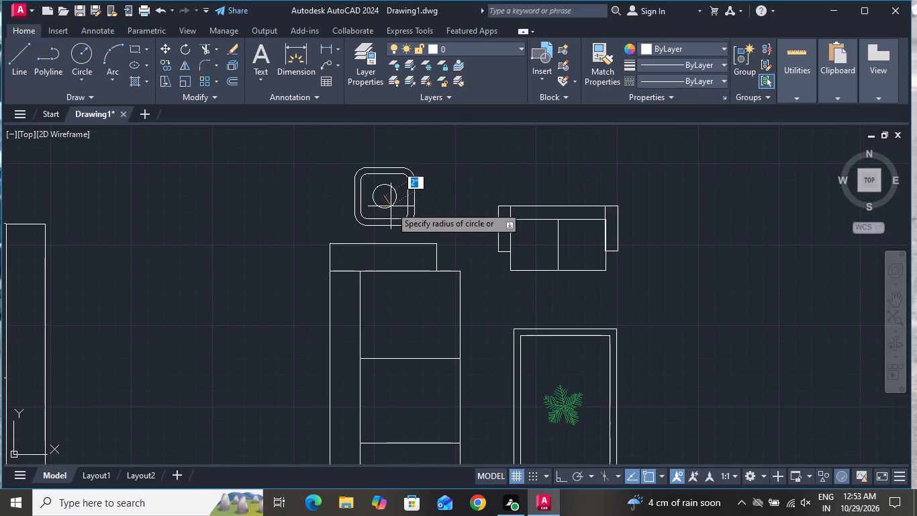
left_click(391, 207)
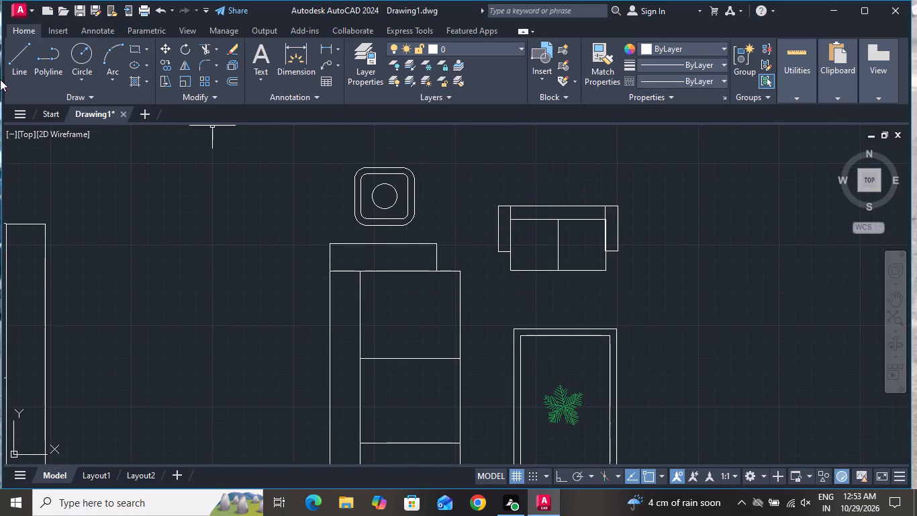
Draw a roughly horizontal line about 6" long through the circle's centre, extending past it on both sides within the inner rectangle.
left_click(11, 57)
scroll(377, 191, "up", 2)
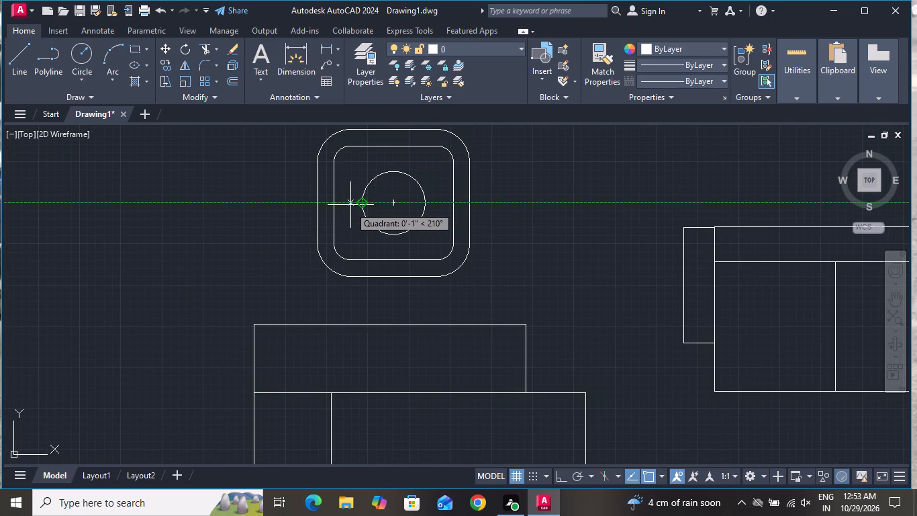
scroll(350, 204, "up", 1)
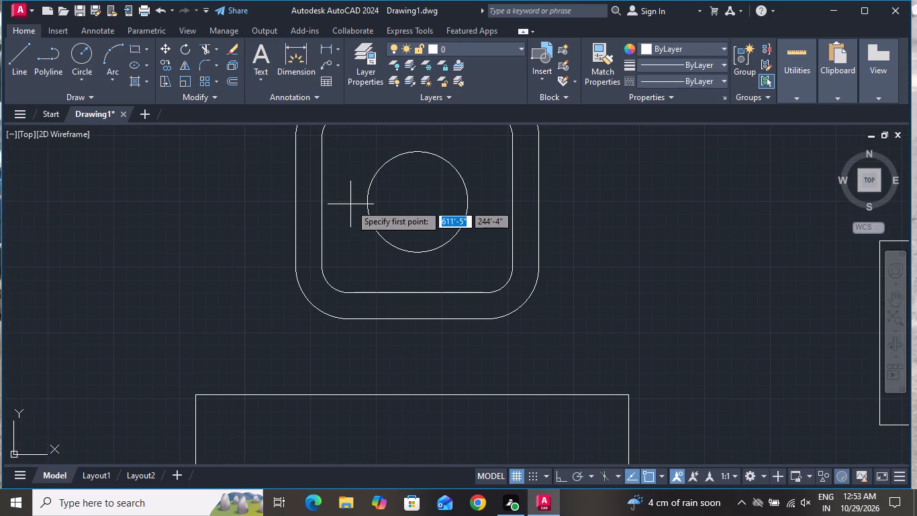
left_click(344, 204)
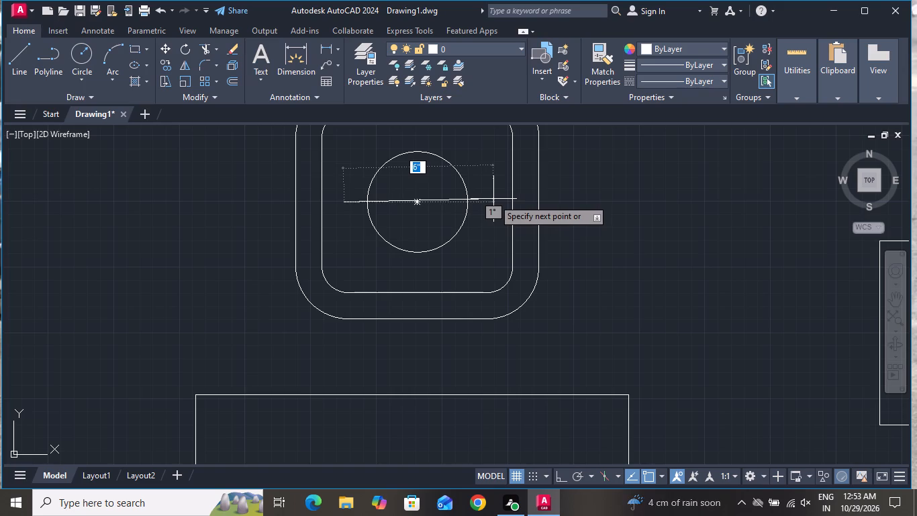
left_click(495, 200)
right_click(495, 201)
left_click(519, 225)
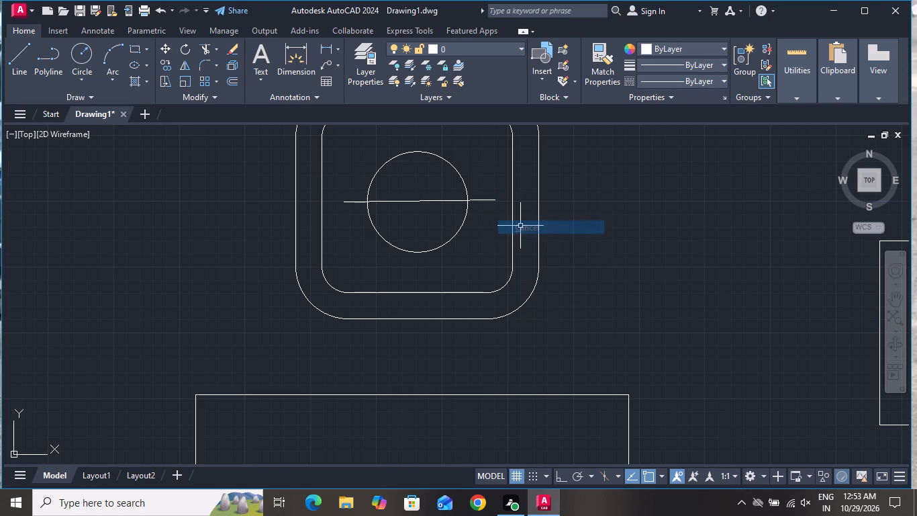
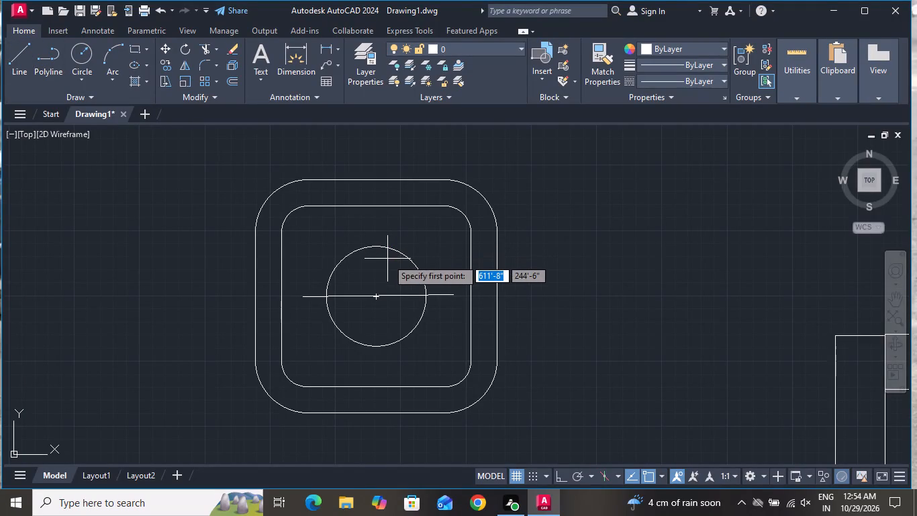
Draw a vertical line about 6" long through the circle's centre, with ortho on, to complete the lamp symbol's cross.
scroll(371, 264, "up", 2)
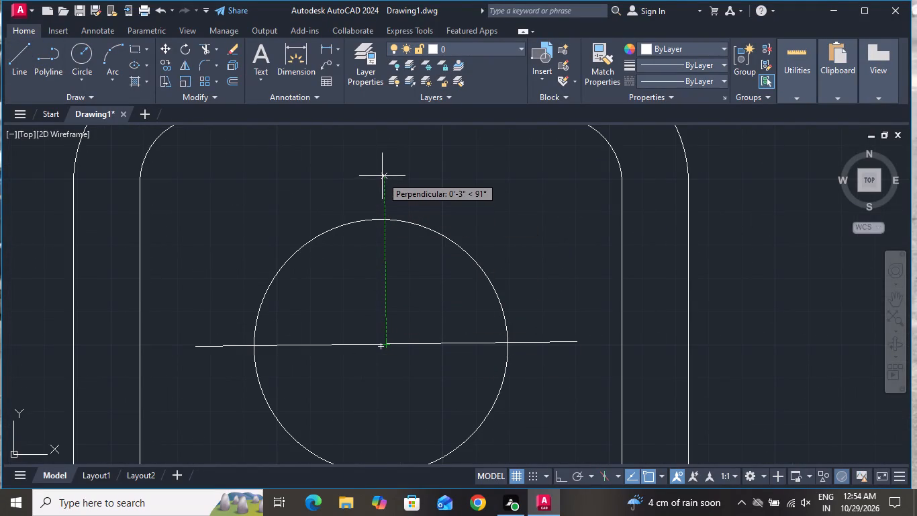
left_click_drag(382, 175, 383, 181)
scroll(409, 336, "down", 3)
scroll(401, 396, "up", 4)
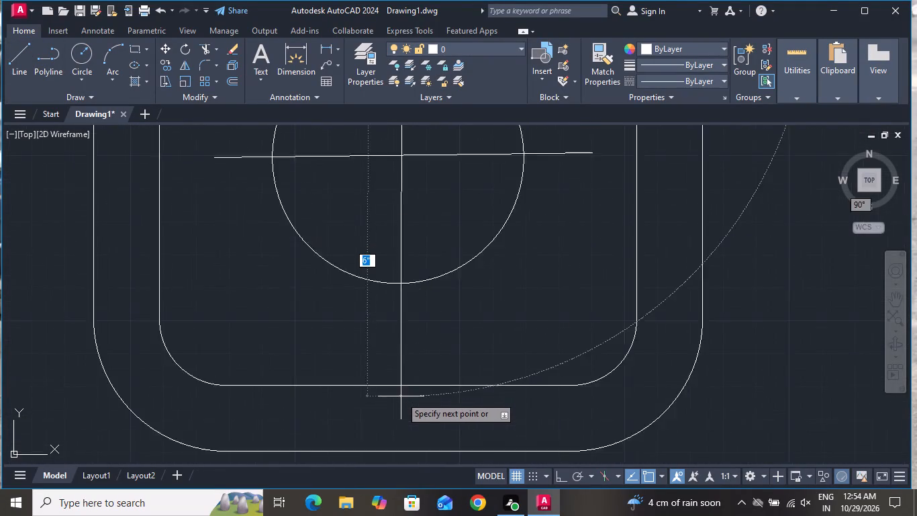
scroll(409, 328, "down", 4)
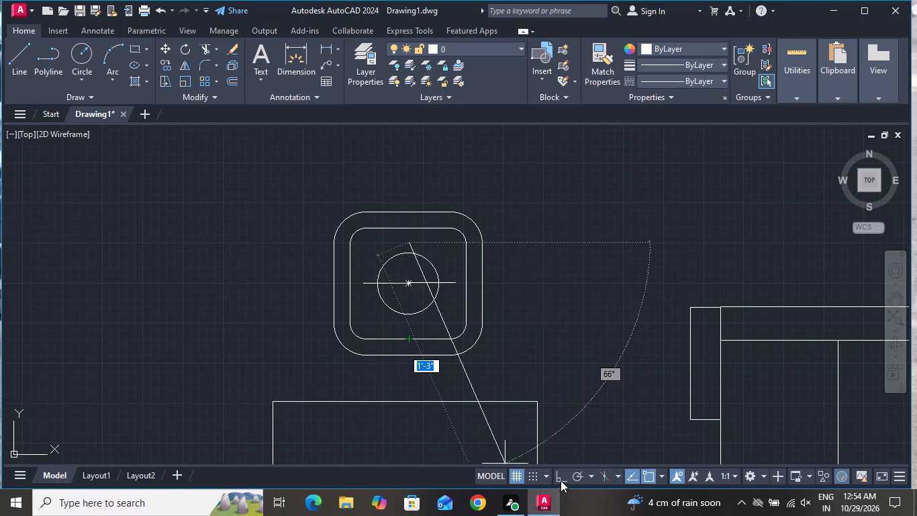
left_click(558, 477)
scroll(409, 337, "up", 2)
left_click(407, 318)
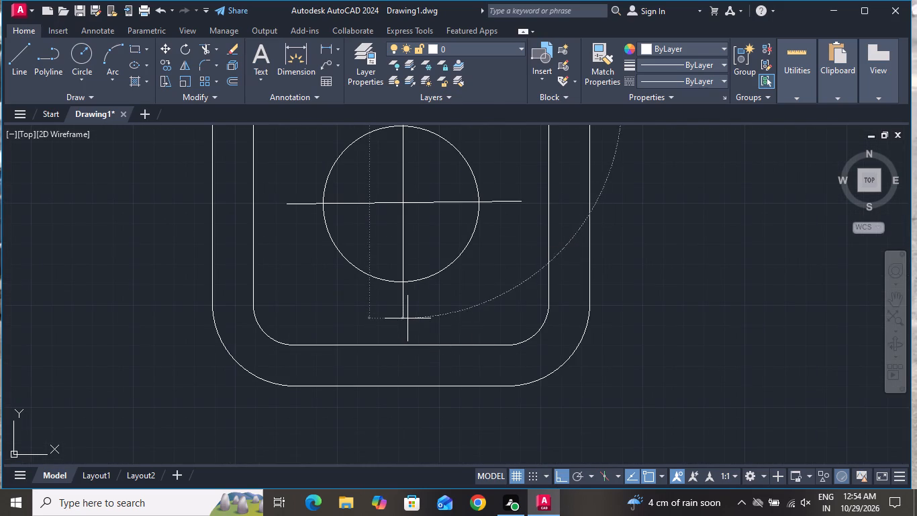
right_click(407, 318)
left_click(428, 339)
Copy the side table with its lamp symbol about 5'-3" straight down, to just below the three-seat sofa's lower armrest.
scroll(444, 385, "down", 3)
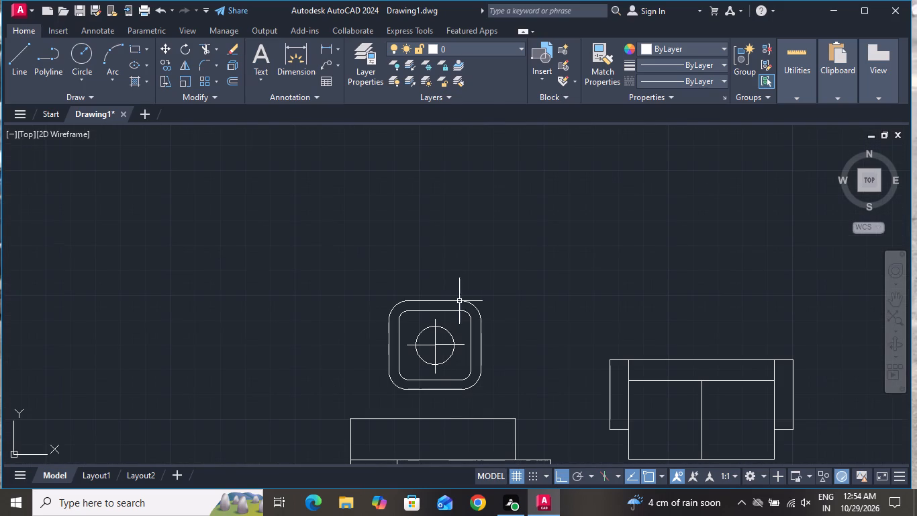
left_click(508, 279)
left_click(361, 396)
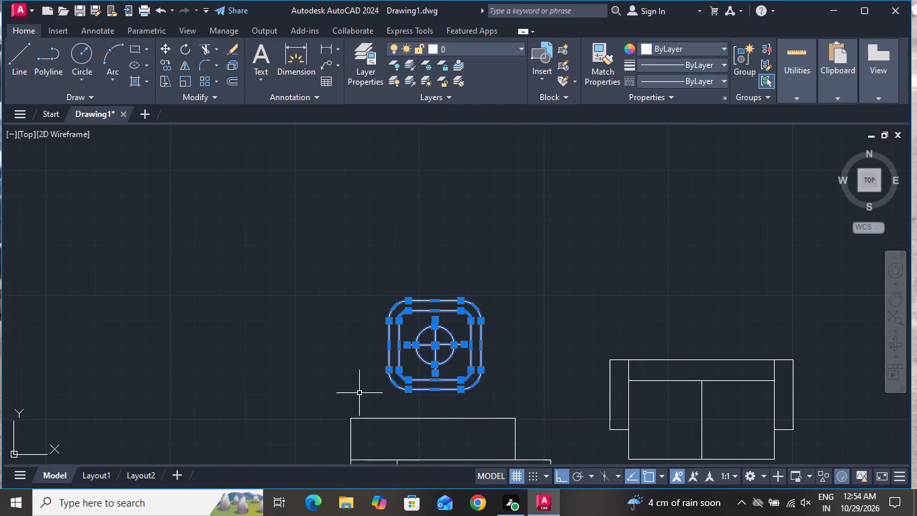
left_click(163, 70)
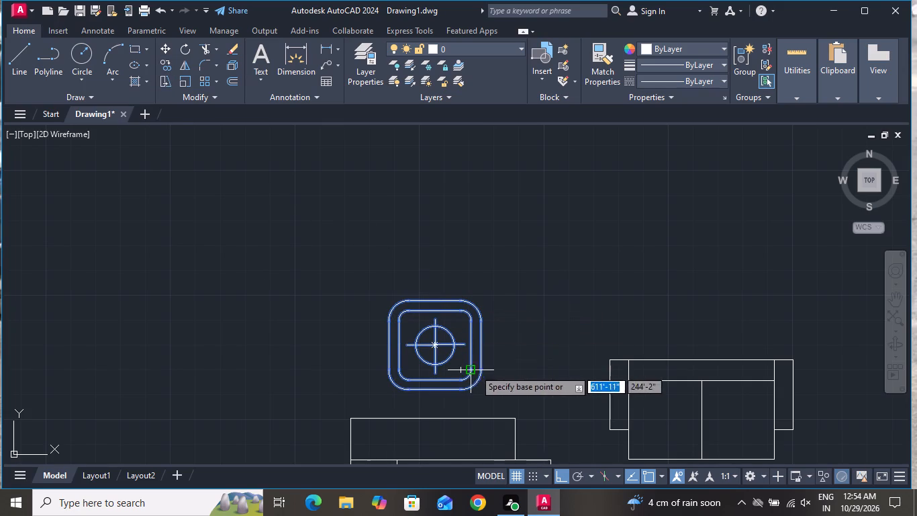
left_click(448, 360)
scroll(452, 283, "down", 4)
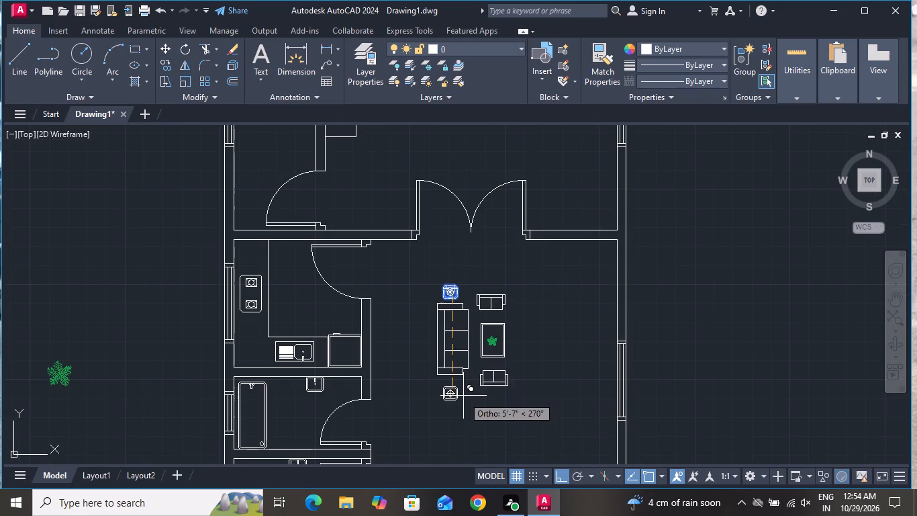
scroll(463, 394, "up", 2)
left_click(462, 383)
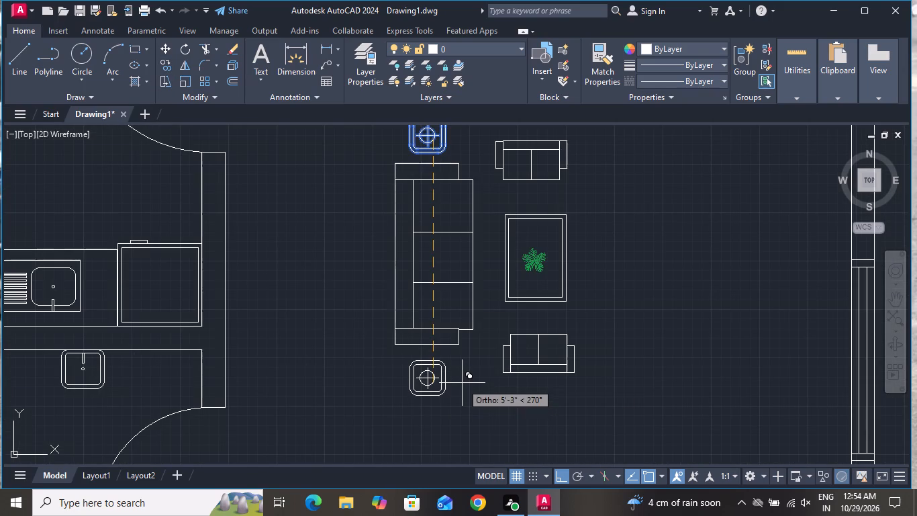
right_click(462, 383)
left_click(489, 232)
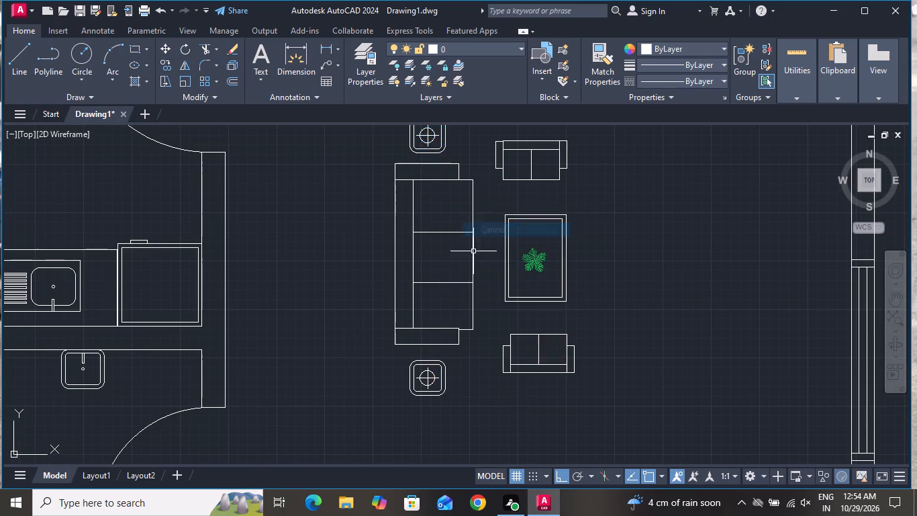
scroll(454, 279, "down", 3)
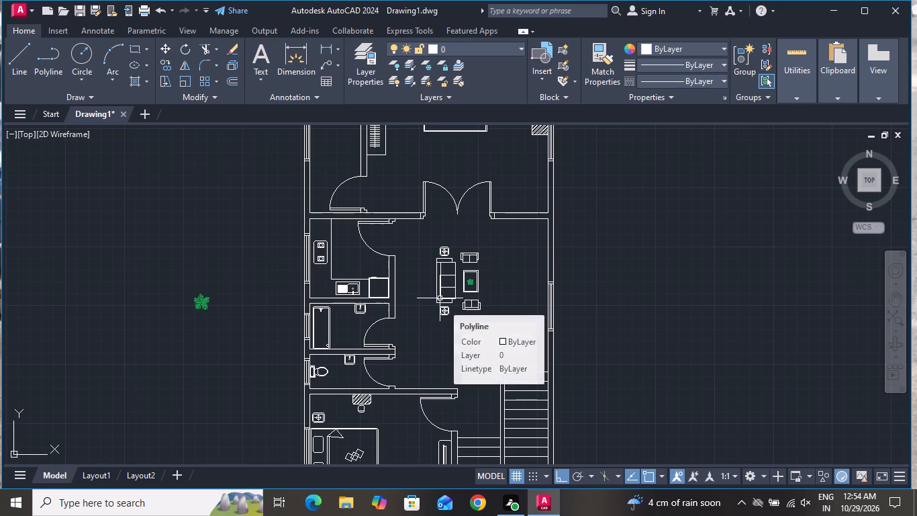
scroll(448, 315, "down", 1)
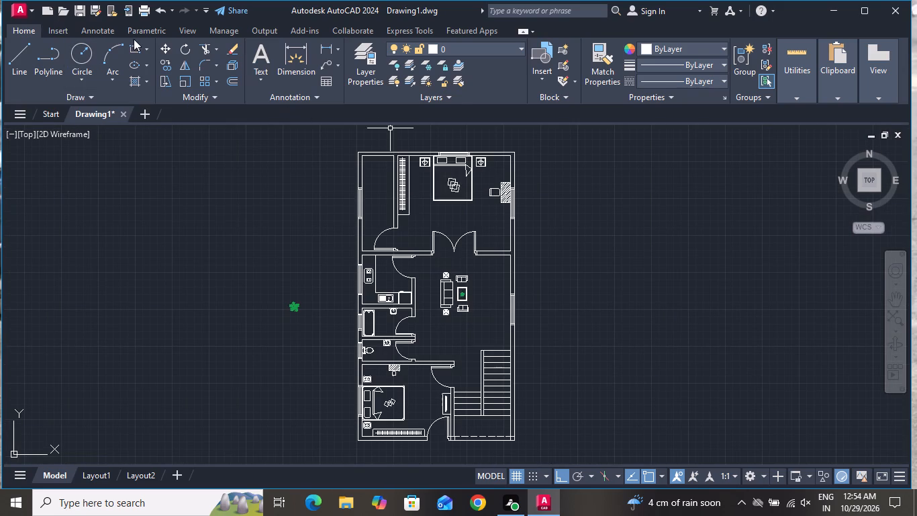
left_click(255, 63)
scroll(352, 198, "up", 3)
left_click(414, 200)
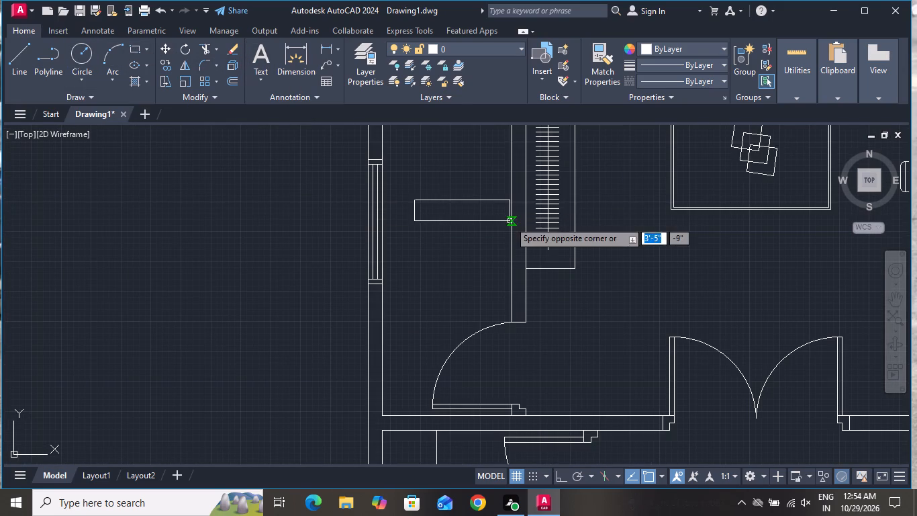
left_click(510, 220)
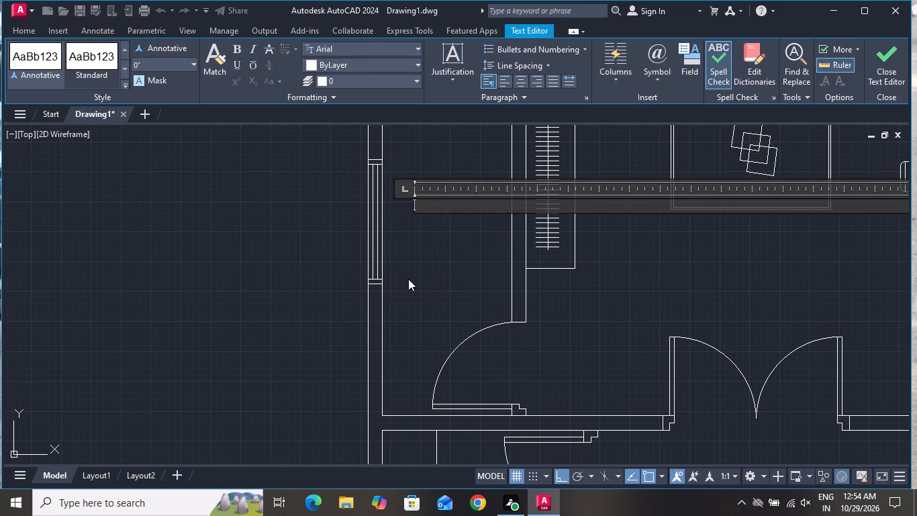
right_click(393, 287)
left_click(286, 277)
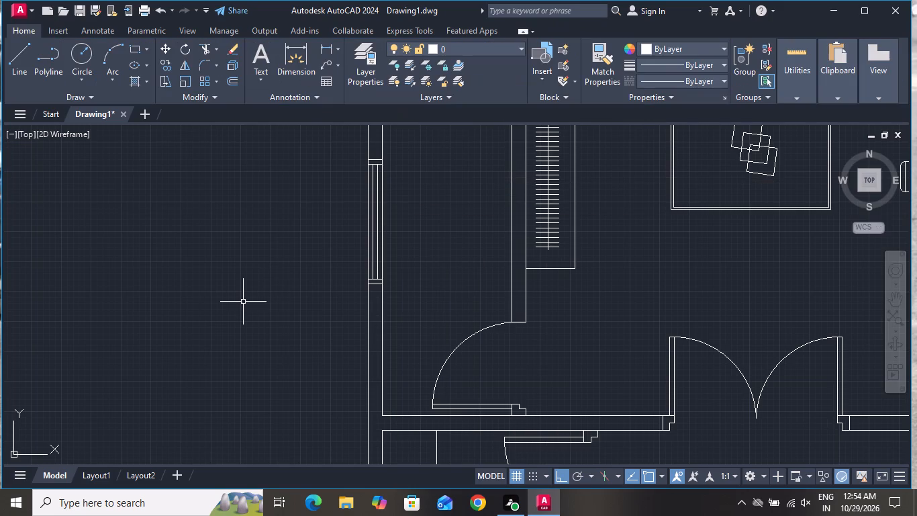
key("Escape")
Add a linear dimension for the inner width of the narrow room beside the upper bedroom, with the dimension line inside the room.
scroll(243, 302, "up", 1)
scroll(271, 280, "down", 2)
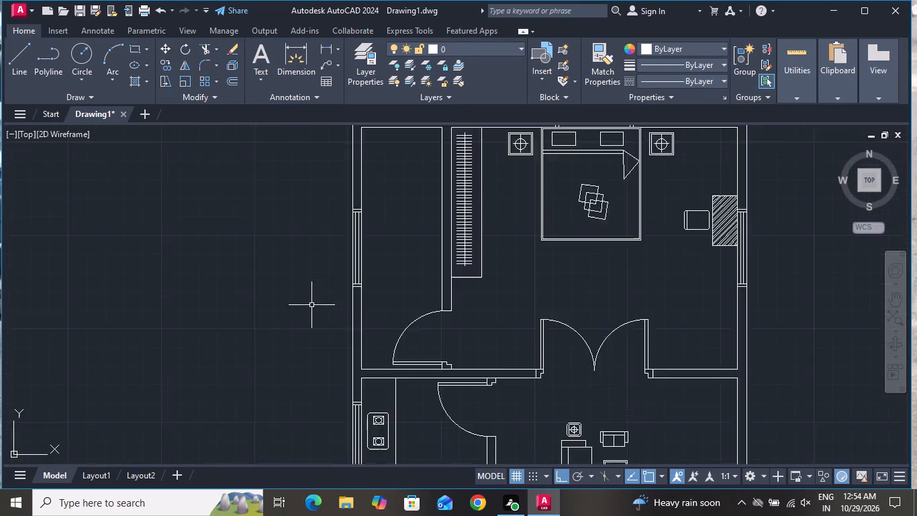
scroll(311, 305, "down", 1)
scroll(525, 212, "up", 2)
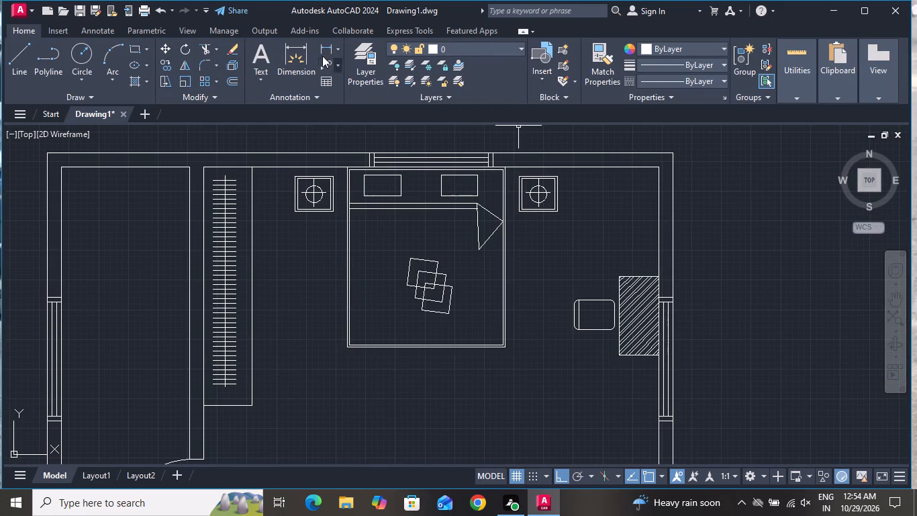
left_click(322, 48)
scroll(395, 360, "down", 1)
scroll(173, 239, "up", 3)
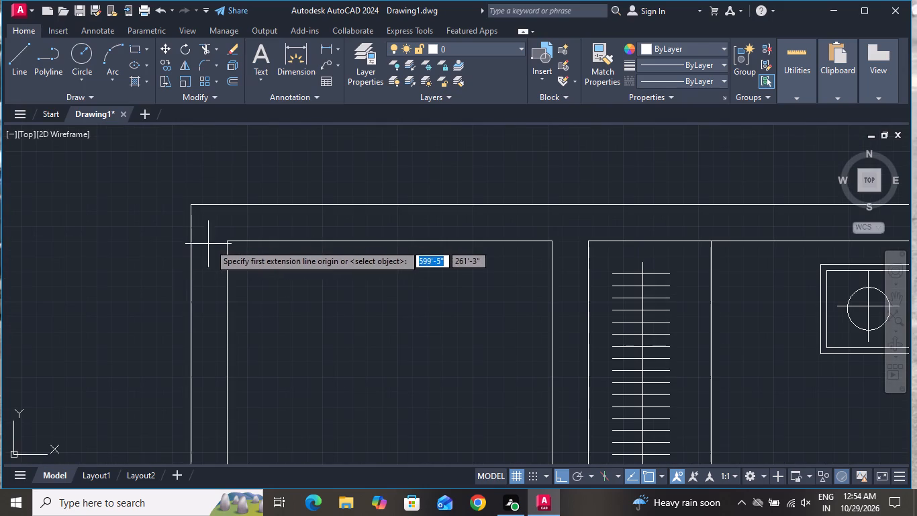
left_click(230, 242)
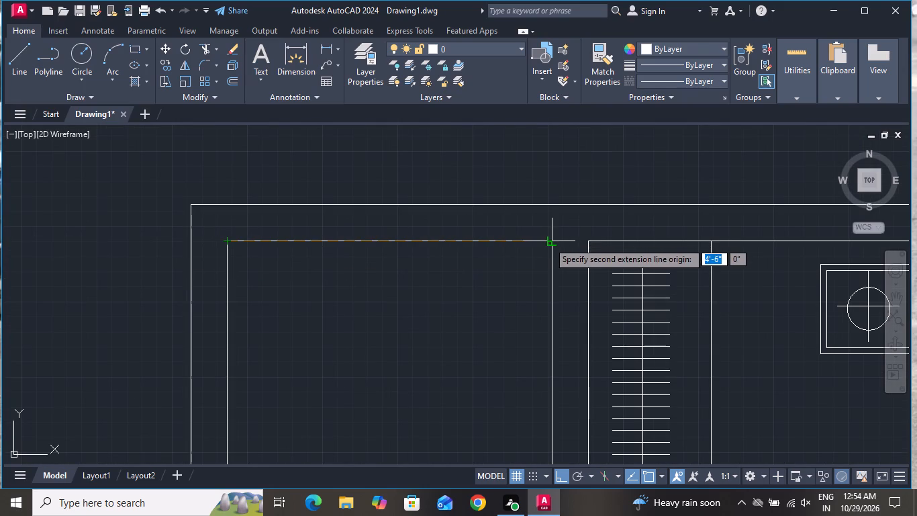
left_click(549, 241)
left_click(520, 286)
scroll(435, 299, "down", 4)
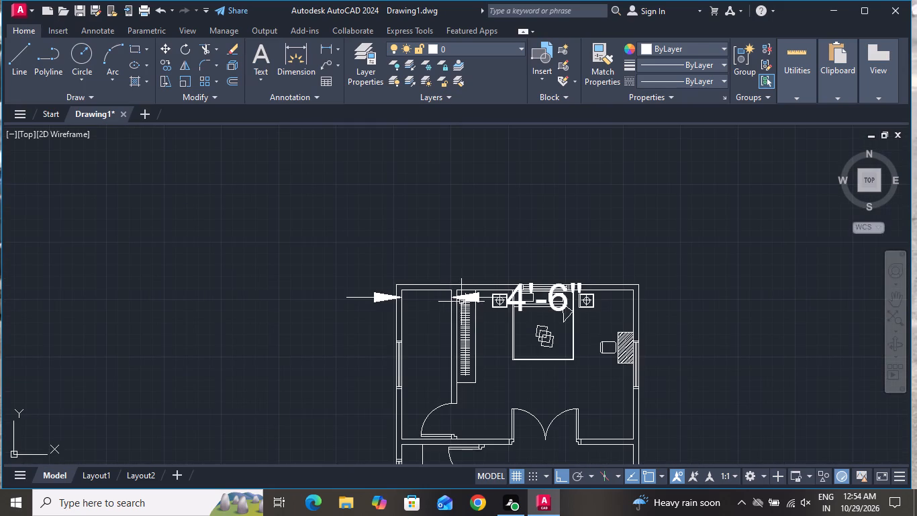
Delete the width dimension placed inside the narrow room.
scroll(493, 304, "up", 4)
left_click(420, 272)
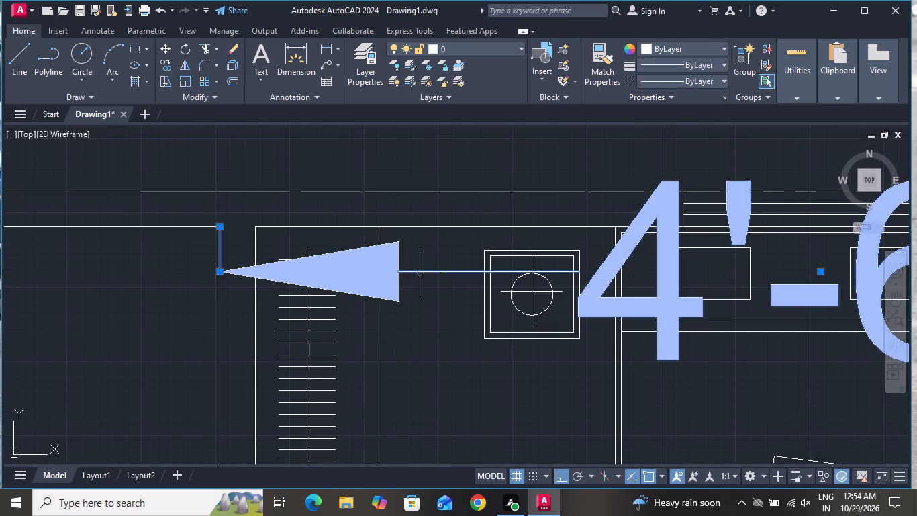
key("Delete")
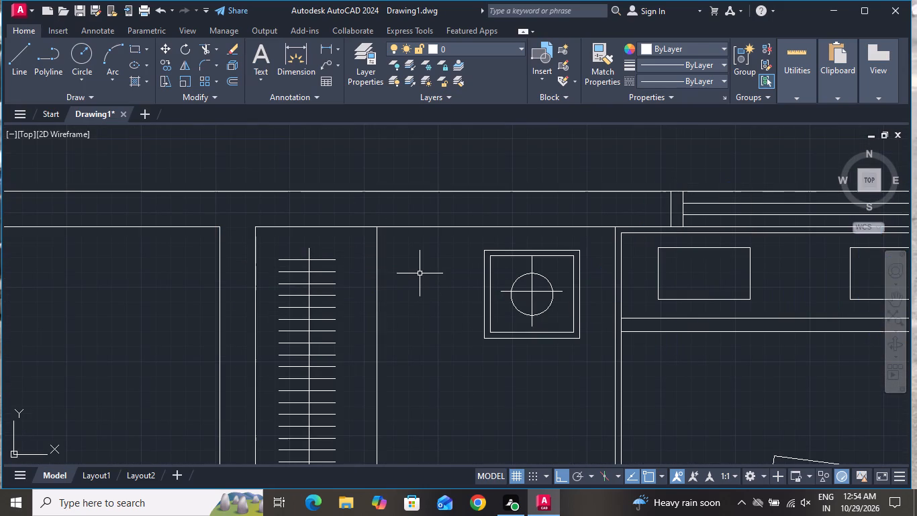
Add a linear dimension for the narrow upper room's inner width, placing the dimension line above the outer wall.
scroll(732, 400, "down", 3)
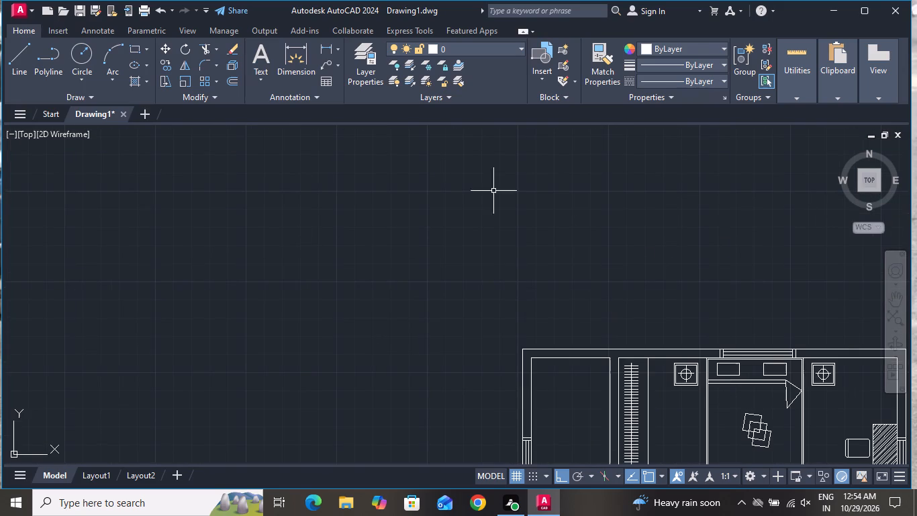
left_click(331, 52)
scroll(361, 172, "down", 2)
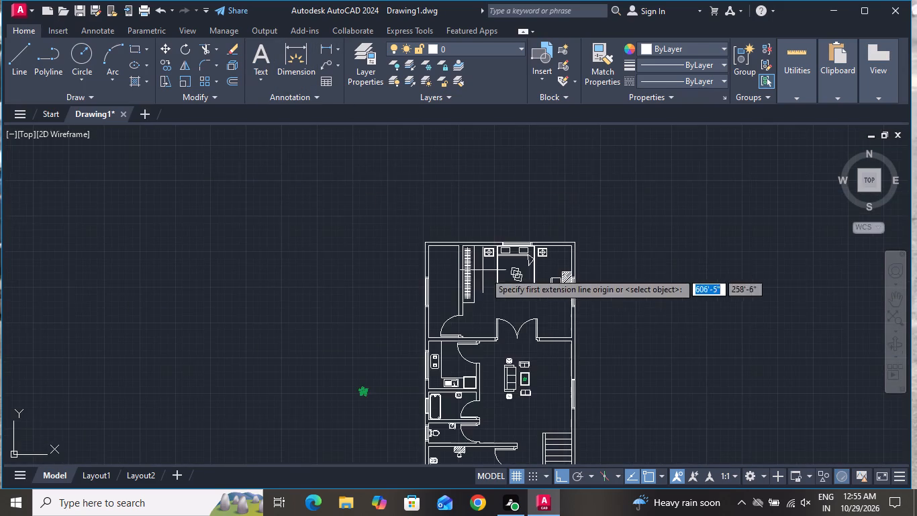
scroll(495, 286, "up", 3)
scroll(383, 214, "down", 1)
scroll(258, 155, "up", 2)
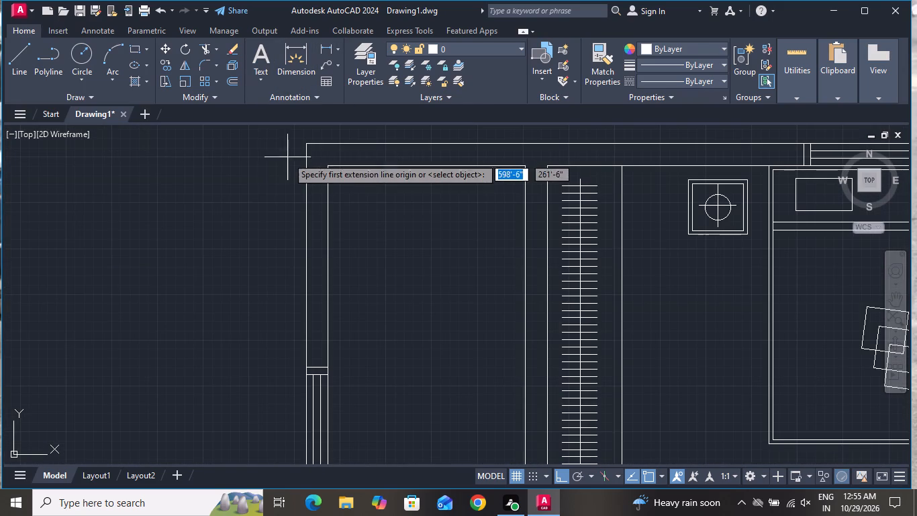
left_click(327, 162)
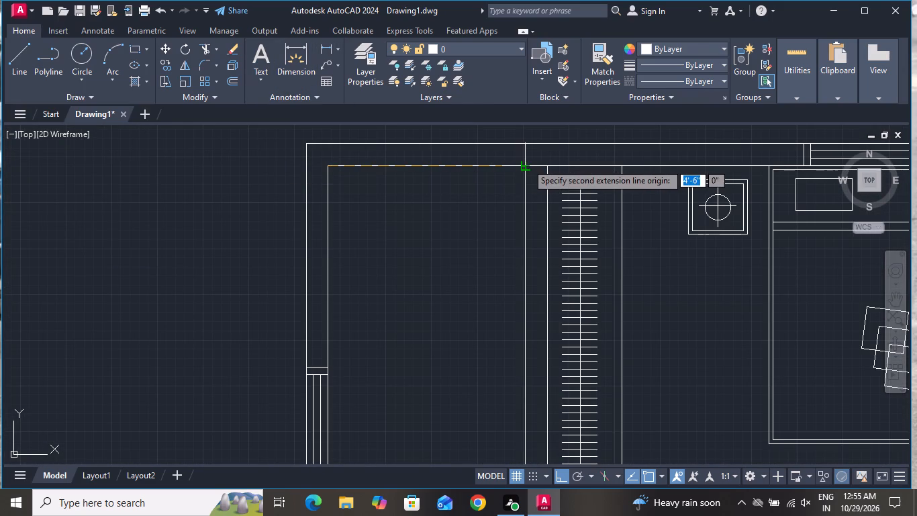
left_click(528, 163)
scroll(514, 202, "down", 2)
left_click(481, 149)
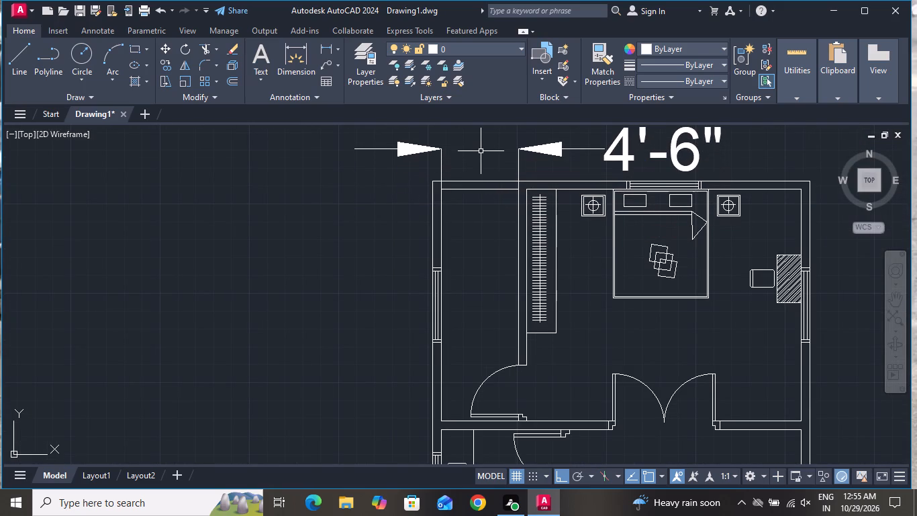
Add a vertical linear dimension for the narrow upper room's inner length, placing the dimension line outside the house's left wall.
scroll(449, 185, "down", 1)
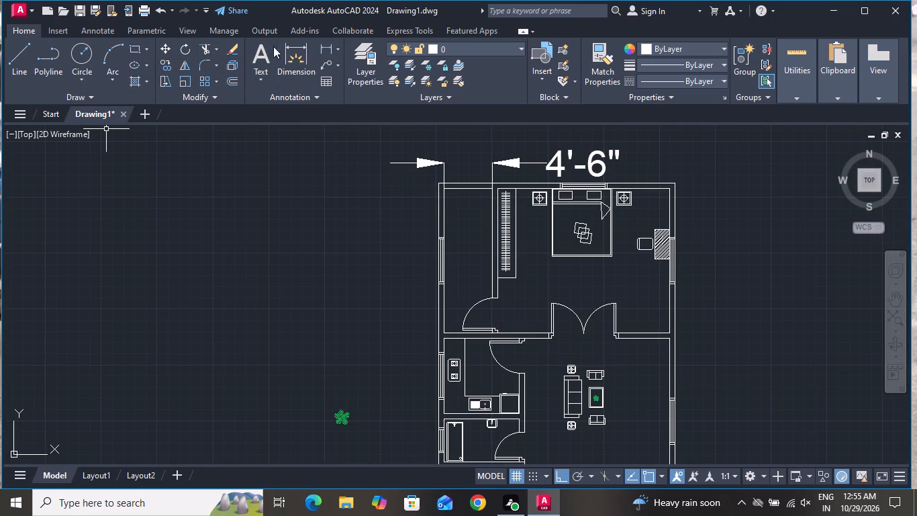
left_click(332, 47)
scroll(497, 197, "up", 3)
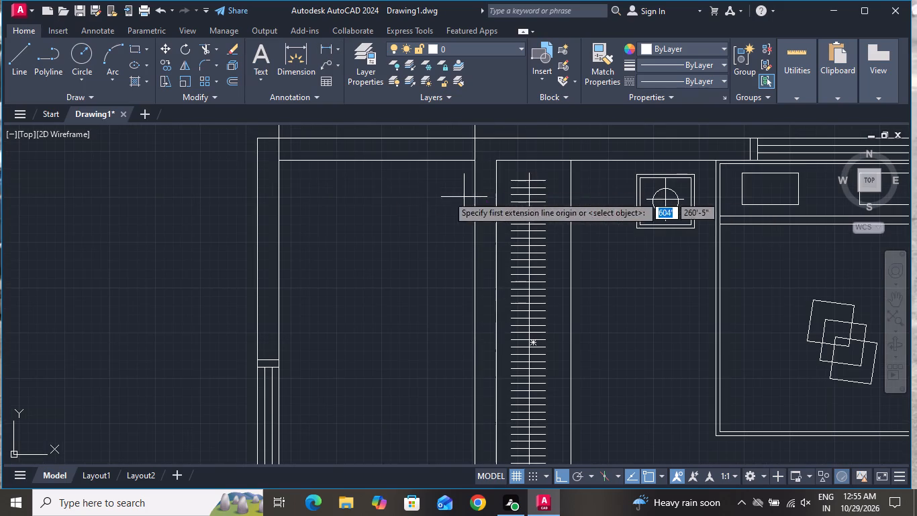
left_click(280, 157)
scroll(309, 198, "down", 3)
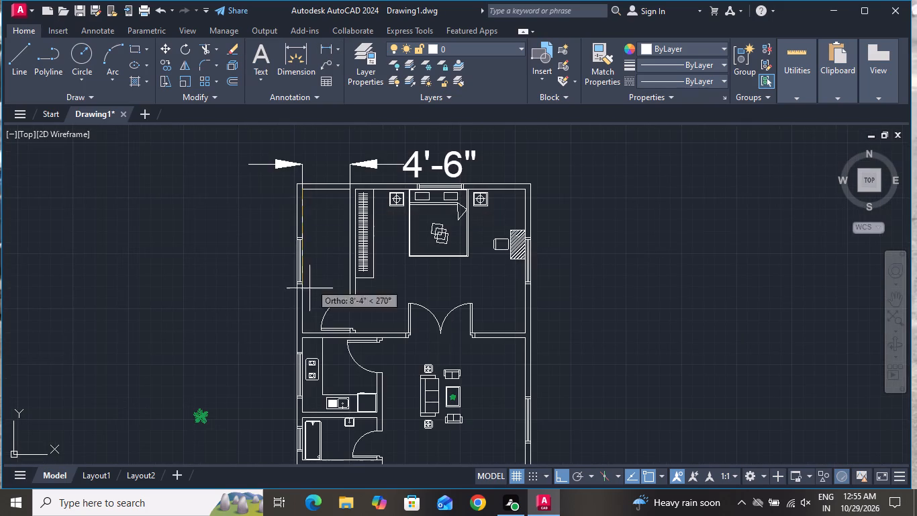
scroll(291, 341, "up", 4)
left_click(355, 284)
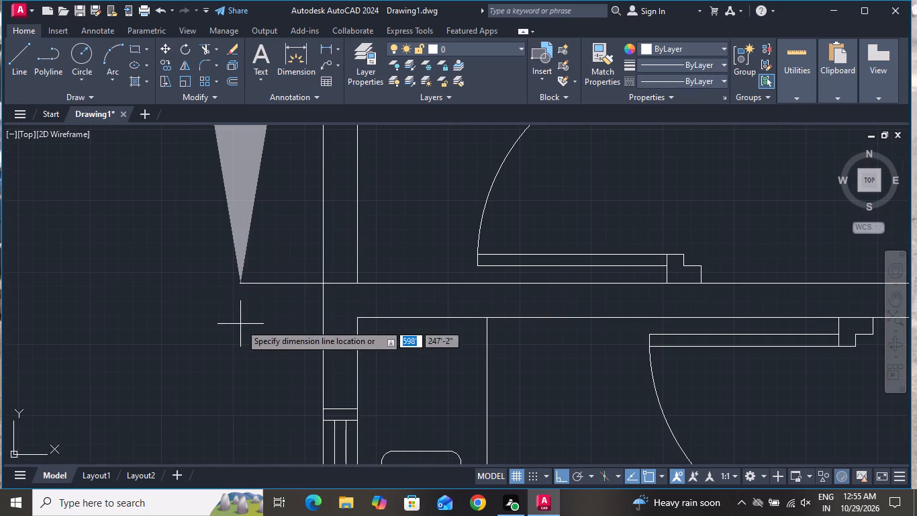
scroll(245, 327, "down", 3)
left_click(184, 322)
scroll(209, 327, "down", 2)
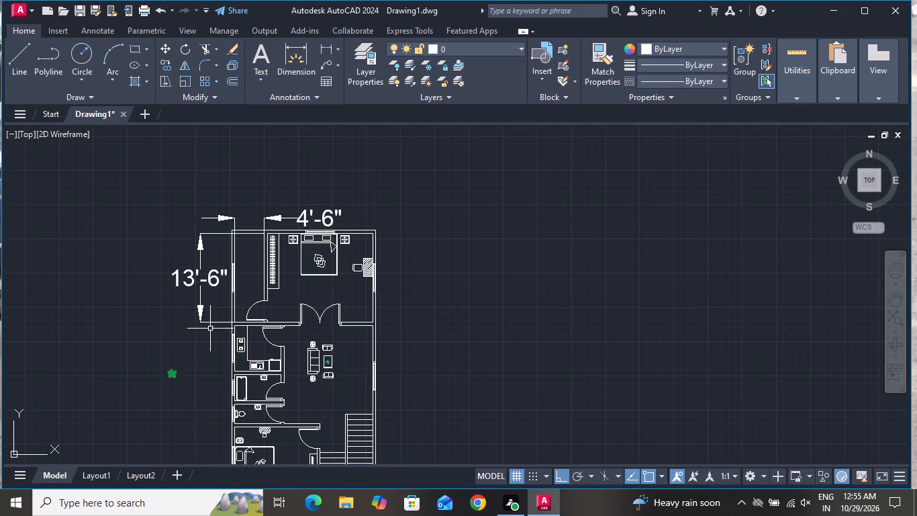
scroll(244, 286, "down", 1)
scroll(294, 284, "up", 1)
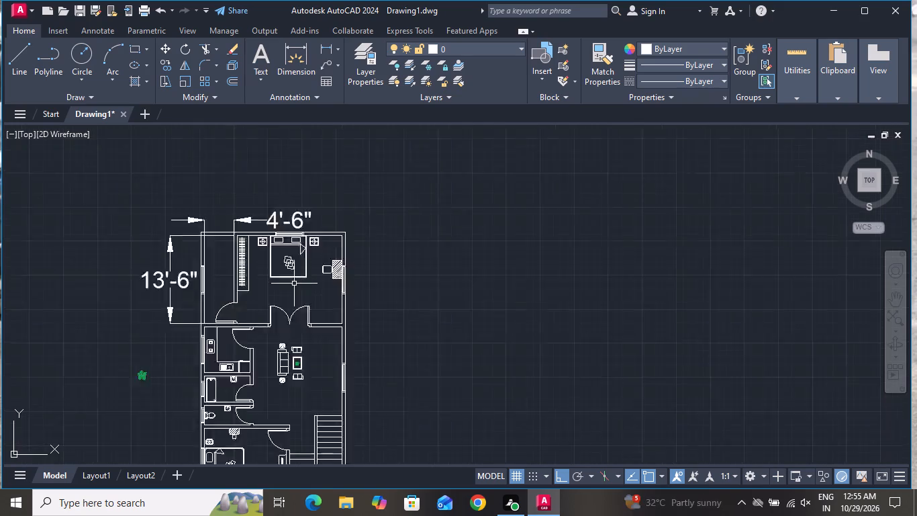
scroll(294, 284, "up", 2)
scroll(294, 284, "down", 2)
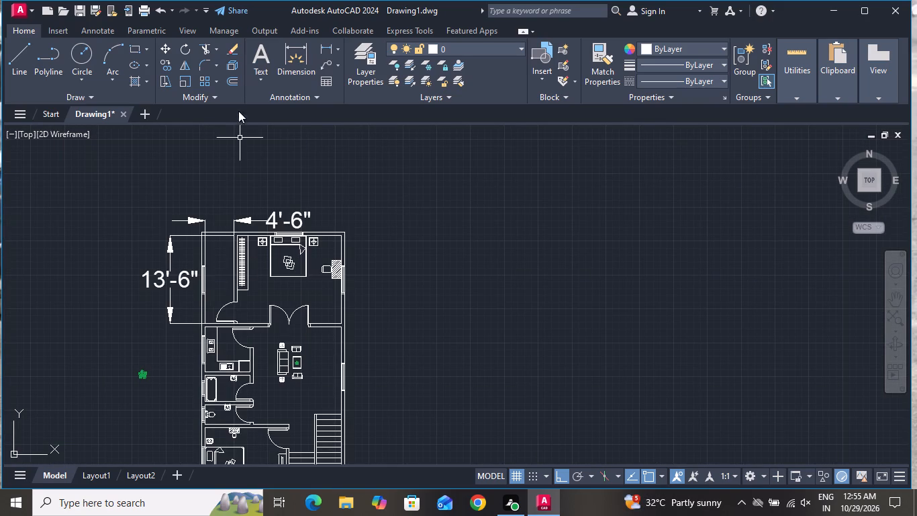
Add a multiline text label reading STORE with 4'6"X13'6" on the second line inside the narrow upper room.
left_click(264, 61)
scroll(183, 267, "up", 3)
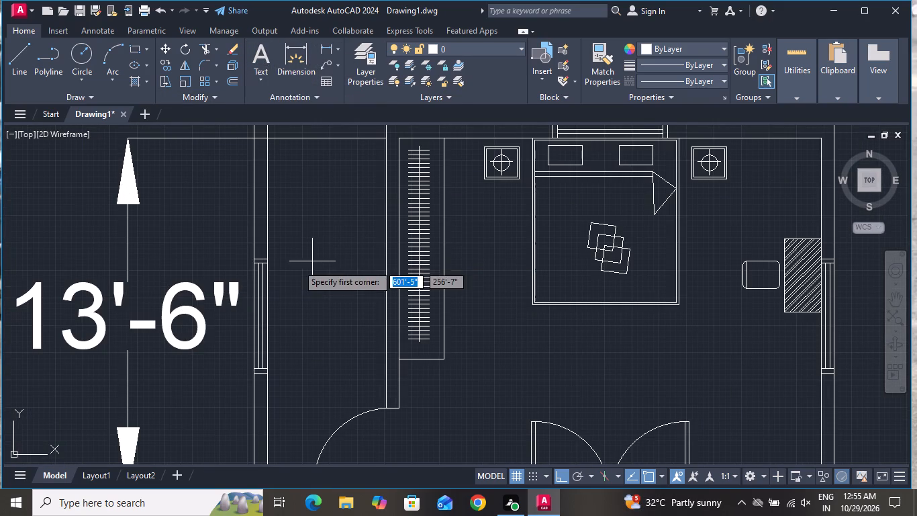
left_click(289, 269)
left_click(384, 296)
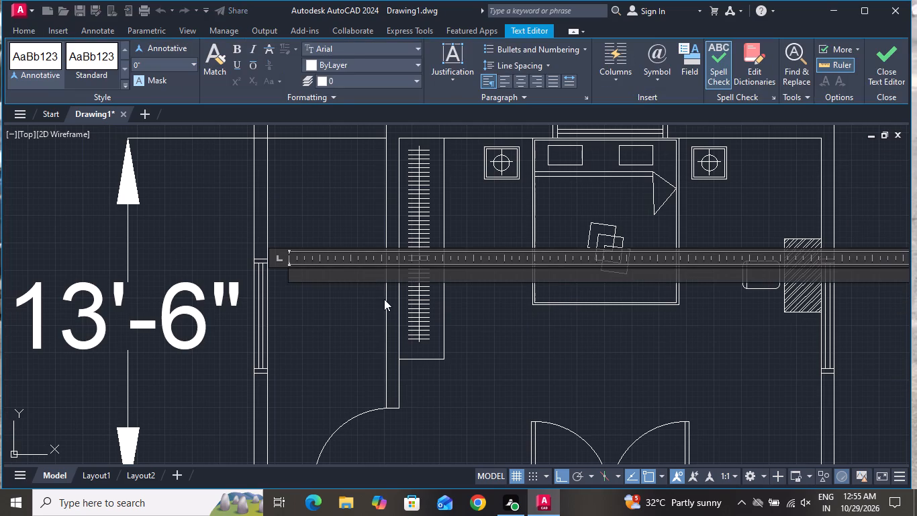
type("sto")
type("re")
key("BackSpace")
key("BackSpace")
key("BackSpace")
key("BackSpace")
key("BackSpace")
key("BackSpace")
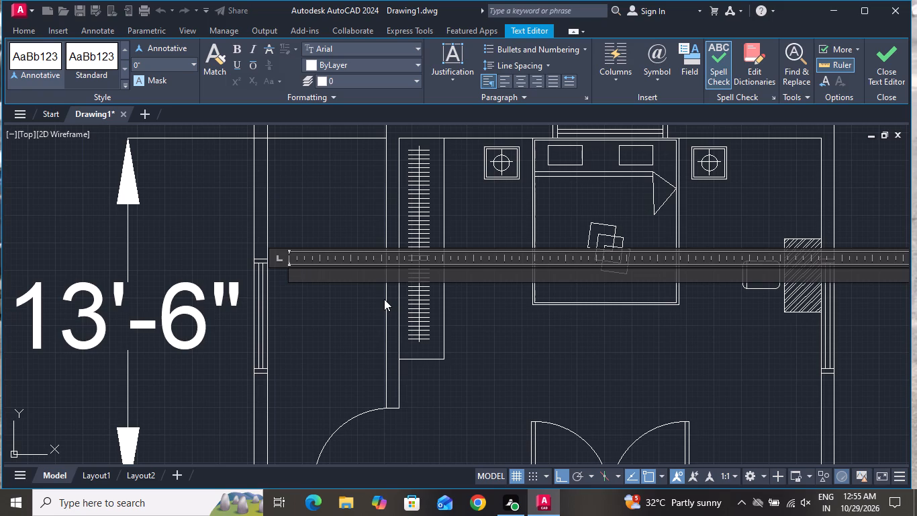
type("STORE")
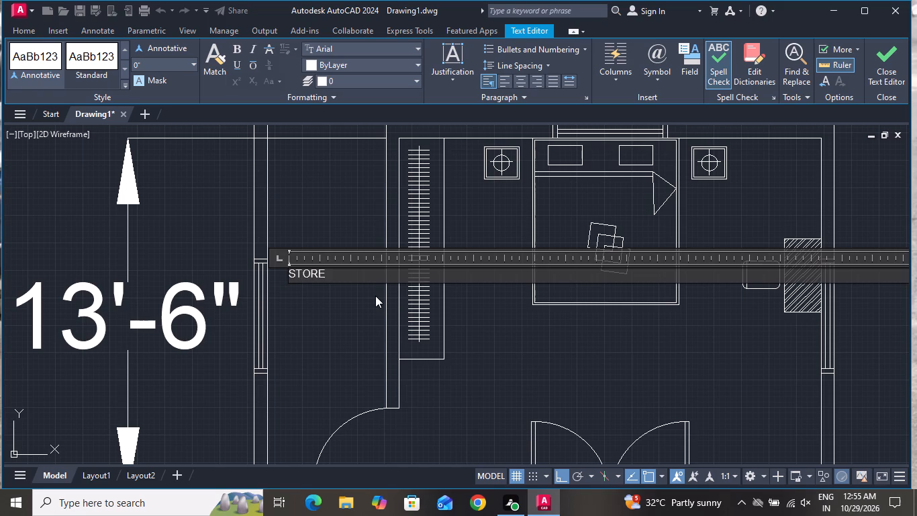
key("Return")
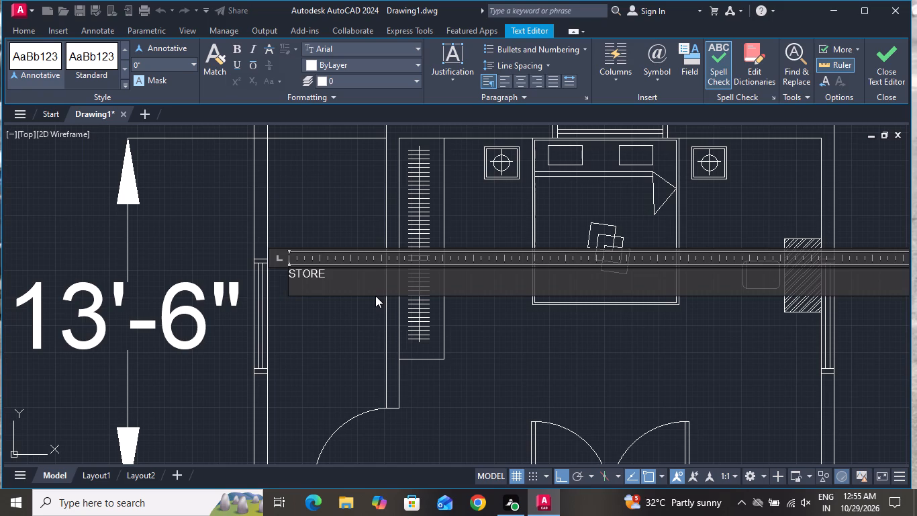
scroll(400, 336, "down", 2)
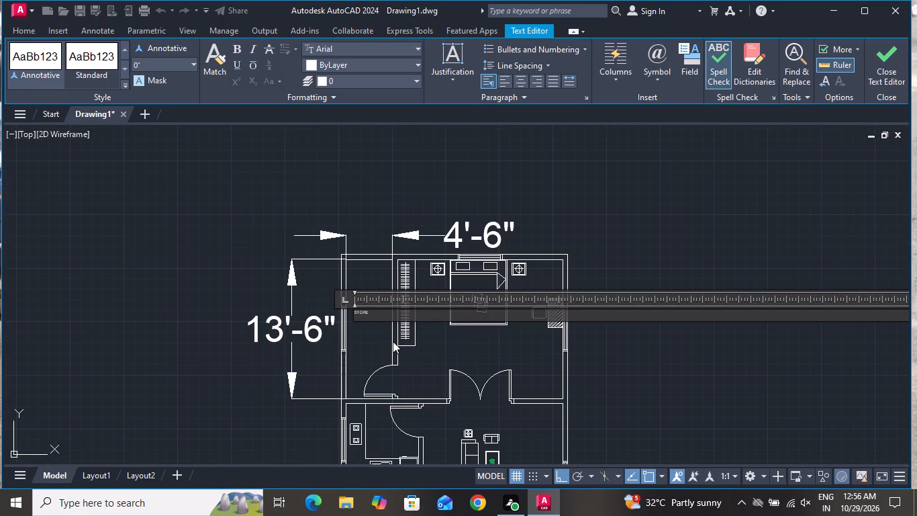
type("4'6\"")
key("x")
type("13")
type("'6")
key("shift+quotedbl")
key("Return")
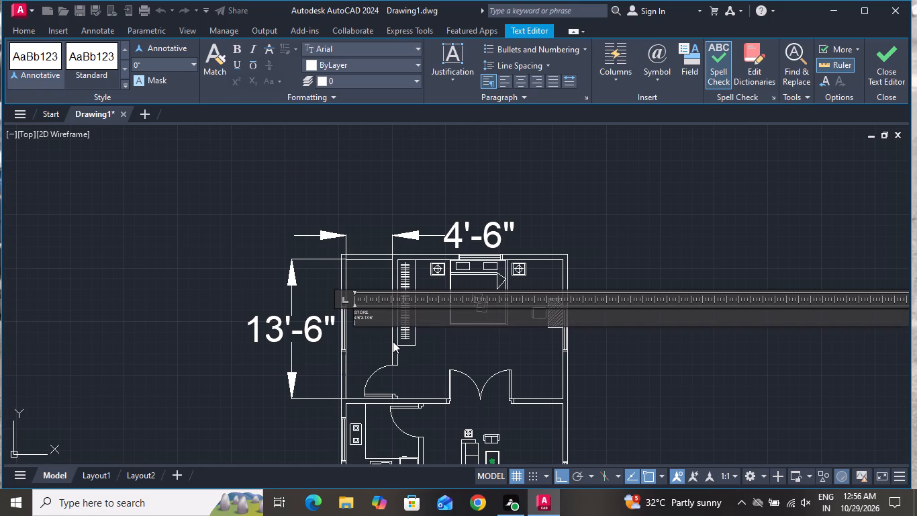
scroll(387, 309, "up", 3)
left_click(327, 406)
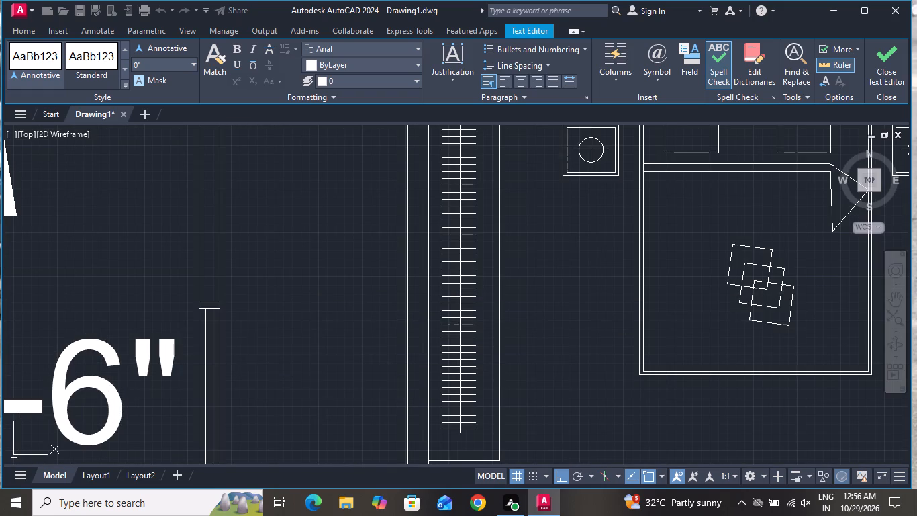
Set the text height of the STORE label to 5" in its properties.
left_click(277, 304)
left_click(252, 336)
right_click(252, 336)
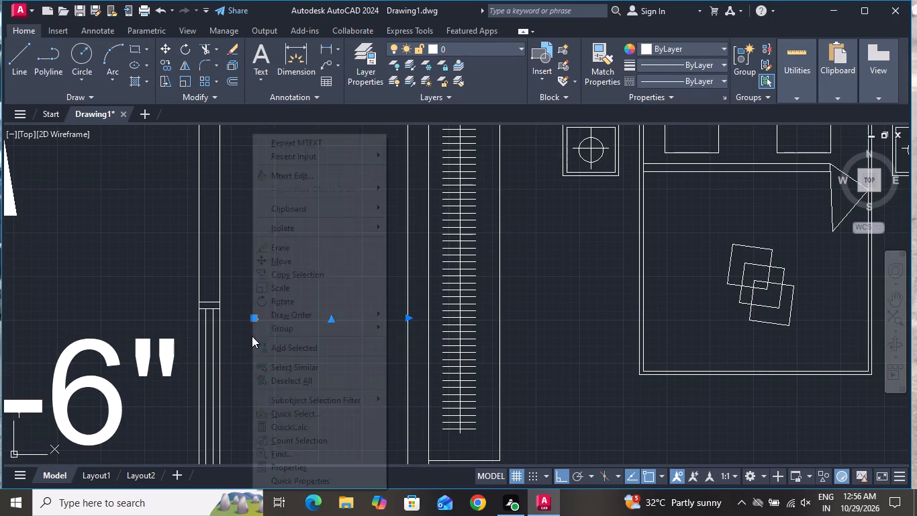
left_click(276, 468)
scroll(156, 265, "down", 2)
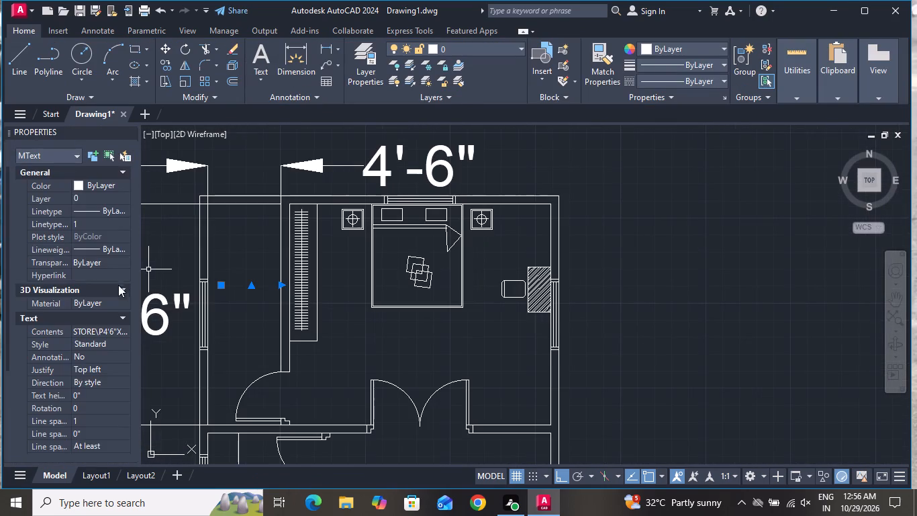
scroll(122, 314, "down", 3)
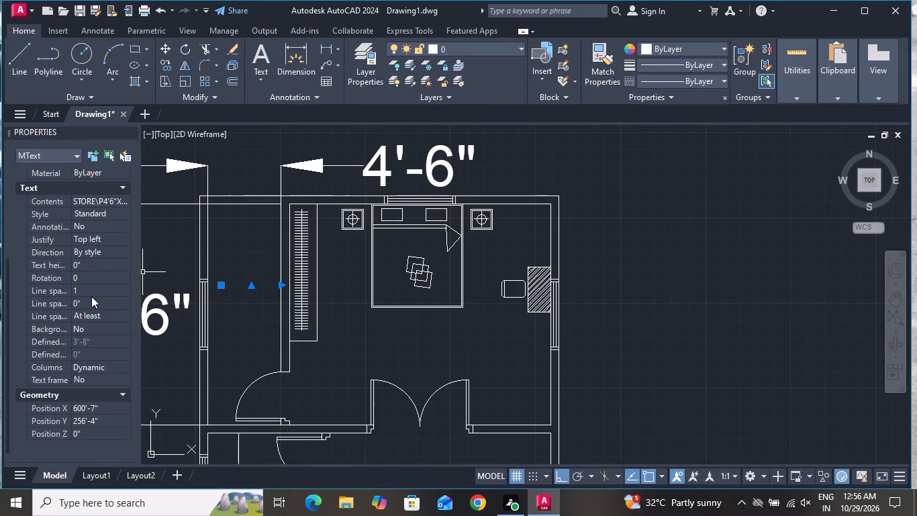
left_click(87, 265)
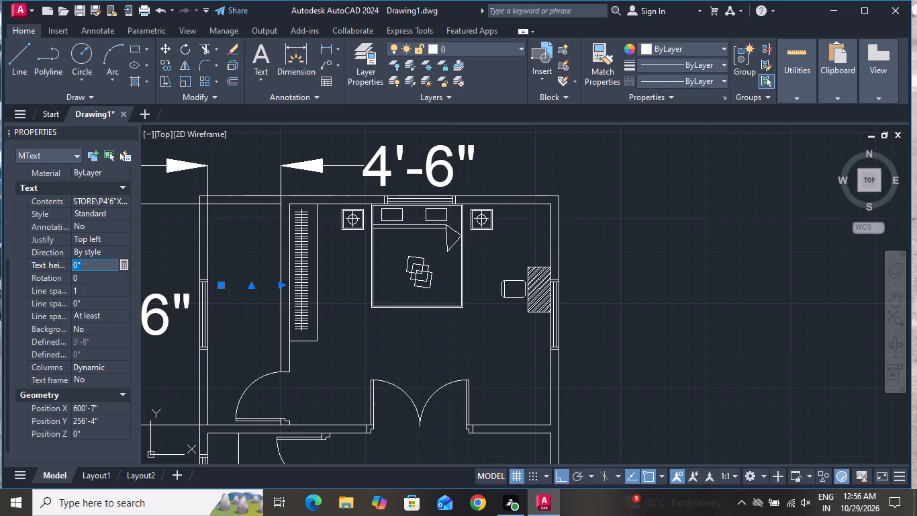
key("BackSpace")
key("5")
key("shift+quotedbl")
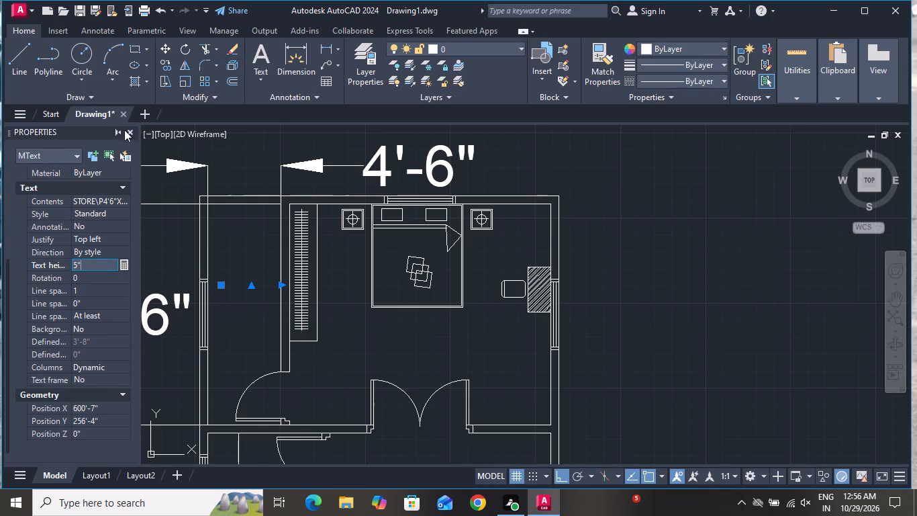
left_click(132, 133)
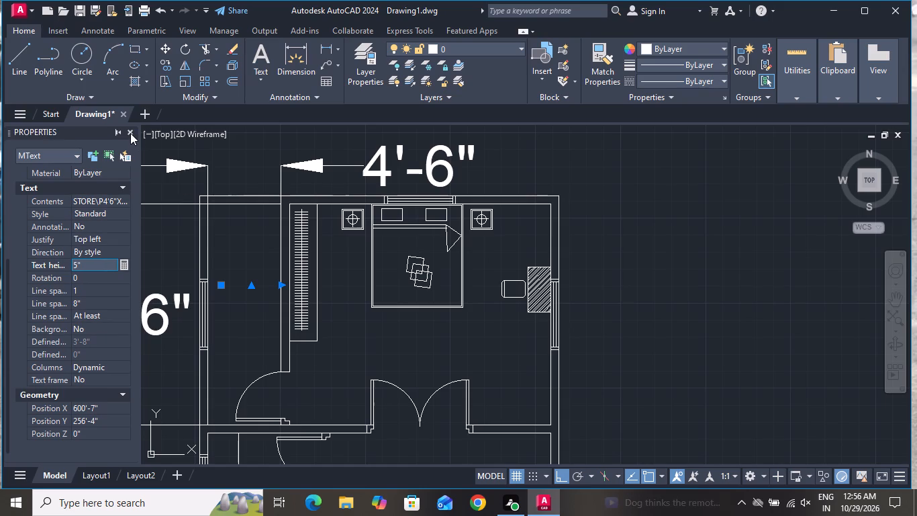
left_click(130, 133)
Copy the STORE label into the upper bedroom just below the bed, with Ortho mode off.
scroll(227, 216, "down", 1)
scroll(154, 275, "up", 2)
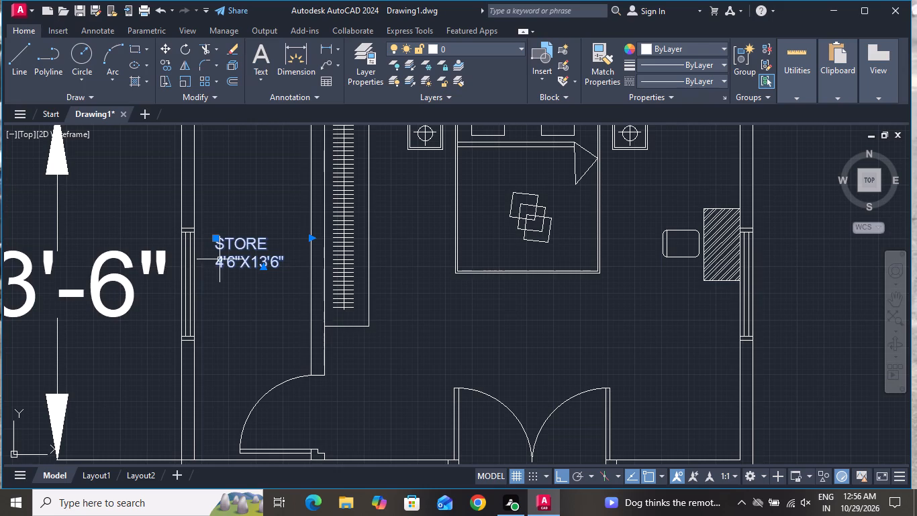
scroll(220, 236, "up", 2)
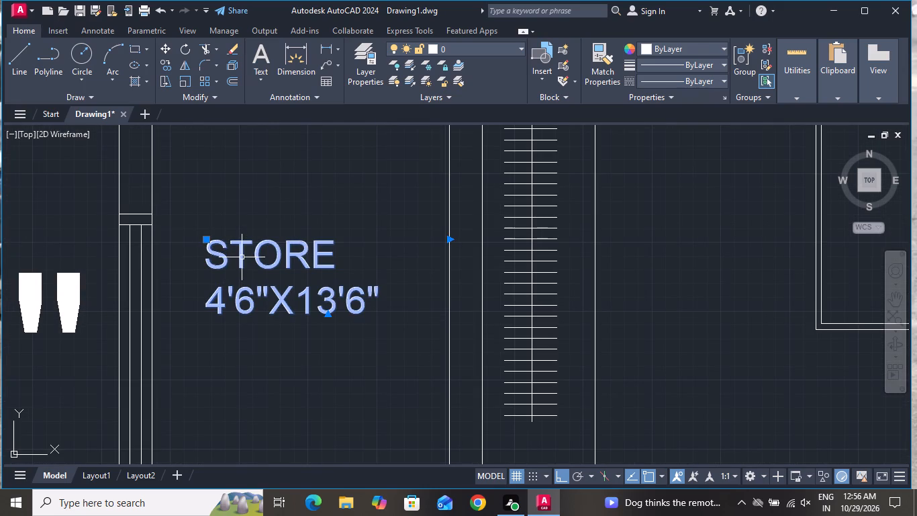
left_click(164, 69)
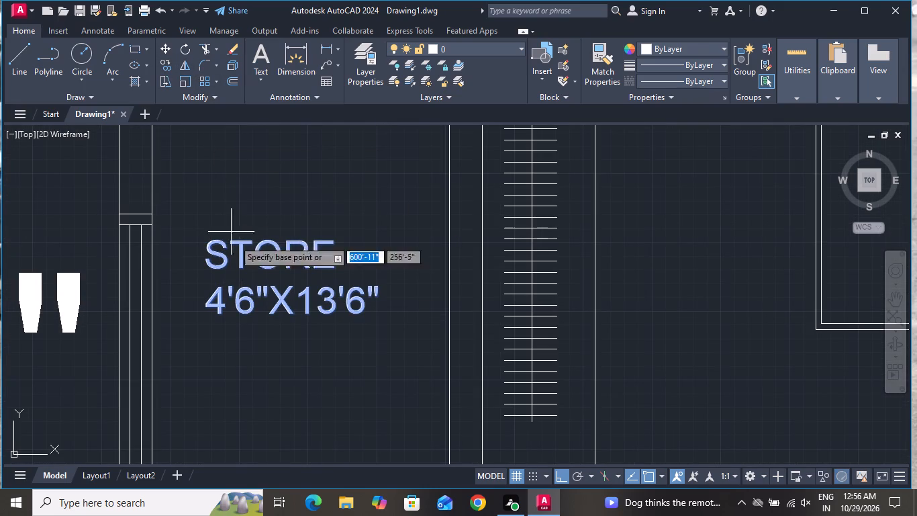
left_click(252, 278)
scroll(363, 277, "down", 4)
scroll(457, 297, "up", 1)
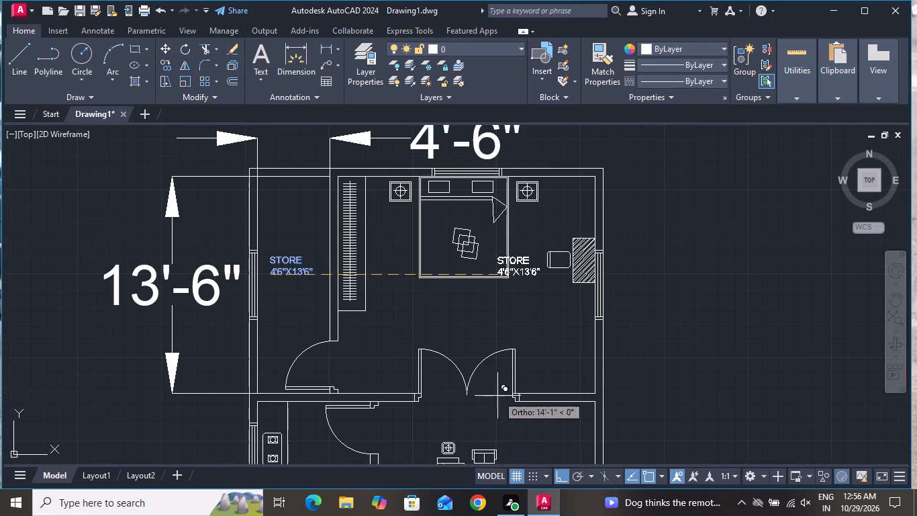
left_click(559, 480)
scroll(428, 288, "up", 1)
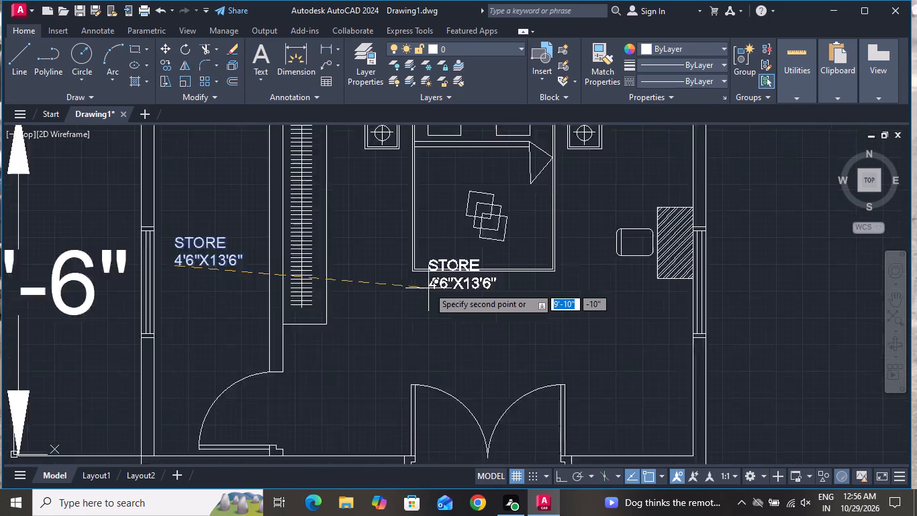
scroll(428, 287, "up", 1)
left_click(463, 337)
Place another copy of the STORE label in the hall beside the coffee table with the plant.
scroll(458, 275, "down", 6)
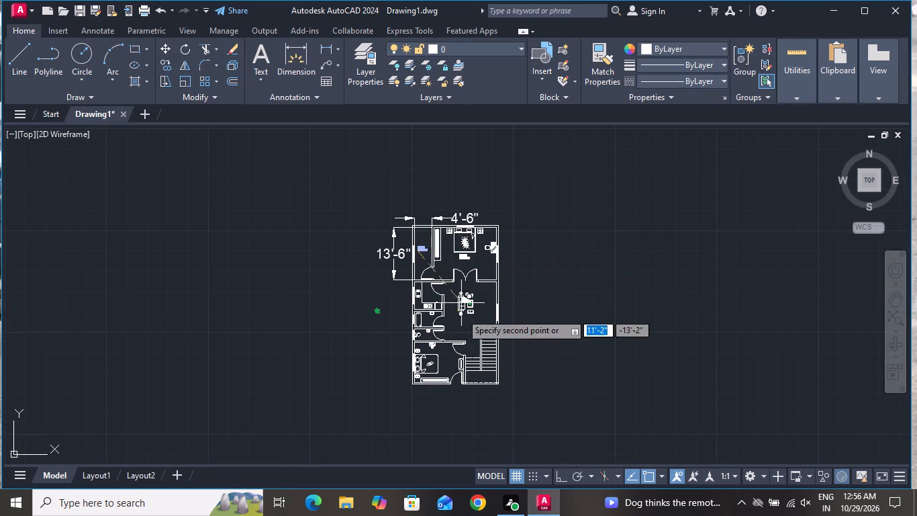
scroll(465, 333, "up", 4)
scroll(485, 233, "down", 2)
scroll(501, 218, "up", 2)
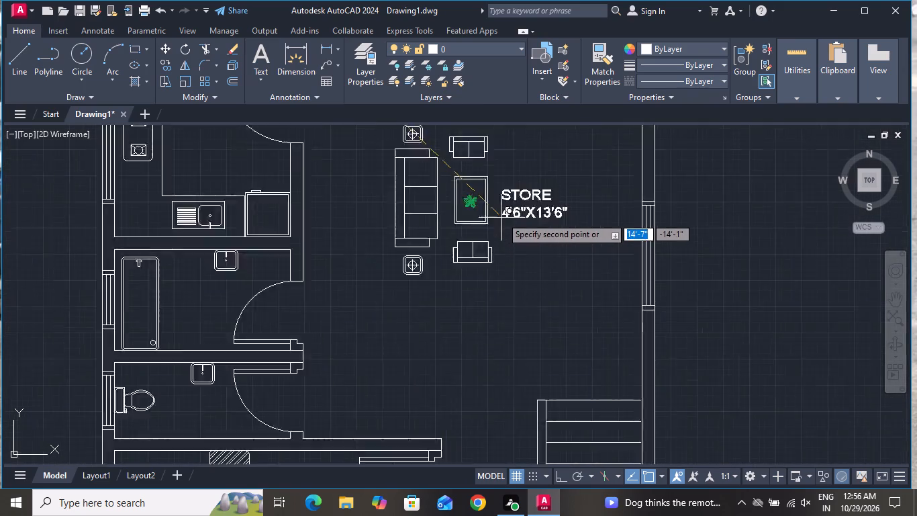
scroll(501, 217, "up", 1)
left_click(506, 208)
Place copies of the STORE label in the kitchen above the sink and in the bathroom beside the bathtub.
scroll(472, 306, "down", 3)
scroll(340, 270, "up", 4)
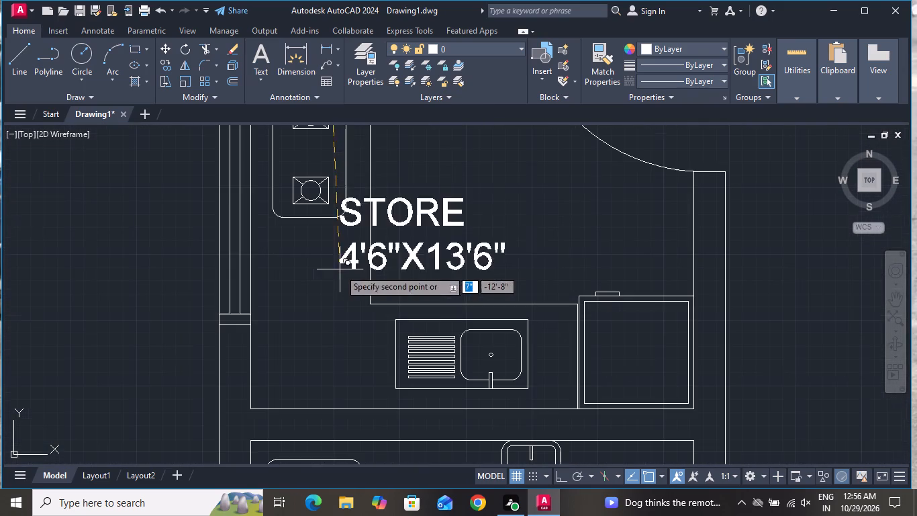
left_click(420, 247)
scroll(402, 278, "down", 4)
scroll(381, 384, "up", 4)
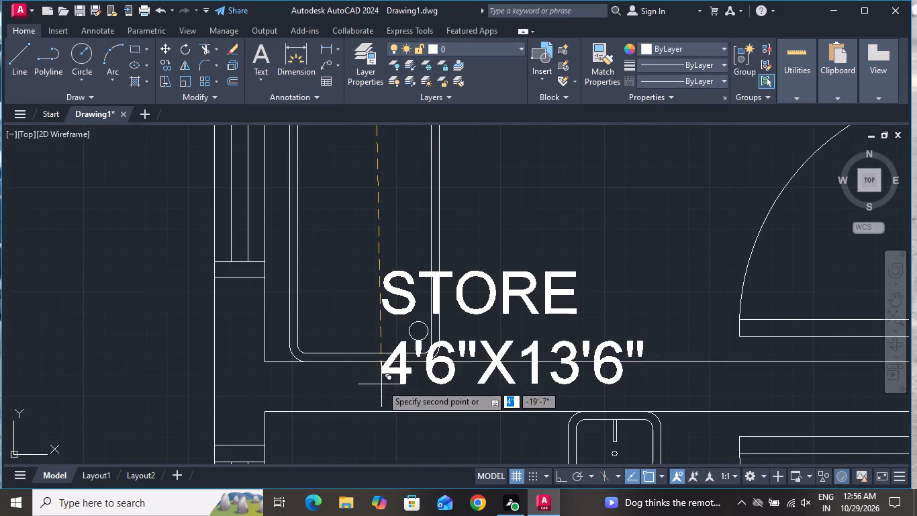
scroll(424, 303, "down", 2)
left_click(444, 270)
Place copies of the STORE label in the toilet room beside the WC and in the lower bedroom beside the bed.
scroll(428, 258, "down", 3)
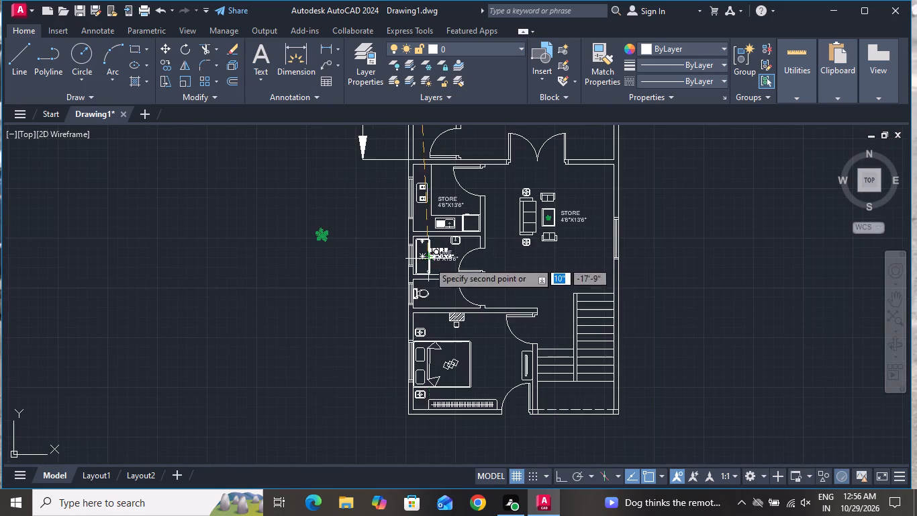
scroll(428, 302, "up", 4)
left_click(428, 301)
scroll(342, 310, "down", 4)
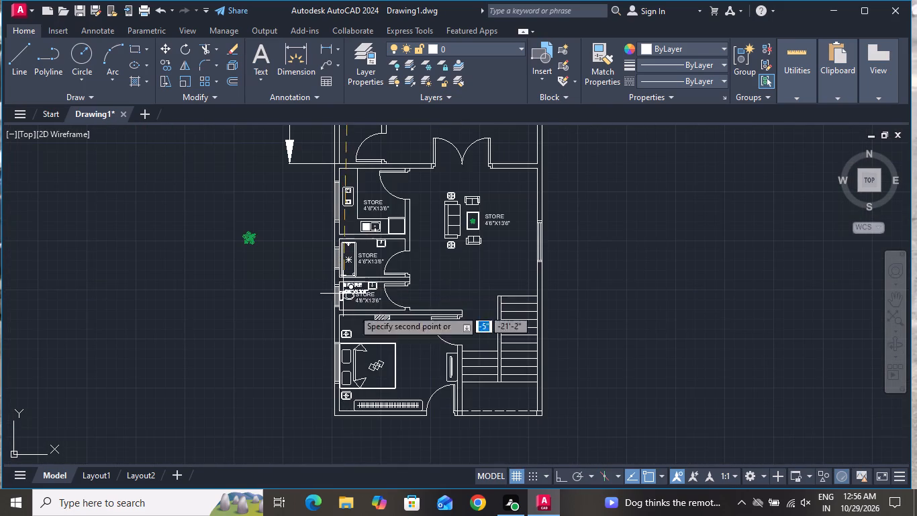
scroll(397, 370, "up", 4)
left_click(401, 371)
Place a final copy of the STORE label in the open space beside the staircase, near the lower bedroom door, and end copying.
scroll(395, 373, "down", 4)
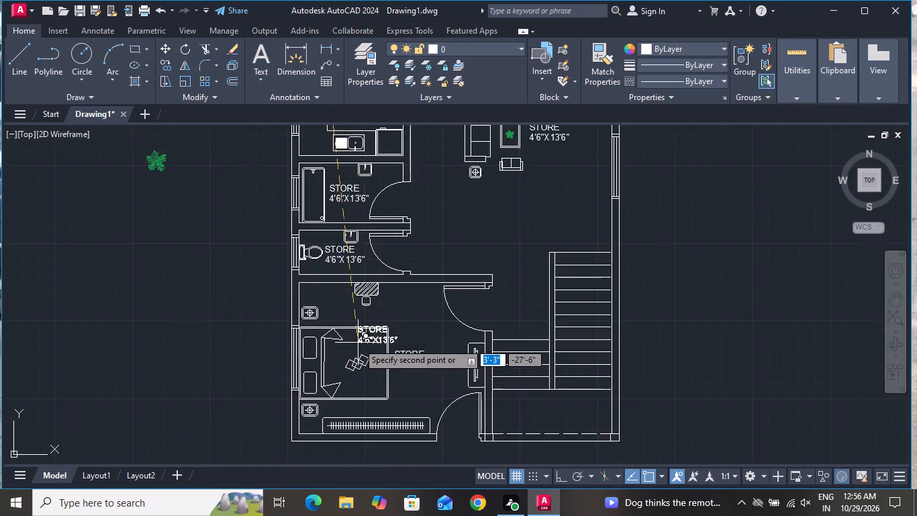
scroll(466, 337, "up", 3)
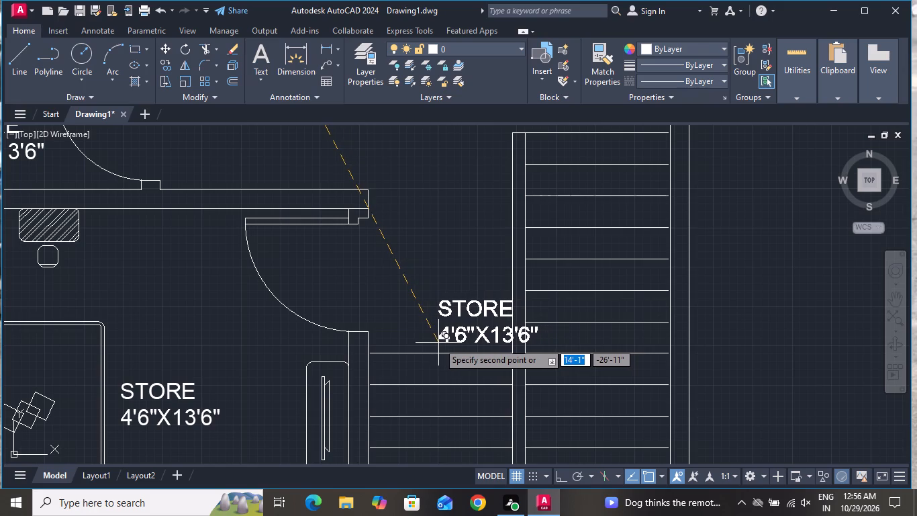
scroll(432, 349, "down", 4)
scroll(371, 286, "up", 3)
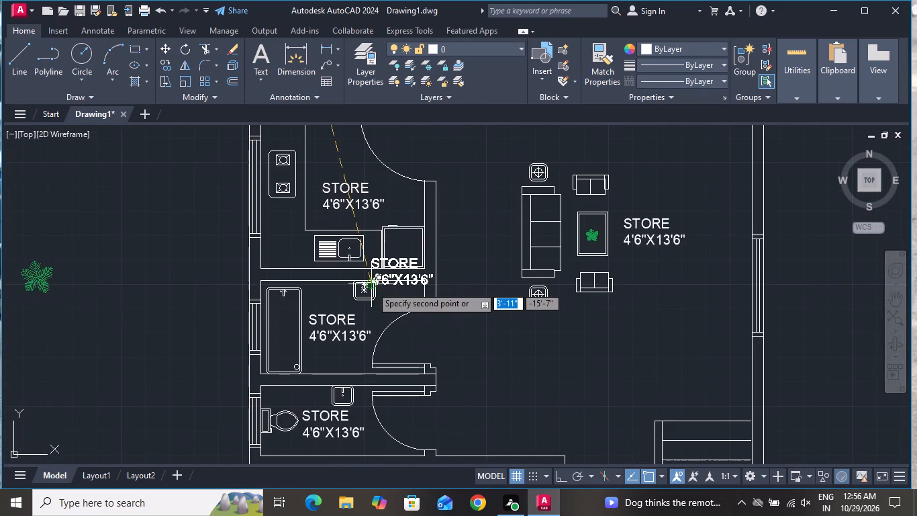
scroll(371, 286, "down", 2)
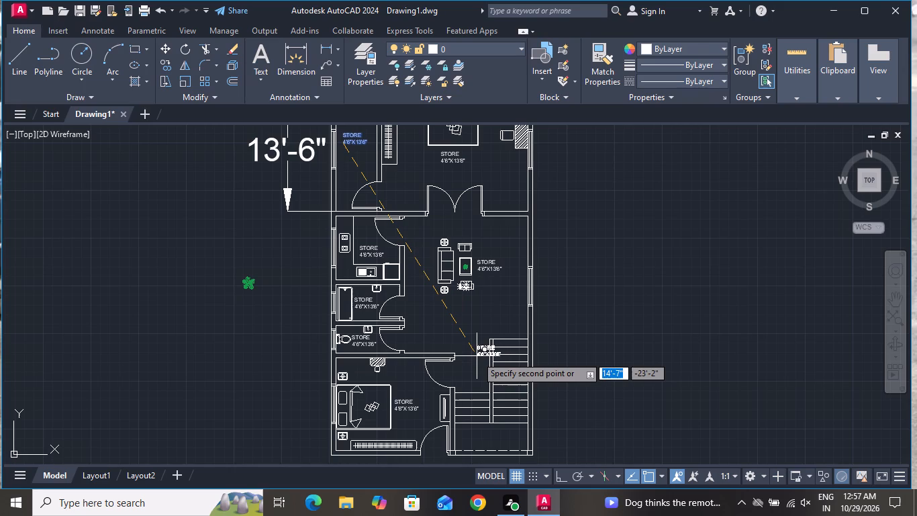
scroll(459, 368, "down", 1)
scroll(459, 377, "up", 1)
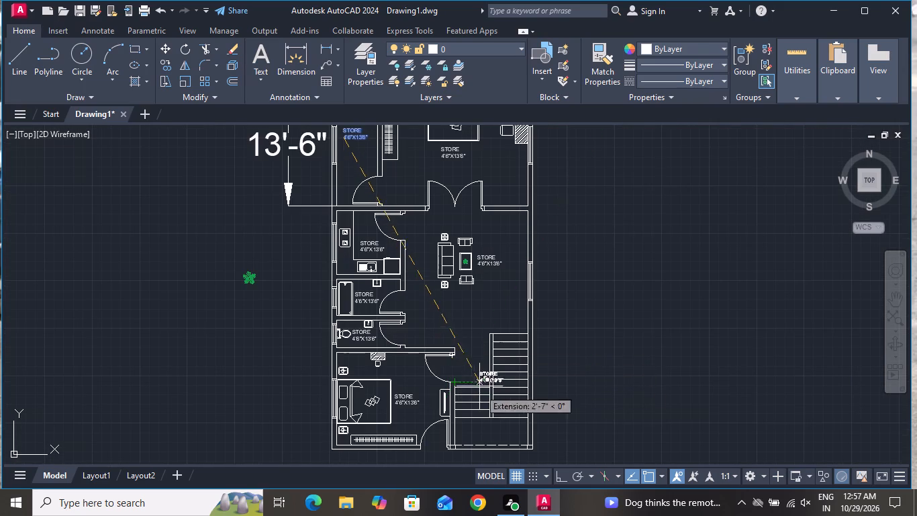
scroll(479, 390, "up", 3)
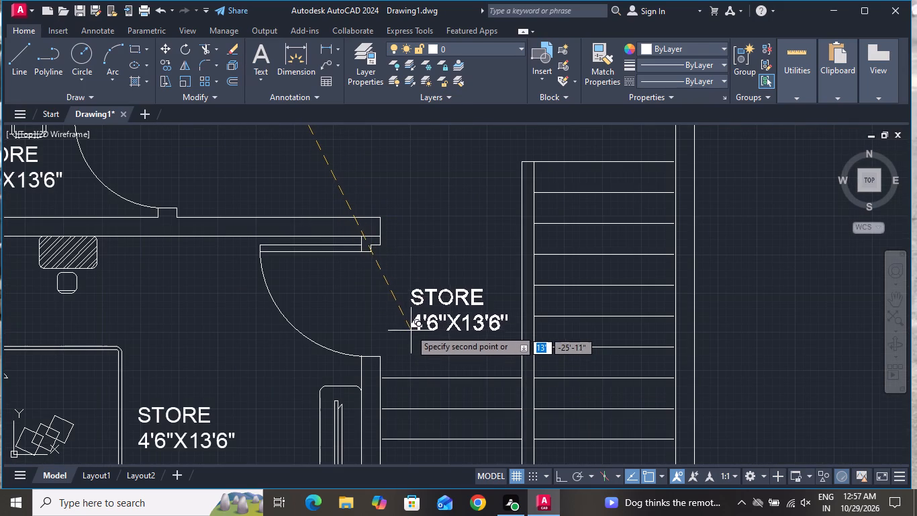
left_click(409, 327)
right_click(409, 327)
left_click(434, 162)
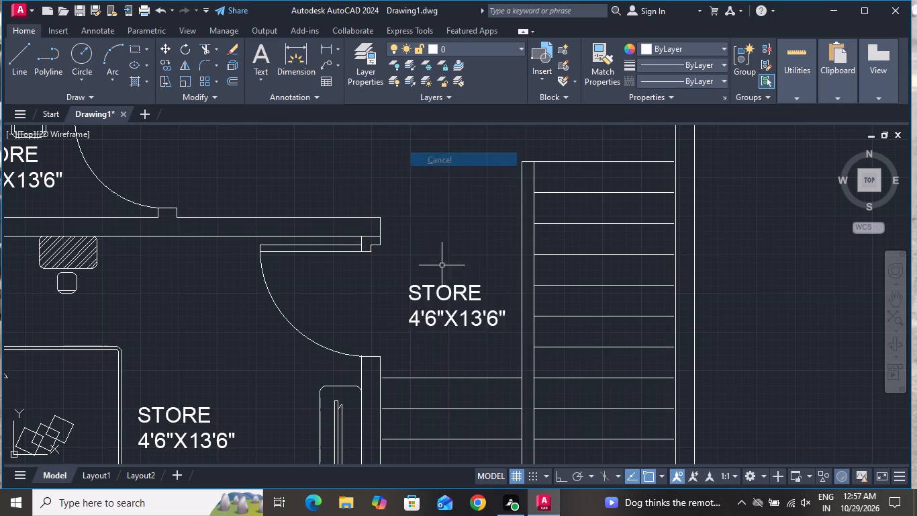
Change the room name in the upper bedroom's label to BEDROOM.
scroll(450, 322, "down", 5)
scroll(431, 228, "up", 6)
scroll(431, 228, "down", 5)
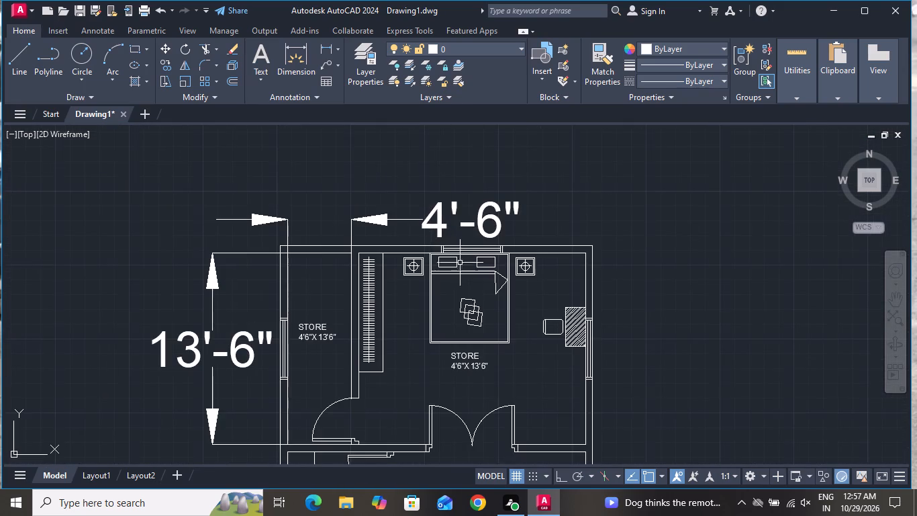
scroll(479, 393, "up", 5)
scroll(469, 320, "down", 2)
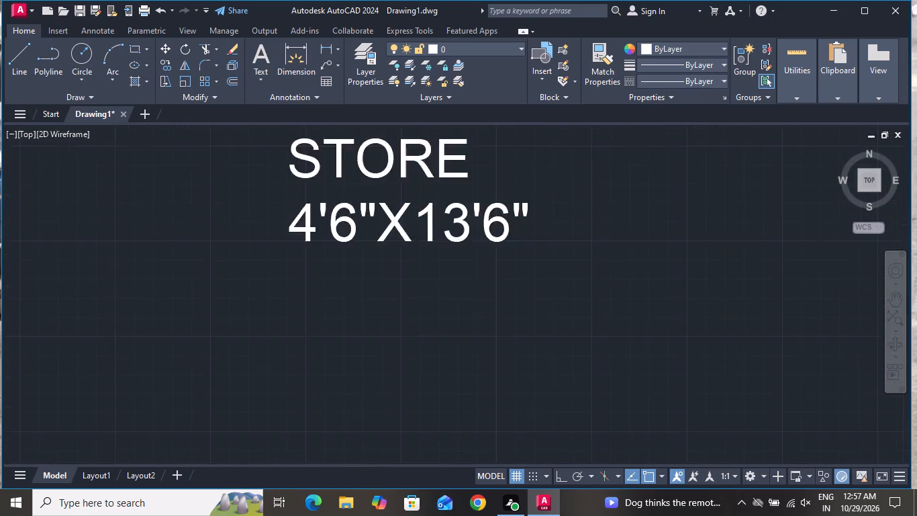
scroll(458, 189, "up", 1)
double_click(472, 222)
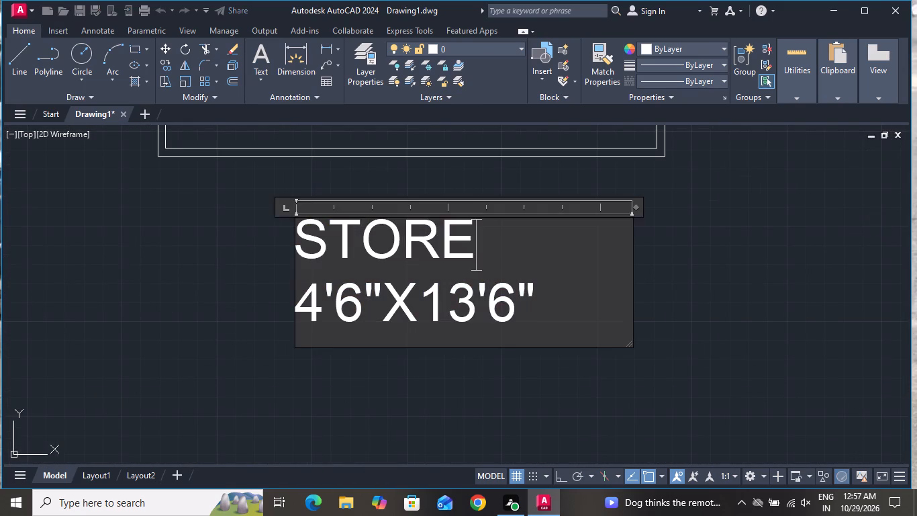
key("BackSpace")
key("BackSpace")
key("BackSpace")
key("BackSpace")
key("BackSpace")
key("BackSpace")
key("BackSpace")
key("BackSpace")
key("BackSpace")
key("BackSpace")
key("BackSpace")
key("BackSpace")
key("BackSpace")
key("BackSpace")
key("BackSpace")
key("BackSpace")
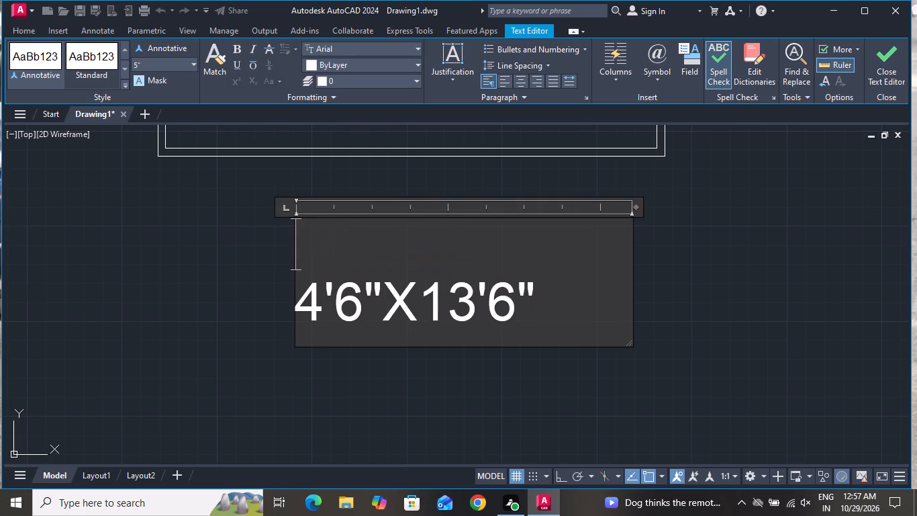
type("BEDR")
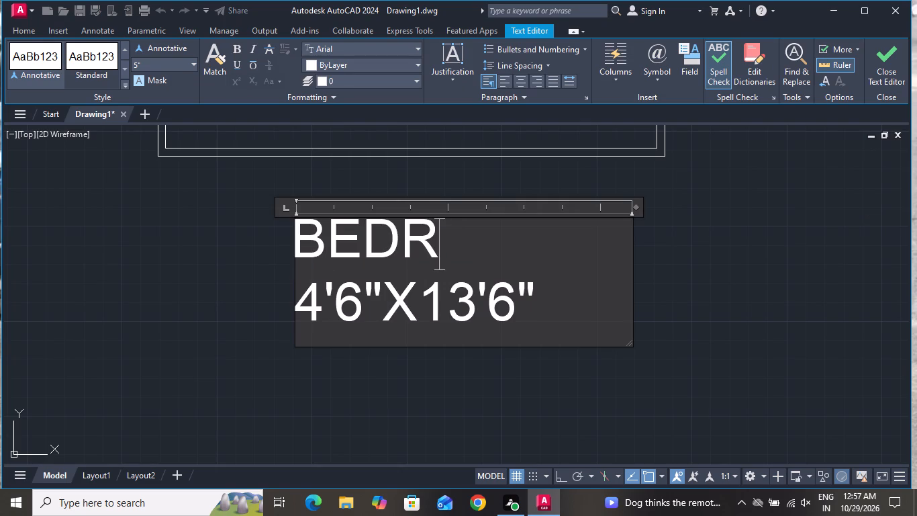
type("OOM")
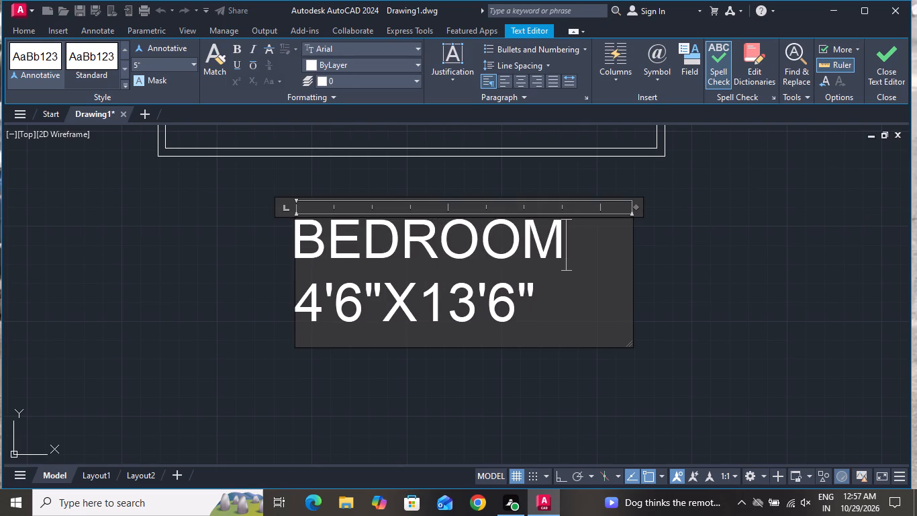
Replace the size line of the upper bedroom's label with 16'X12'6" and finish editing the text.
left_click(556, 309)
key("BackSpace")
key("BackSpace")
key("BackSpace")
key("BackSpace")
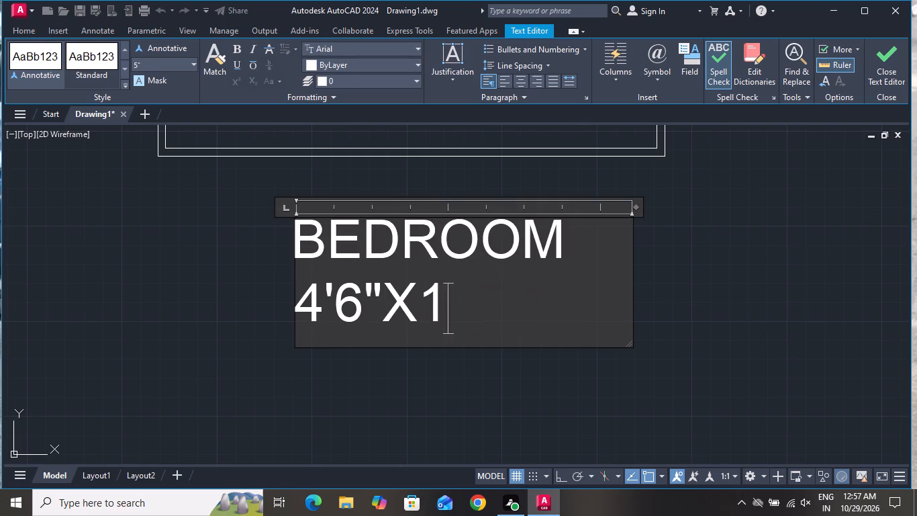
key("BackSpace")
key("BackSpace")
key("BackSpace")
key("BackSpace")
key("BackSpace")
key("BackSpace")
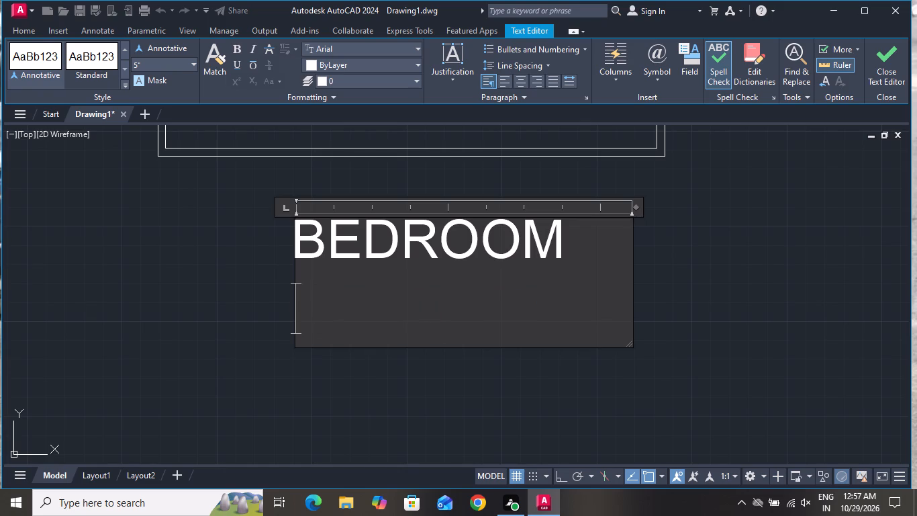
type("16")
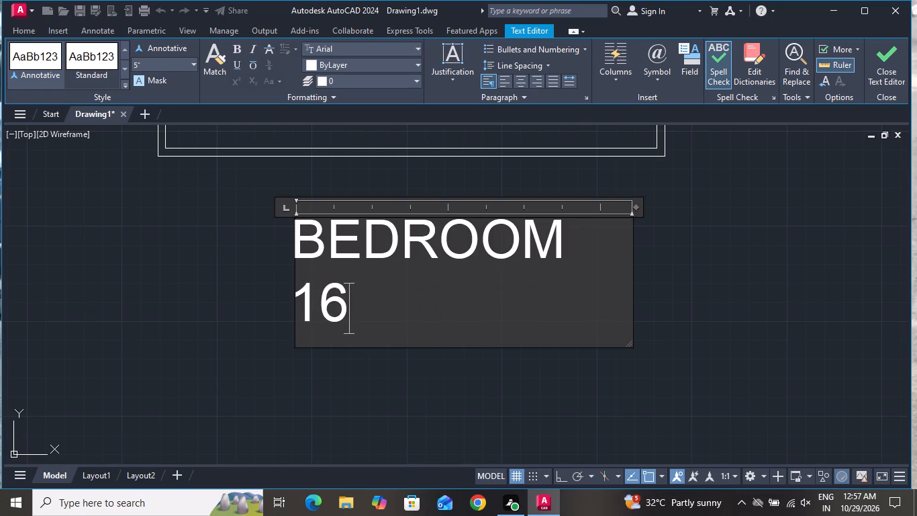
key("apostrophe")
key("x")
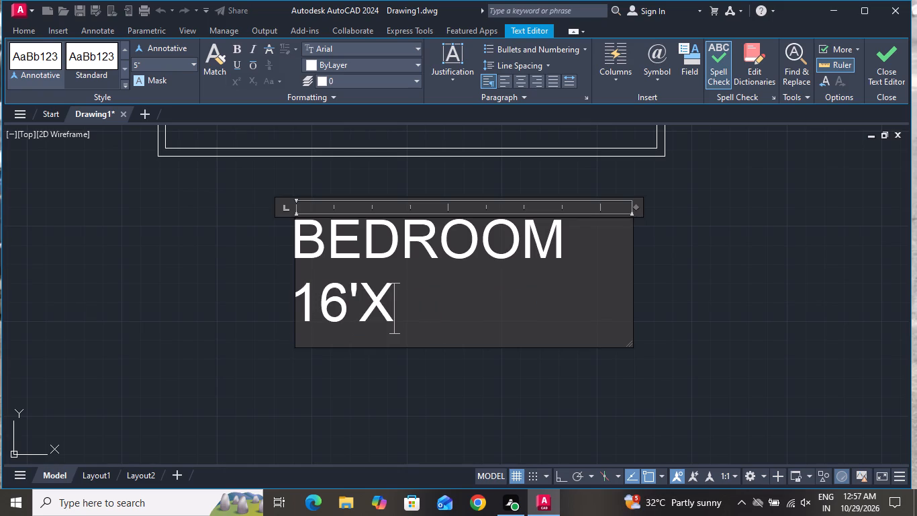
type("12")
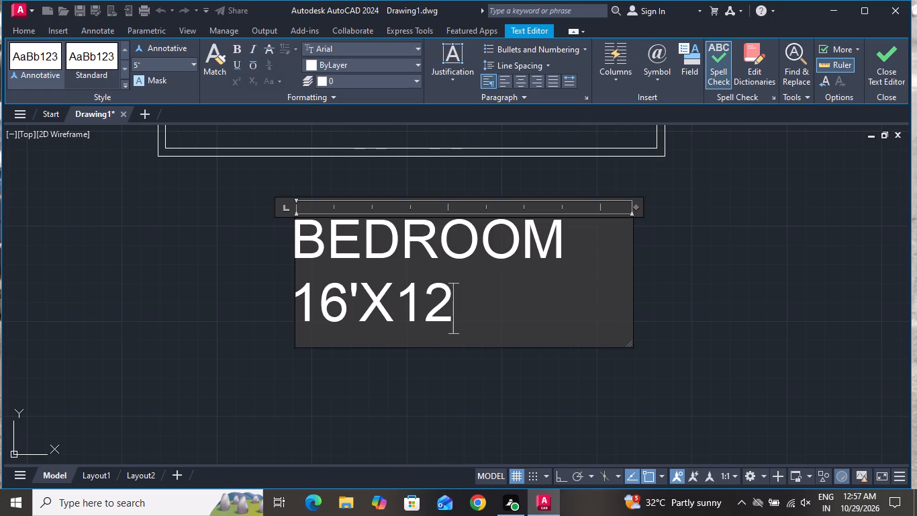
key("apostrophe")
key("6")
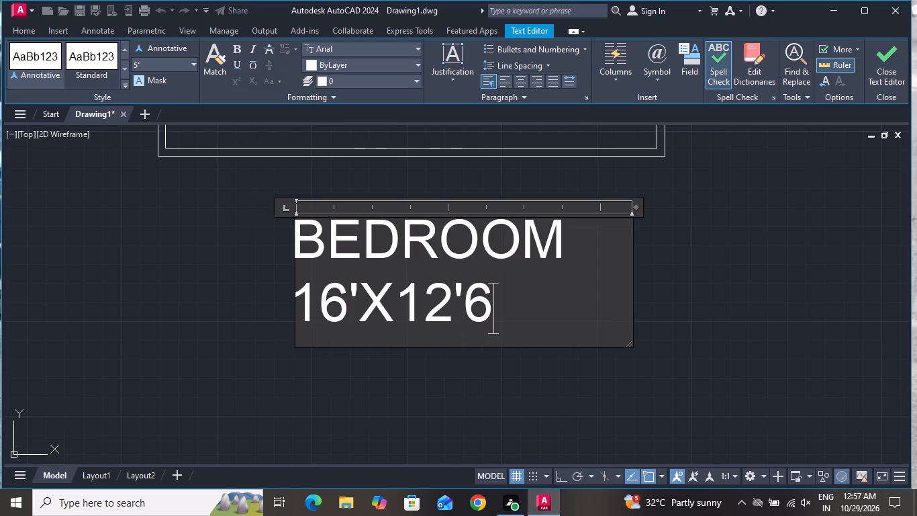
key("shift+quotedbl")
key("Return")
left_click(802, 268)
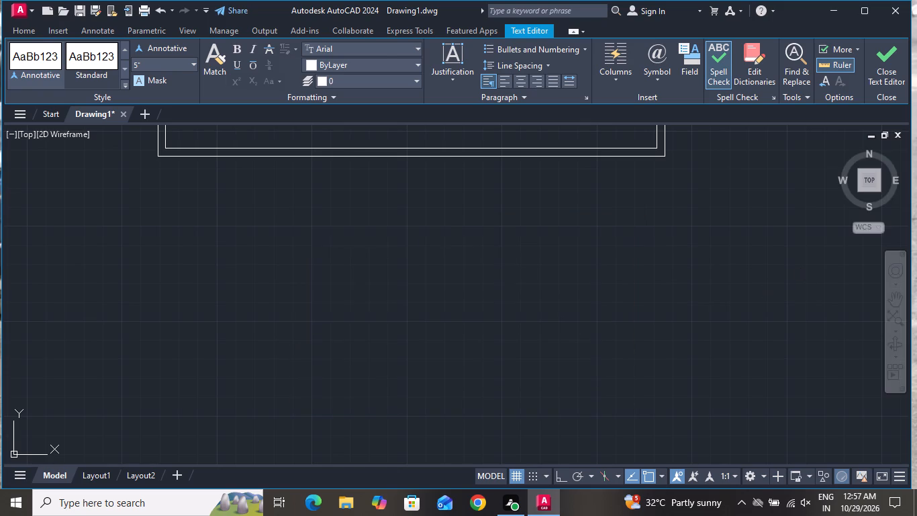
Change the room name in the label above the kitchen sink to KITCHEN.
scroll(657, 296, "down", 4)
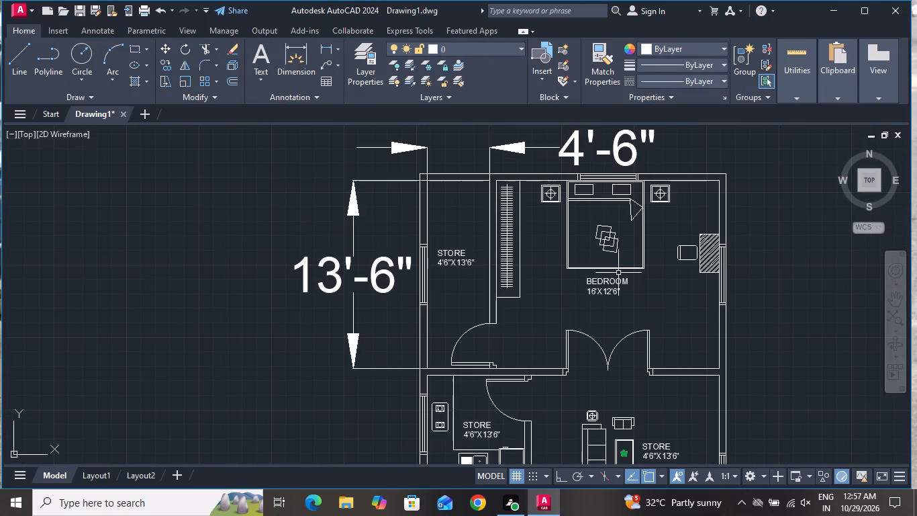
scroll(616, 265, "down", 1)
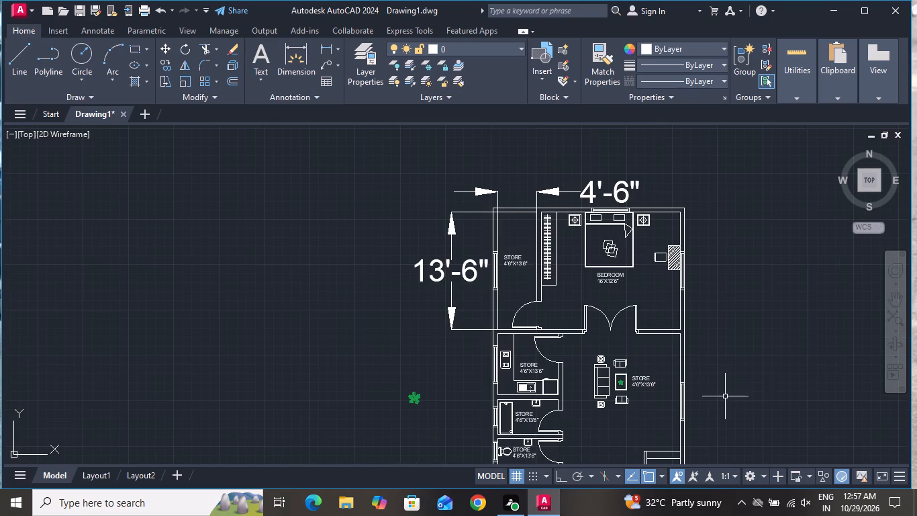
scroll(567, 396, "up", 3)
scroll(486, 307, "up", 3)
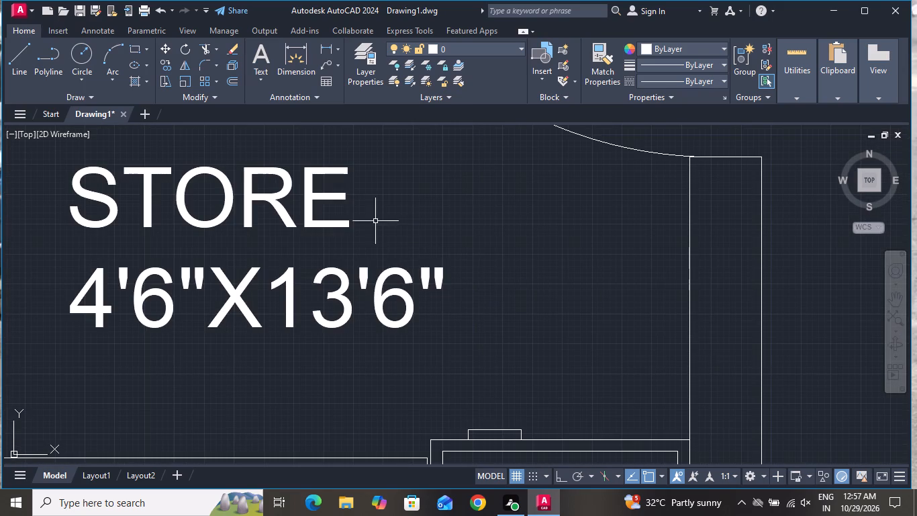
double_click(336, 175)
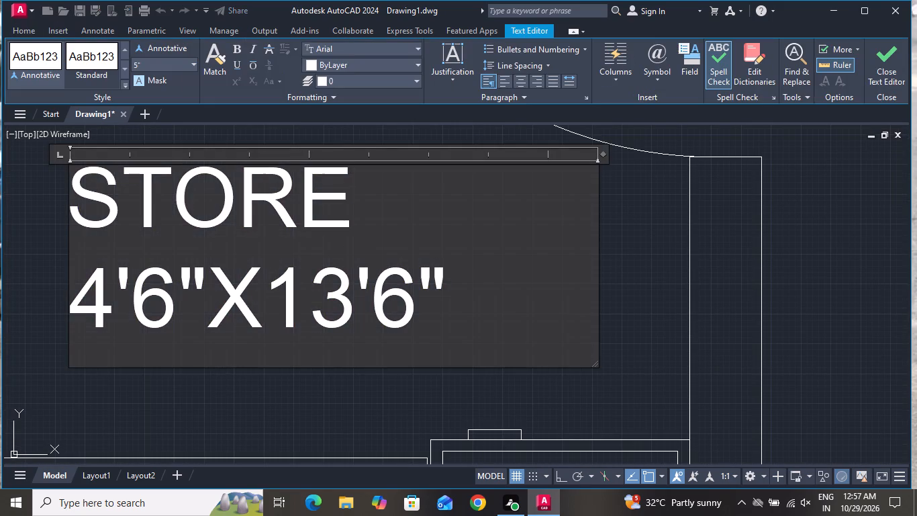
key("BackSpace")
key("BackSpace")
key("BackSpace")
key("BackSpace")
key("BackSpace")
key("BackSpace")
key("BackSpace")
key("BackSpace")
key("BackSpace")
key("BackSpace")
key("BackSpace")
key("BackSpace")
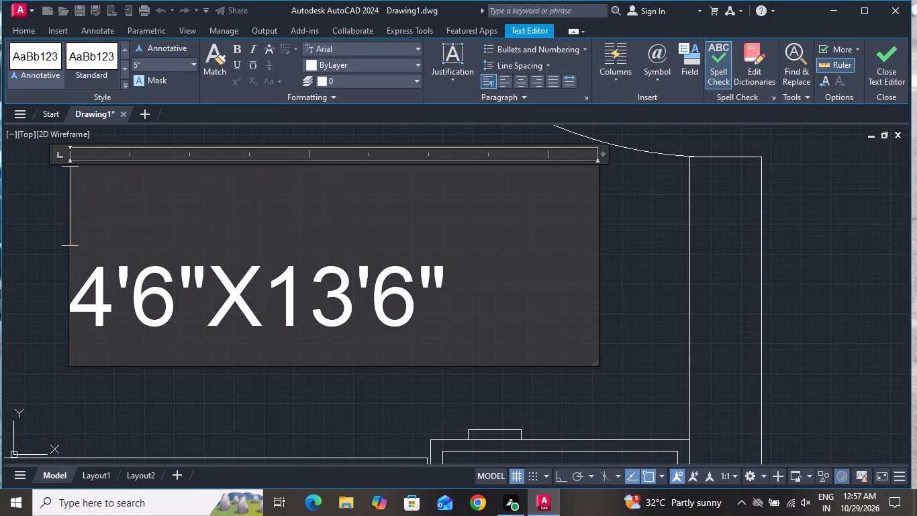
type("KITCHE")
key("n")
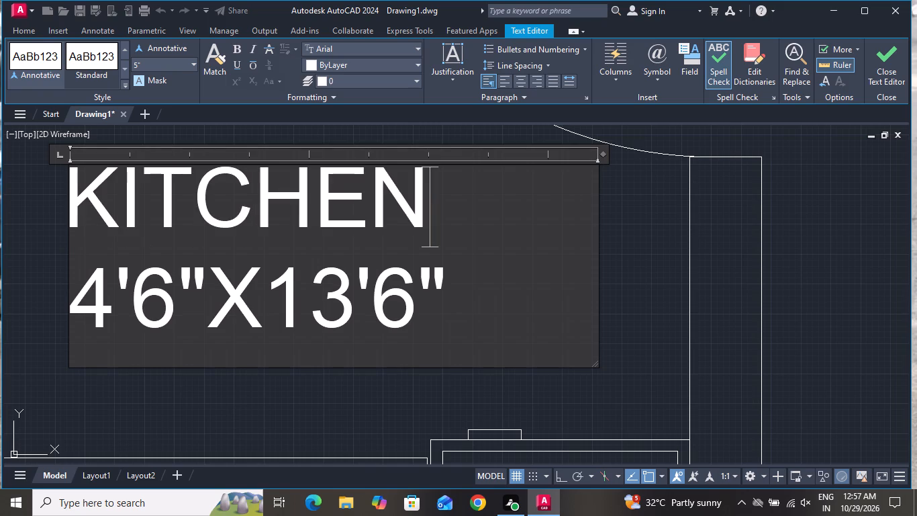
Replace the size line of the kitchen label with 7'X7' and finish editing the text.
left_click(528, 333)
key("BackSpace")
key("BackSpace")
key("BackSpace")
key("BackSpace")
key("BackSpace")
key("BackSpace")
key("BackSpace")
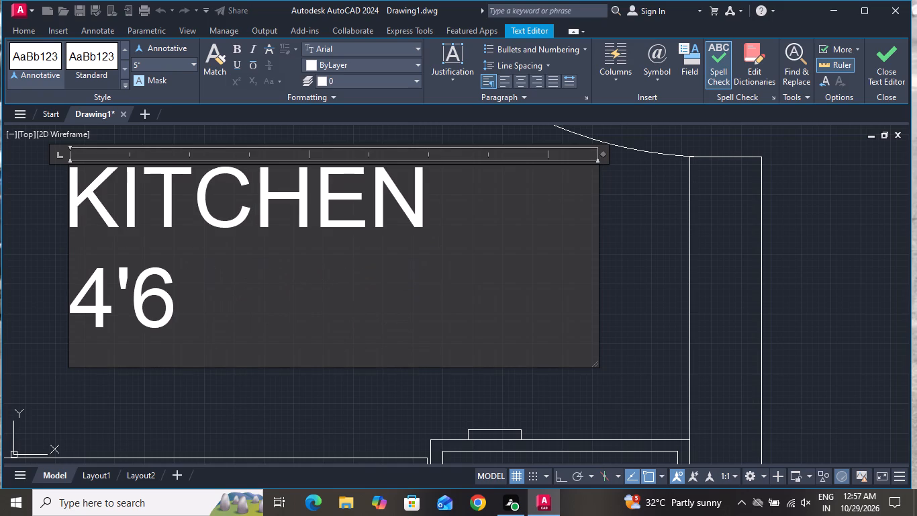
key("BackSpace")
key("BackSpace")
key("BackSpace")
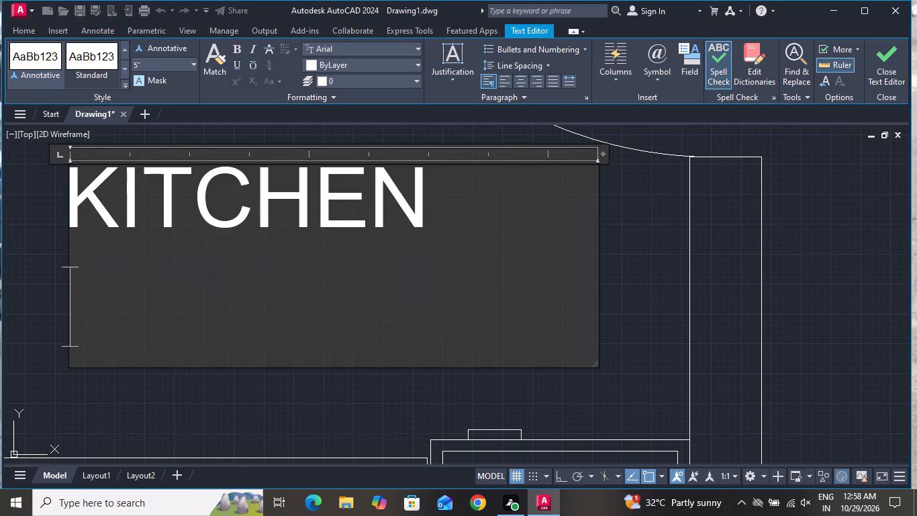
type("7'")
right_click(530, 337)
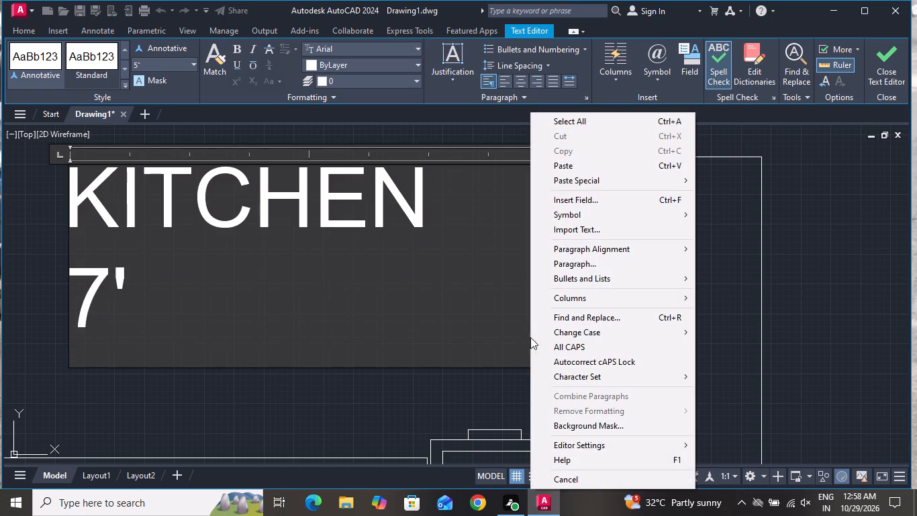
key("x")
left_click(324, 347)
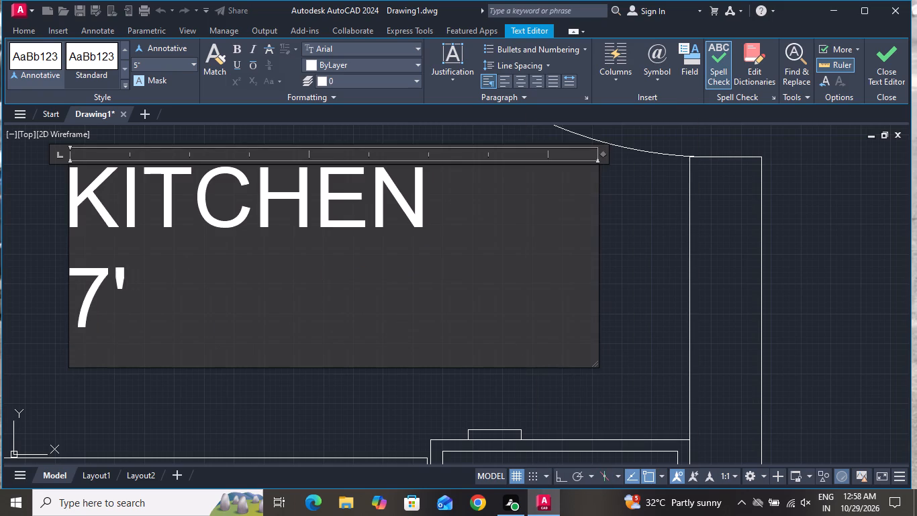
key("x")
type("7'")
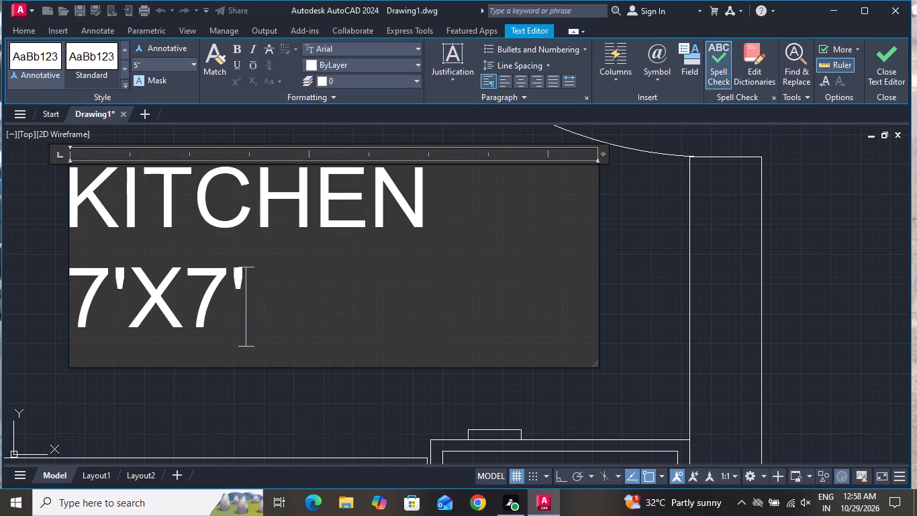
left_click(295, 433)
Change the room name in the STORE label beside the sofa set and coffee table to LIVING ROOM.
scroll(256, 380, "down", 5)
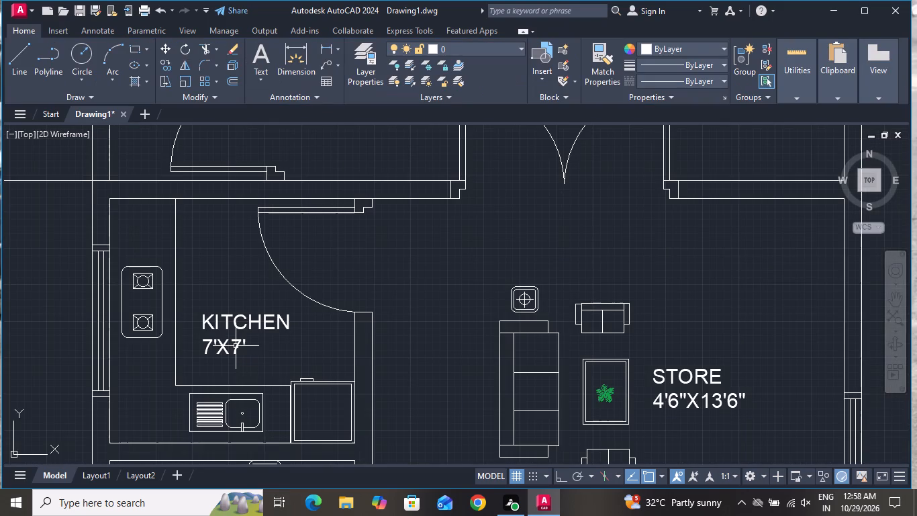
scroll(320, 329, "down", 2)
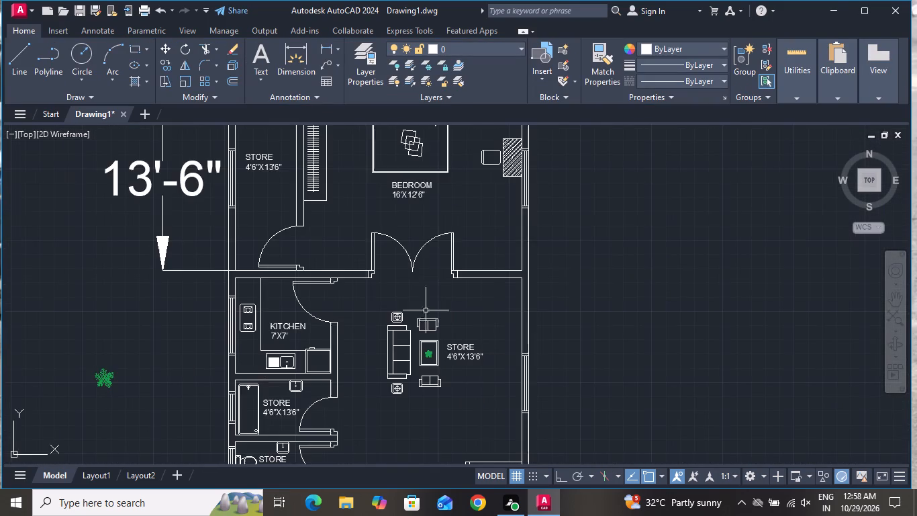
scroll(469, 349, "up", 5)
double_click(492, 320)
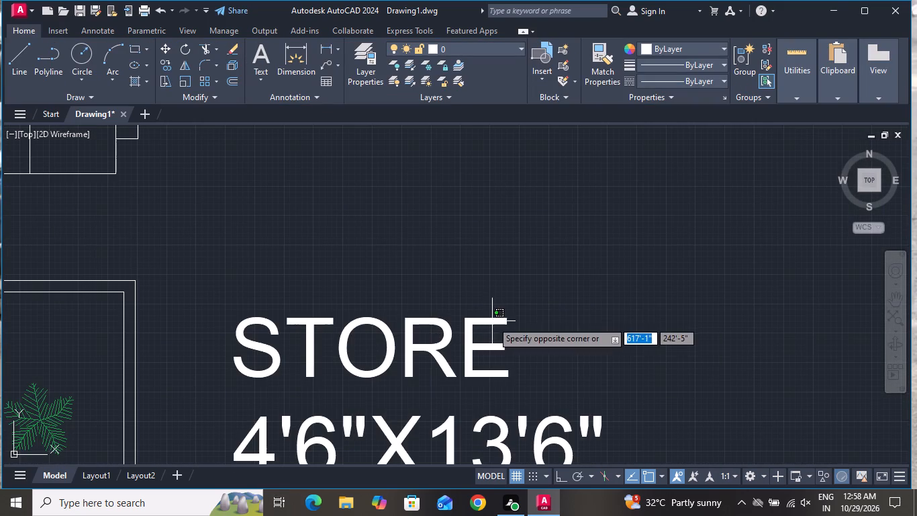
left_click(492, 320)
double_click(479, 319)
left_click(542, 329)
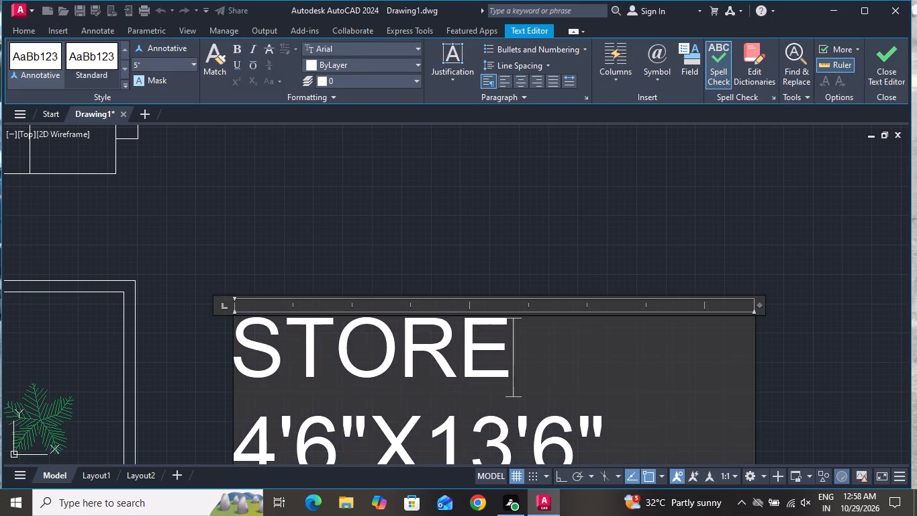
key("BackSpace")
key("BackSpace")
key("BackSpace")
key("BackSpace")
key("BackSpace")
key("BackSpace")
key("BackSpace")
key("BackSpace")
key("BackSpace")
key("BackSpace")
key("BackSpace")
key("BackSpace")
key("BackSpace")
key("BackSpace")
key("BackSpace")
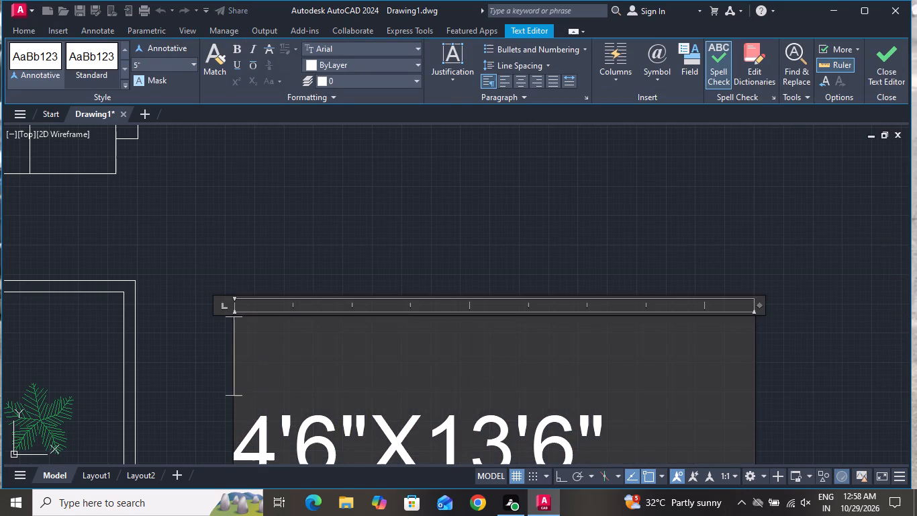
type("LIVING")
key("space")
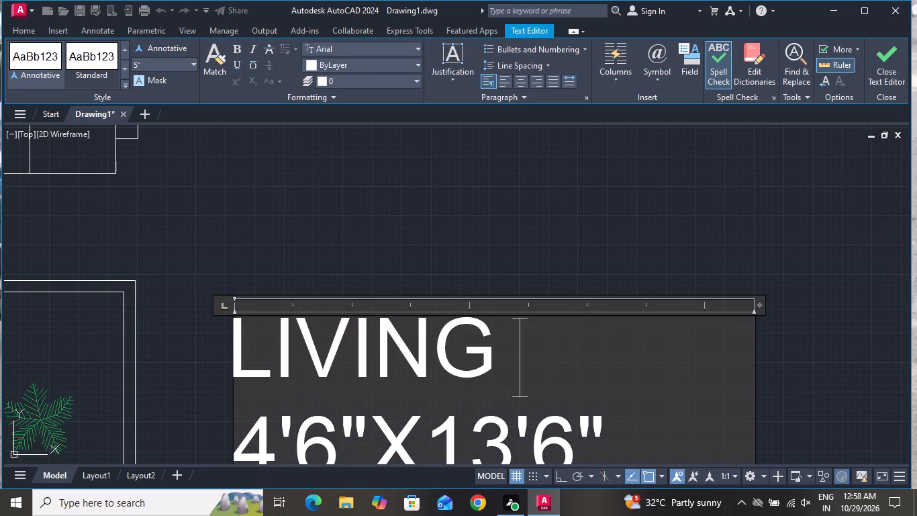
type("ROOM")
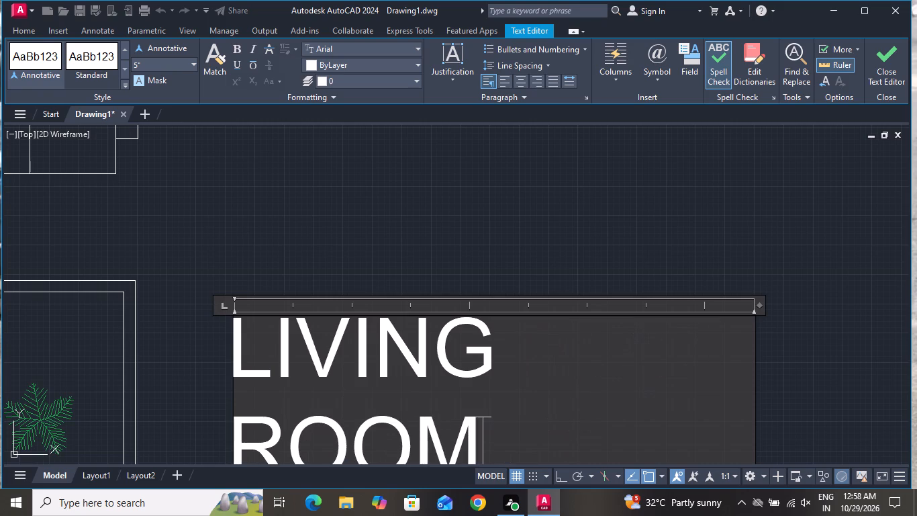
Widen the living room label's text box so that LIVING ROOM fits on a single line.
scroll(578, 138, "down", 3)
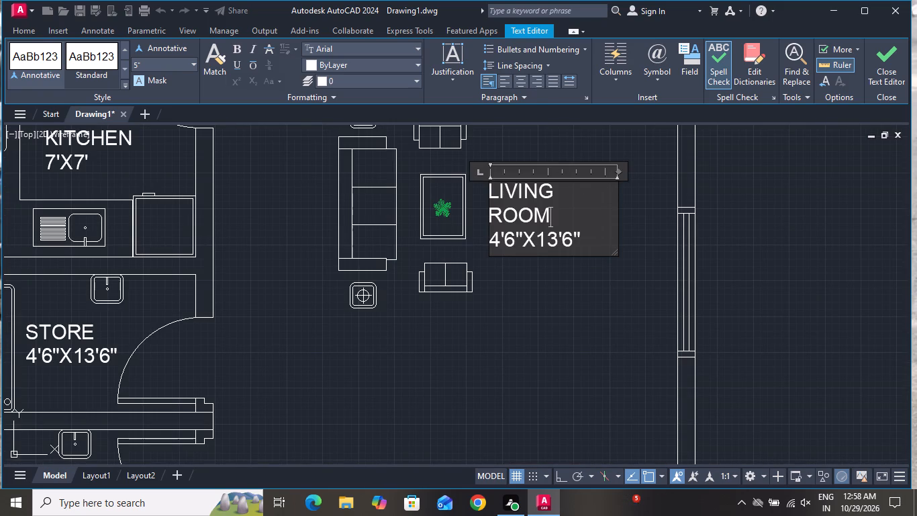
left_click_drag(617, 198, 646, 175)
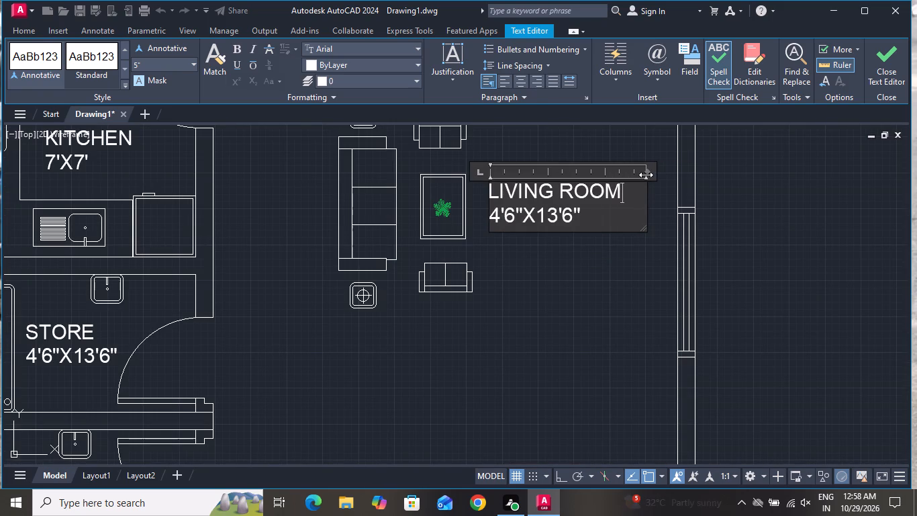
Replace the size line of the living room label with 13'5" and finish editing the text.
left_click(603, 226)
key("BackSpace")
key("BackSpace")
key("BackSpace")
key("BackSpace")
key("BackSpace")
key("BackSpace")
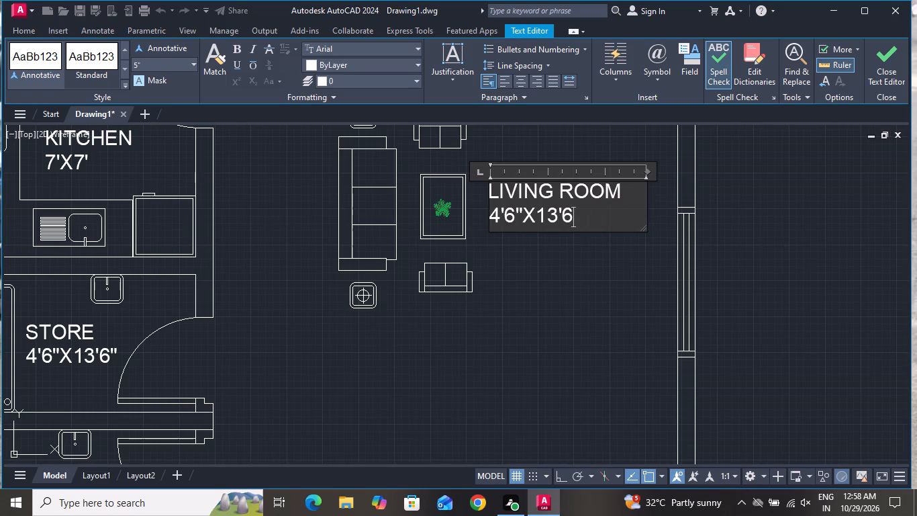
key("BackSpace")
key("BackSpace")
key("BackSpace")
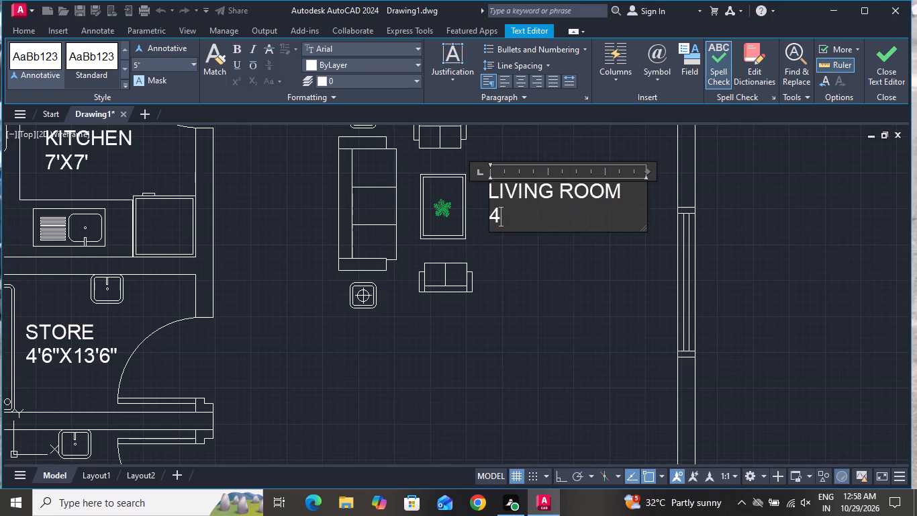
key("BackSpace")
key("1")
key("3")
key("apostrophe")
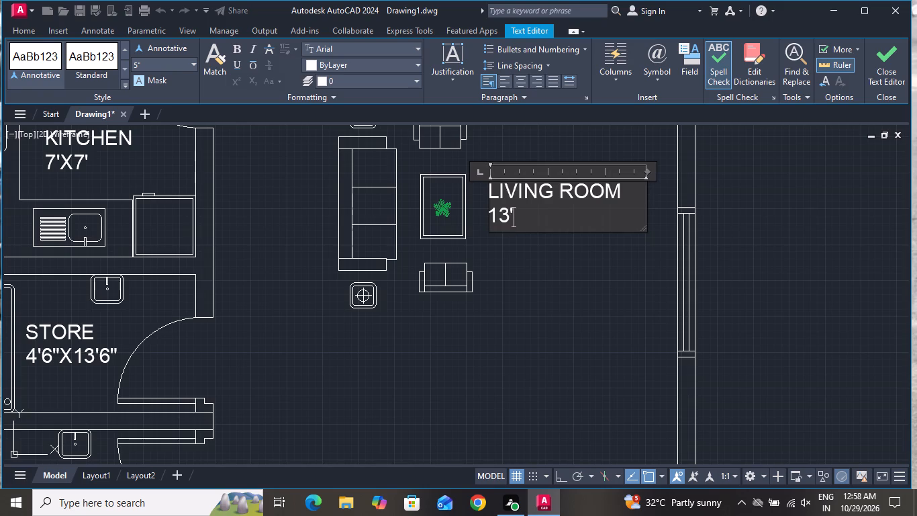
key("5")
key("shift+quotedbl")
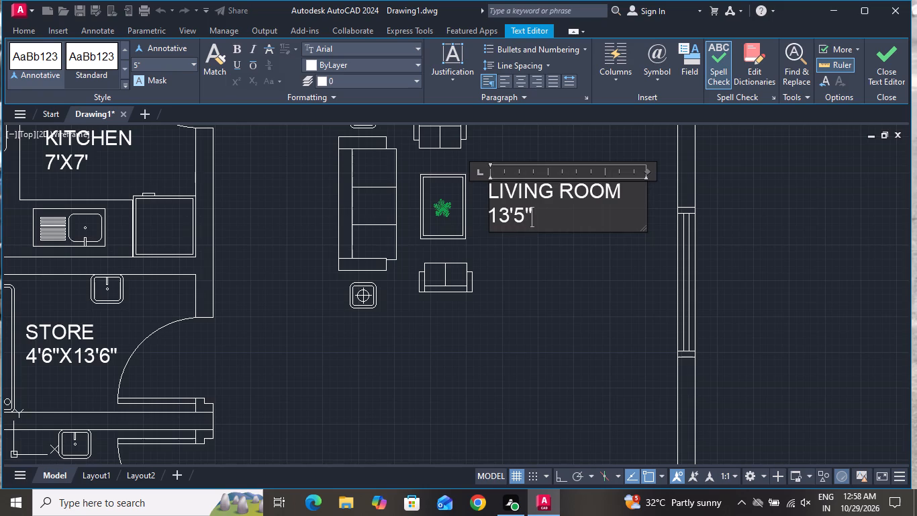
left_click(565, 339)
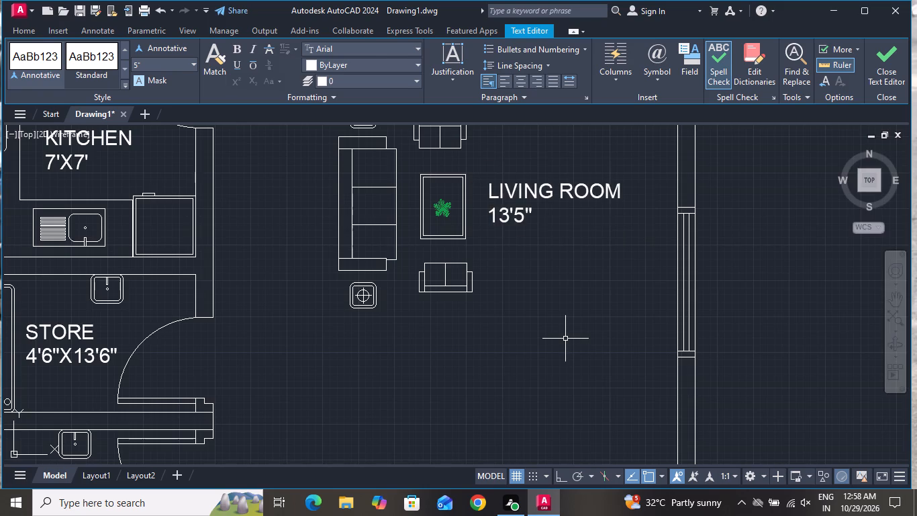
Change the room name in the STORE label beside the bathtub, below the kitchen, to BATH.
scroll(555, 308, "down", 3)
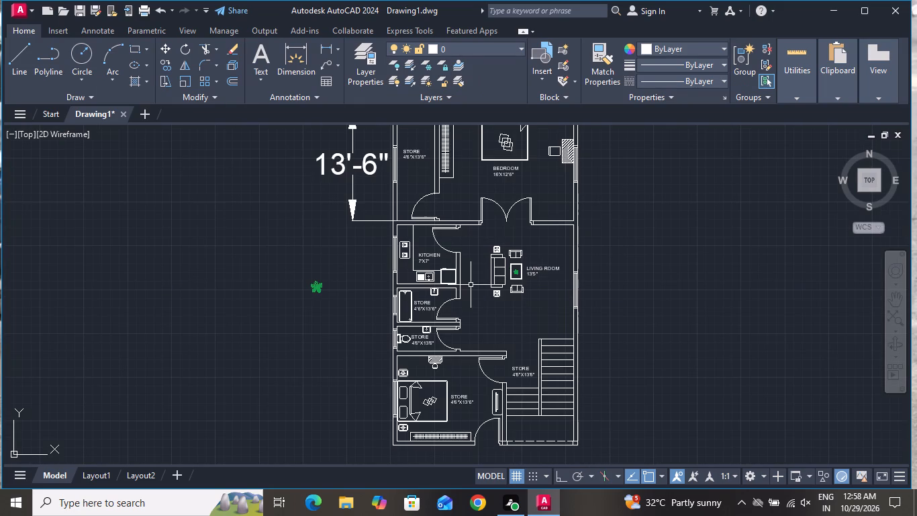
scroll(426, 306, "up", 4)
double_click(434, 296)
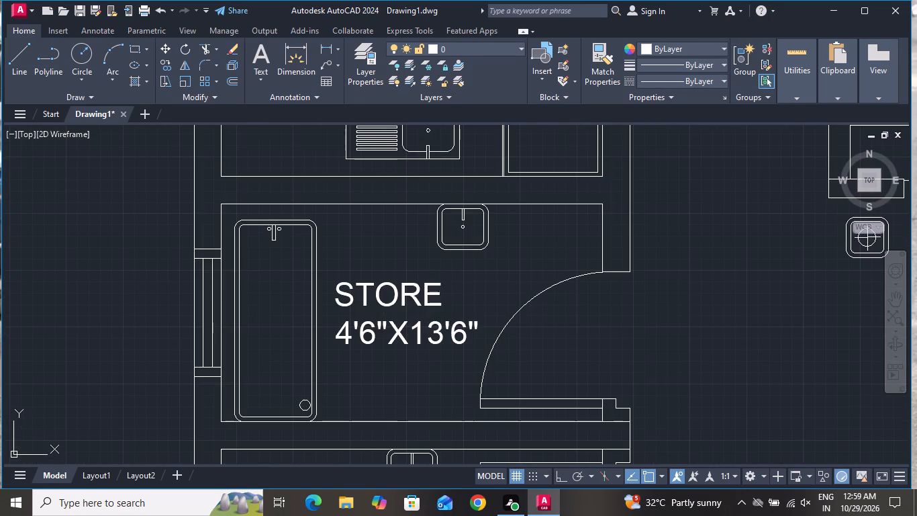
key("BackSpace")
key("BackSpace")
key("BackSpace")
key("BackSpace")
key("BackSpace")
key("BackSpace")
key("BackSpace")
key("BackSpace")
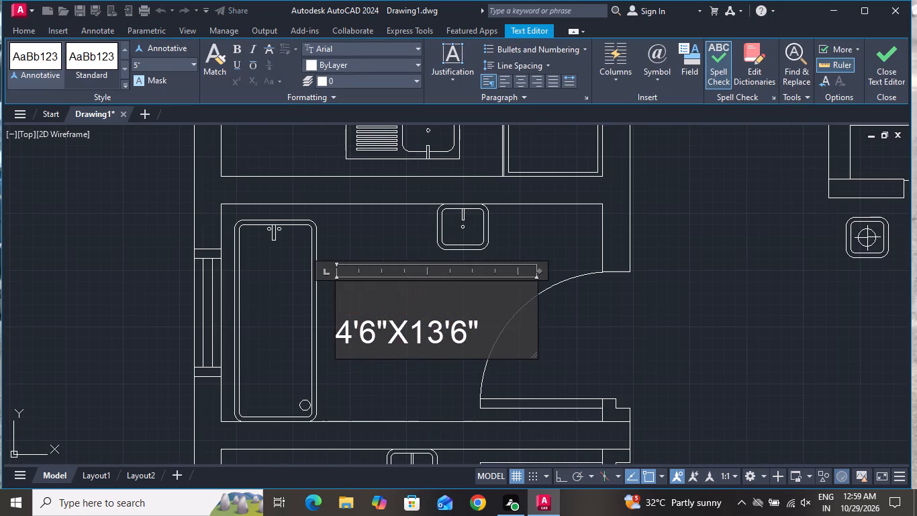
type("BATH")
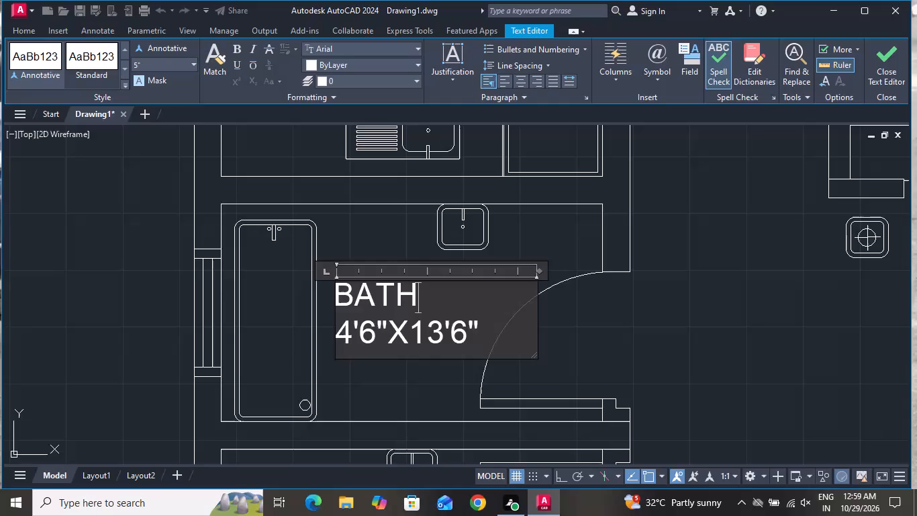
Replace the size line of the bath label with 3'X4' and finish editing the text.
left_click(493, 338)
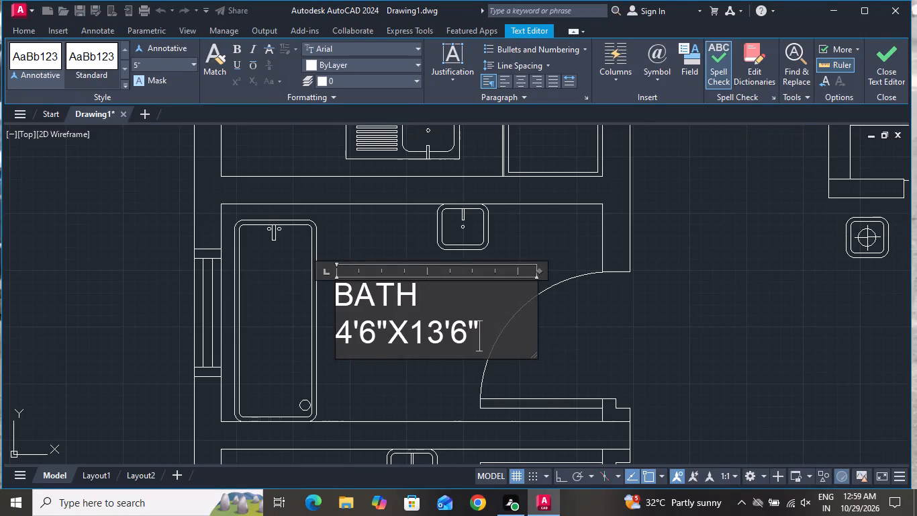
key("BackSpace")
key("BackSpace")
key("BackSpace")
key("BackSpace")
key("BackSpace")
key("BackSpace")
key("BackSpace")
key("BackSpace")
key("BackSpace")
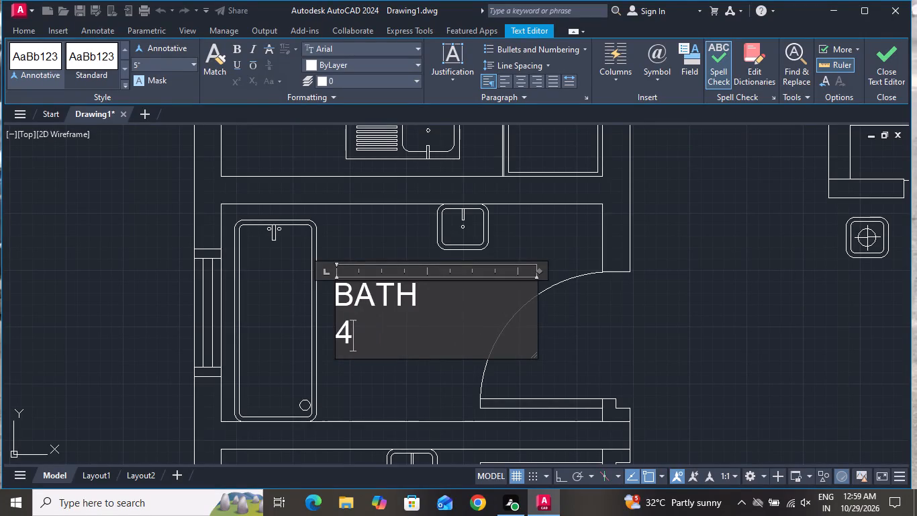
key("BackSpace")
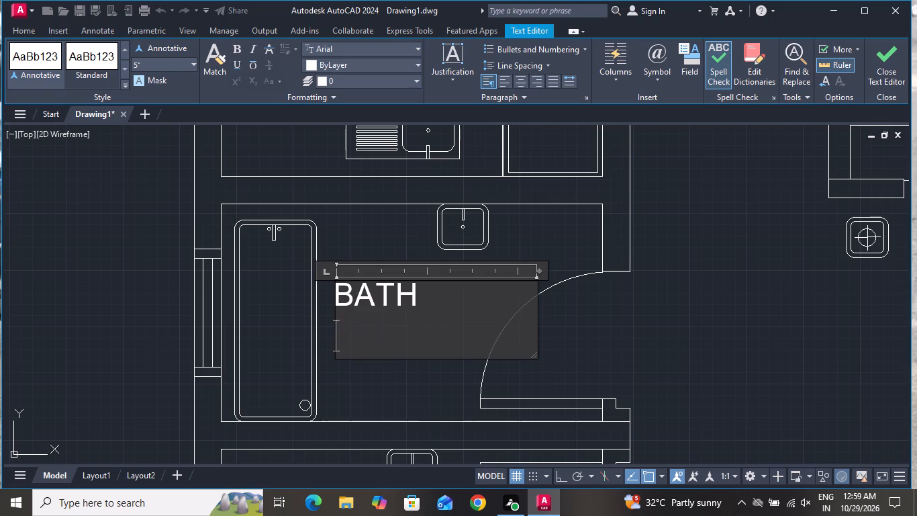
type("3'")
type("X4'")
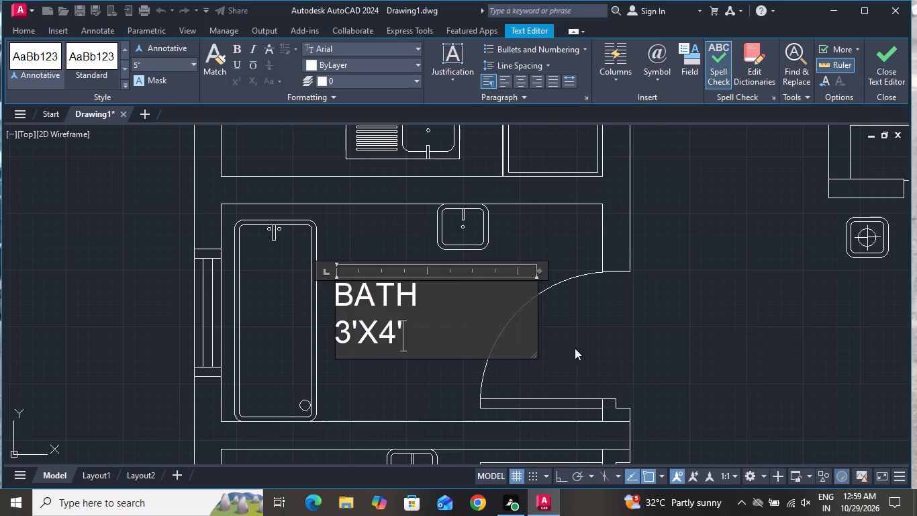
left_click(593, 349)
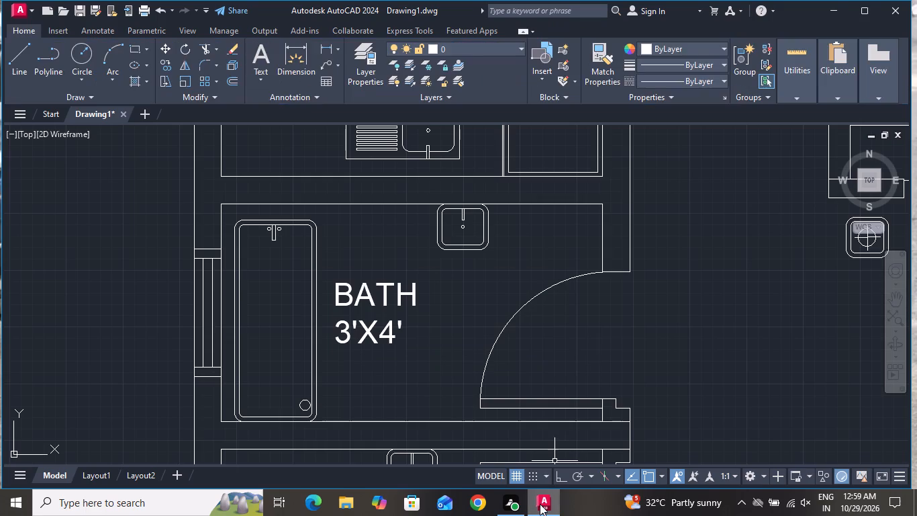
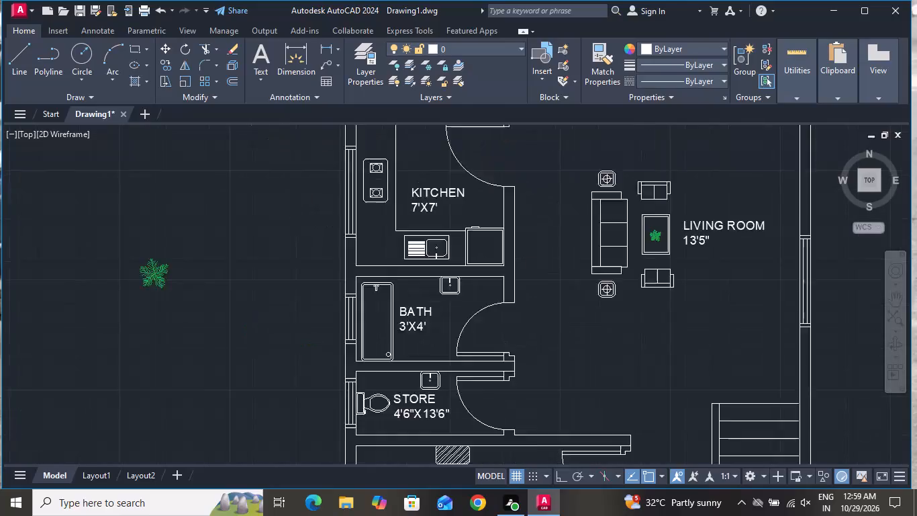
Change the room name in the STORE label beside the toilet to W.C.
scroll(416, 389, "down", 1)
scroll(430, 408, "up", 2)
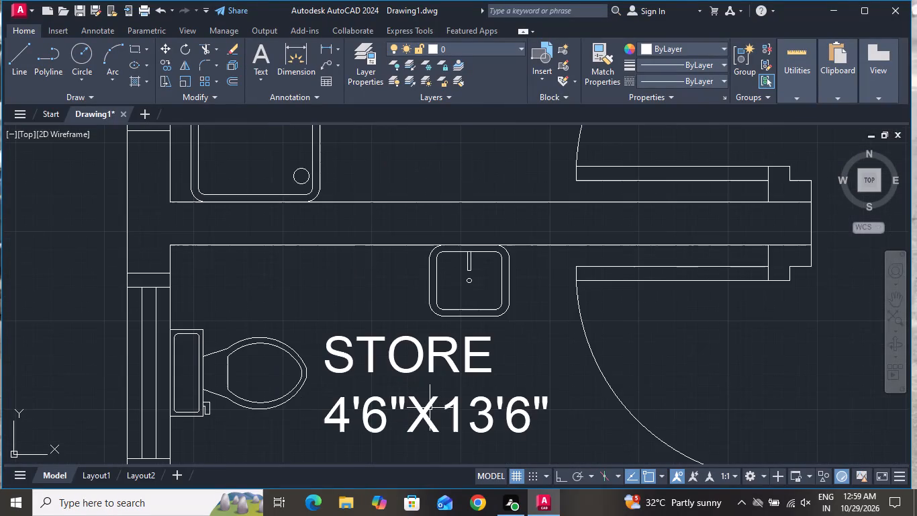
scroll(443, 404, "up", 1)
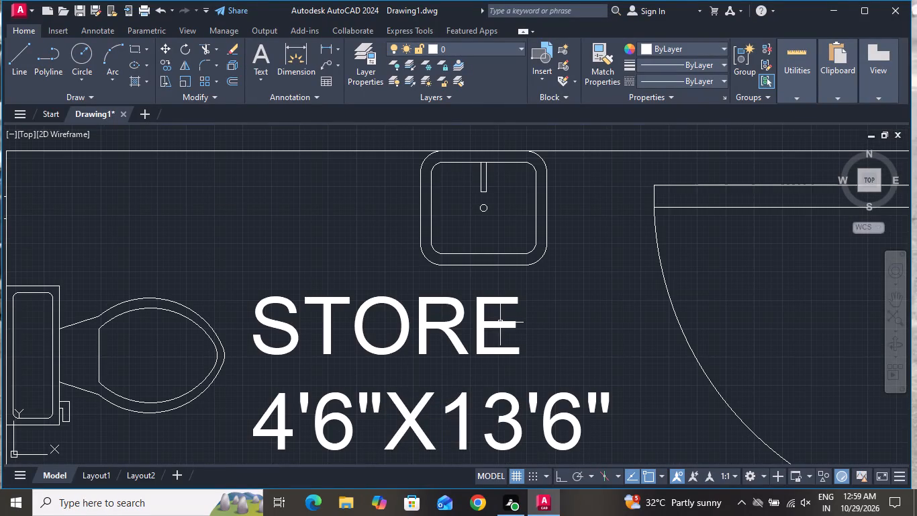
triple_click(504, 322)
key("BackSpace")
key("BackSpace")
key("BackSpace")
key("BackSpace")
key("BackSpace")
key("BackSpace")
key("BackSpace")
key("BackSpace")
key("BackSpace")
key("BackSpace")
key("BackSpace")
key("BackSpace")
key("BackSpace")
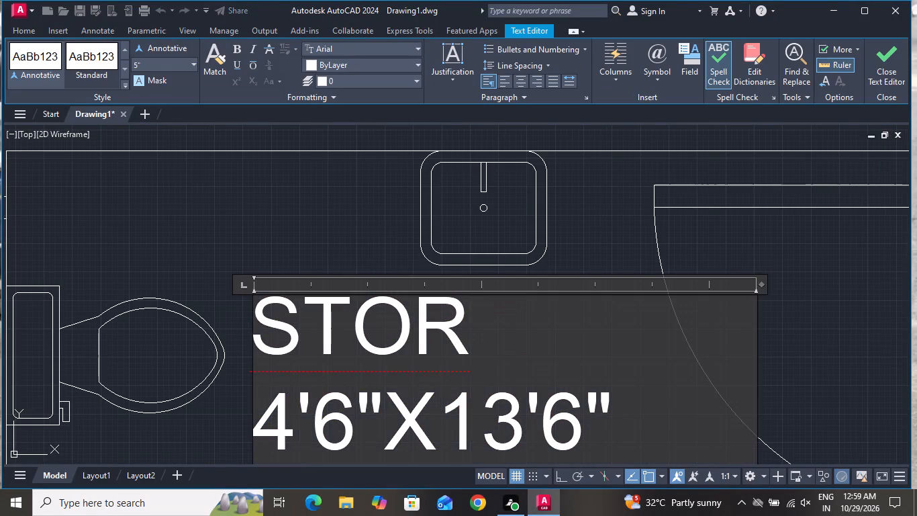
key("w")
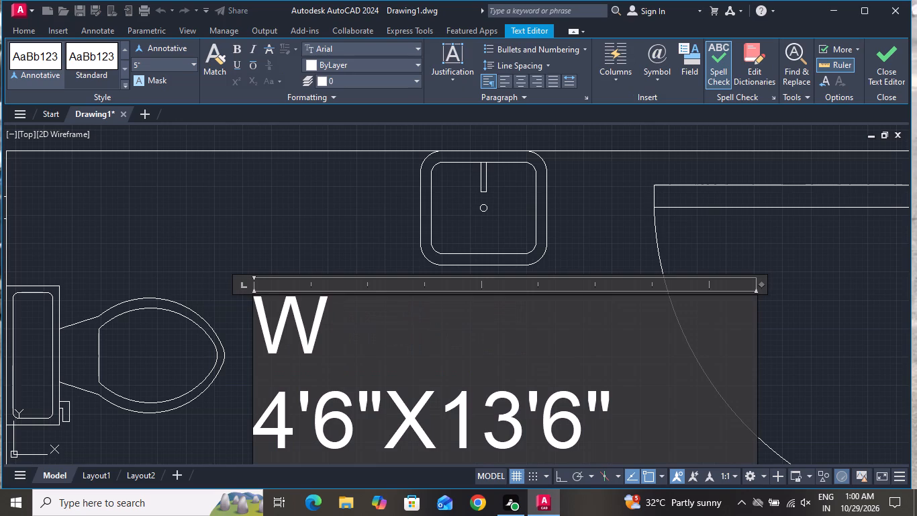
type(".C")
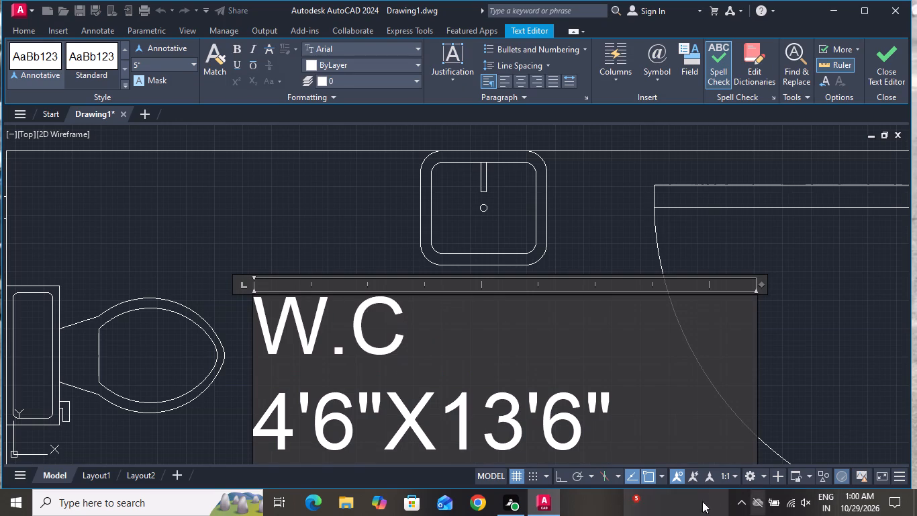
Replace the size line of the W.C label with 3'X4' and finish editing the text.
left_click(663, 422)
key("BackSpace")
key("BackSpace")
key("BackSpace")
key("BackSpace")
key("BackSpace")
key("BackSpace")
key("BackSpace")
key("BackSpace")
key("BackSpace")
key("BackSpace")
key("BackSpace")
key("BackSpace")
key("BackSpace")
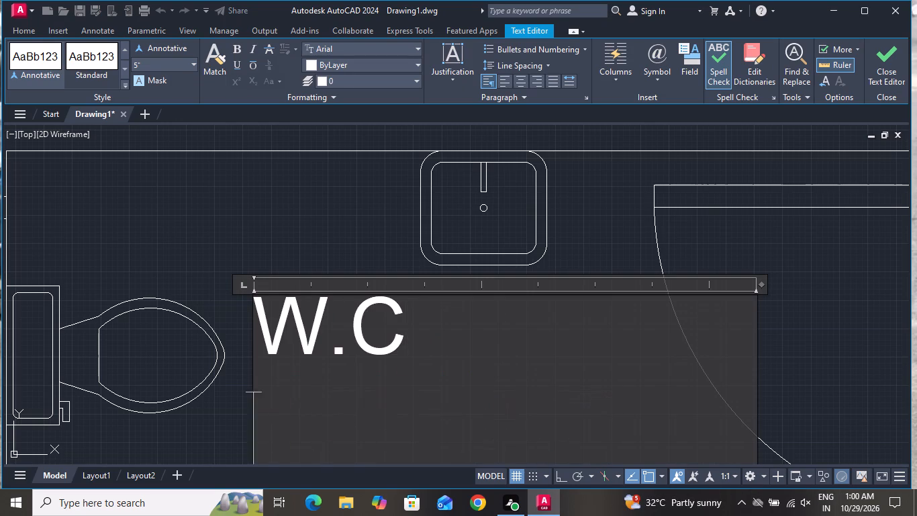
type(".C")
key("Return")
key("3")
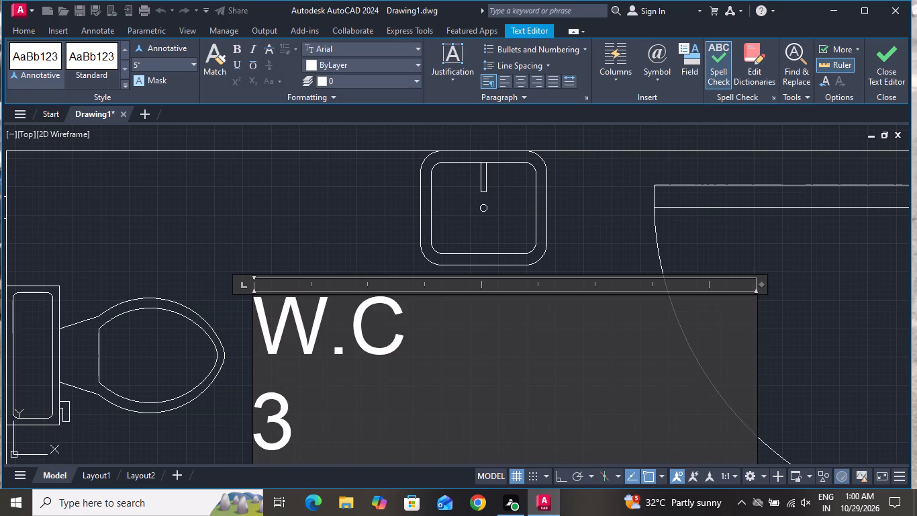
type("'X4")
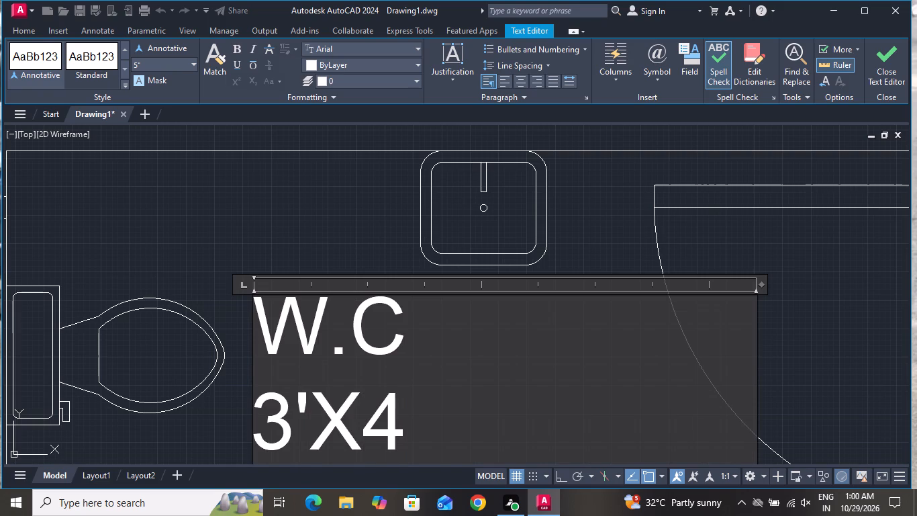
key("apostrophe")
left_click(371, 238)
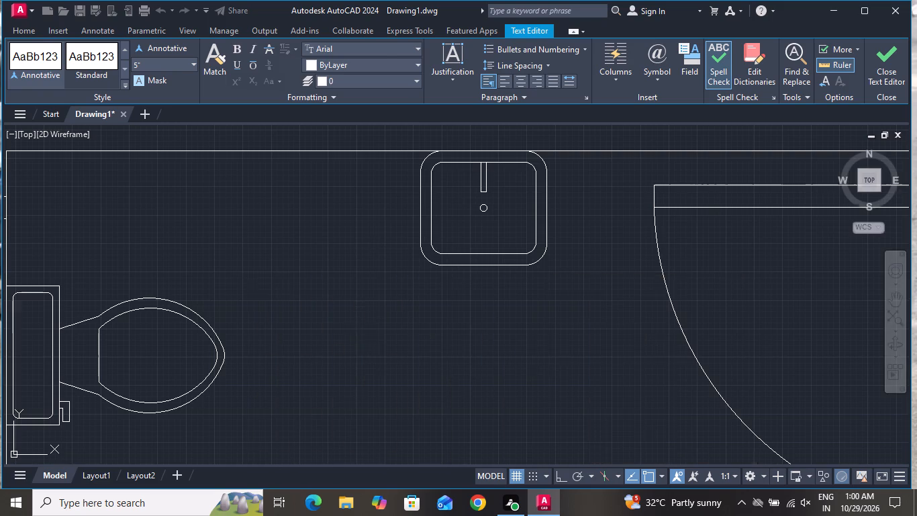
Change the room name in the STORE label beside the bed to BEDROOM.
scroll(356, 252, "down", 5)
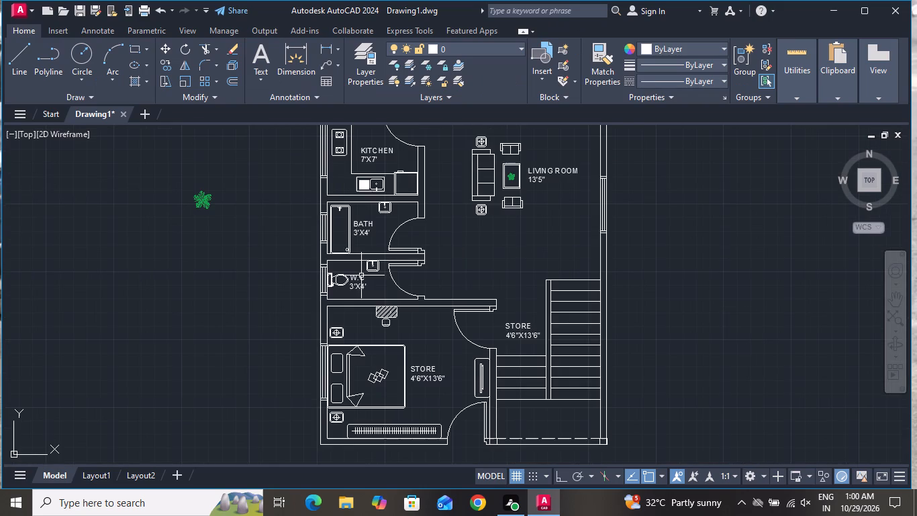
scroll(445, 413, "up", 2)
scroll(418, 257, "up", 3)
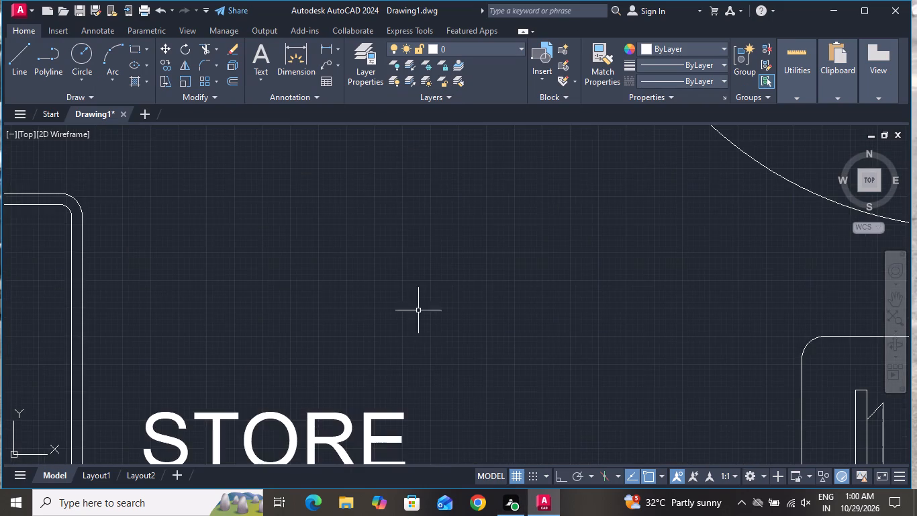
scroll(412, 183, "down", 3)
scroll(415, 236, "up", 2)
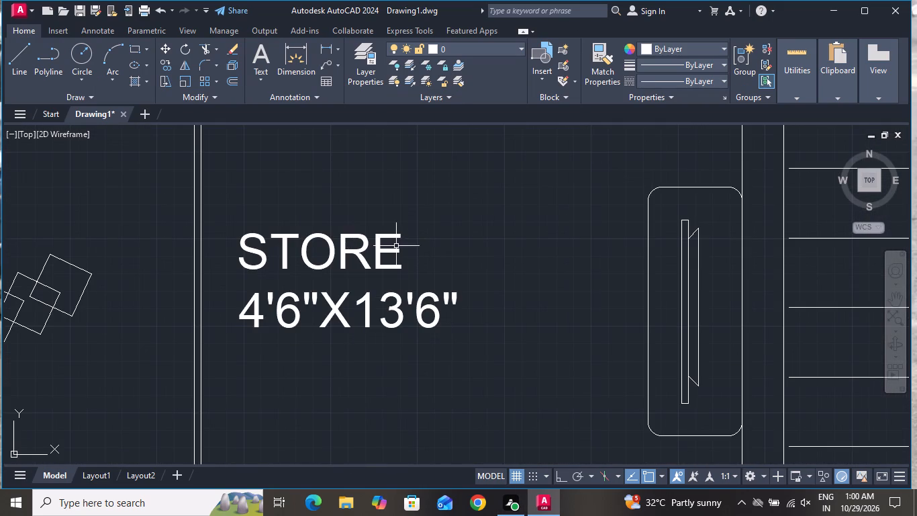
left_click(396, 246)
double_click(395, 251)
key("BackSpace")
key("BackSpace")
key("BackSpace")
key("BackSpace")
key("BackSpace")
key("BackSpace")
key("BackSpace")
key("BackSpace")
key("BackSpace")
key("BackSpace")
key("BackSpace")
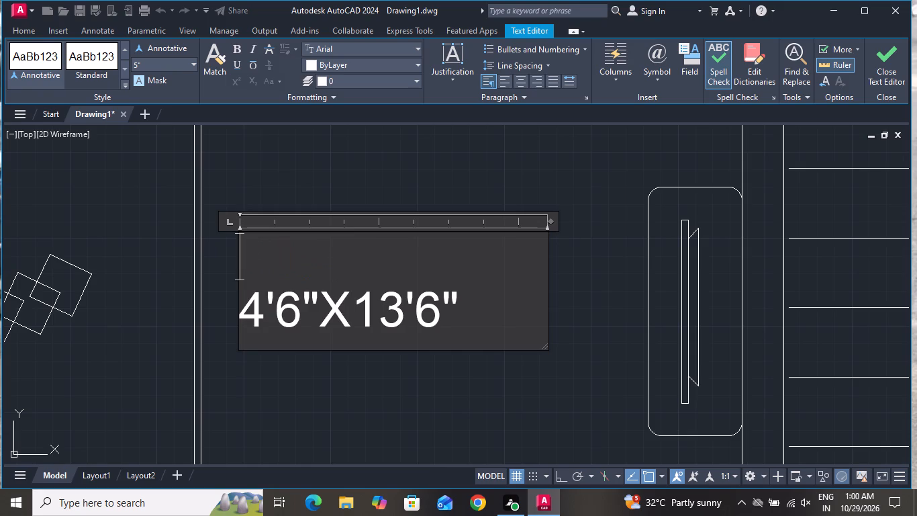
type("BEDROOM")
Replace the size line of the BEDROOM label with 12'6"X11' and finish editing the text.
left_click(462, 313)
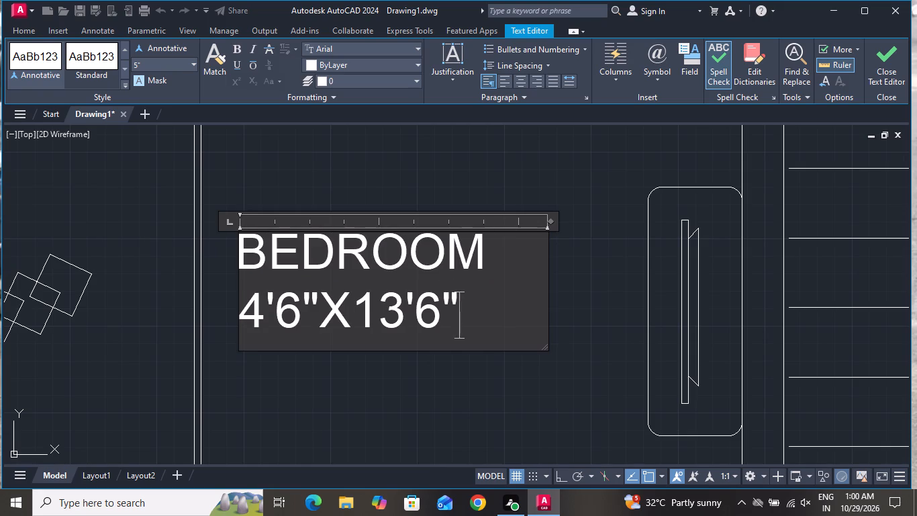
key("BackSpace")
key("BackSpace")
key("BackSpace")
key("BackSpace")
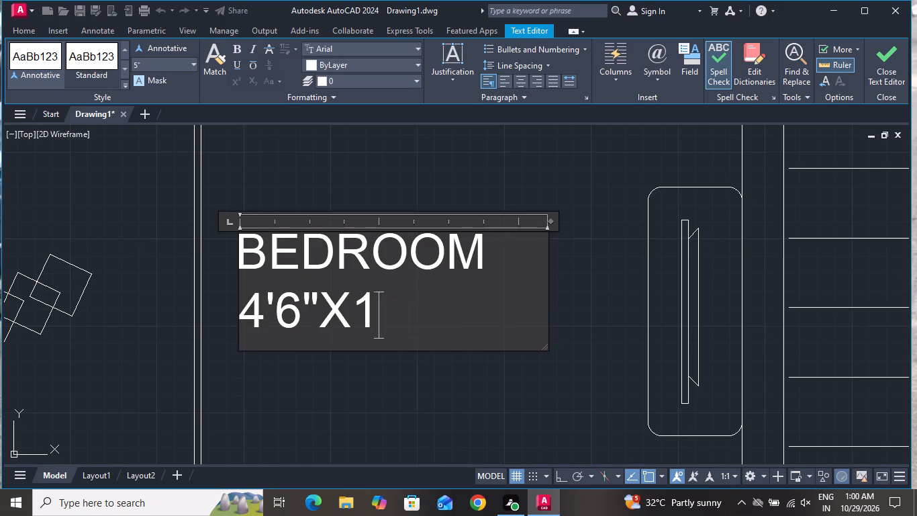
key("BackSpace")
key("BackSpace")
key("BackSpace")
key("BackSpace")
key("BackSpace")
key("BackSpace")
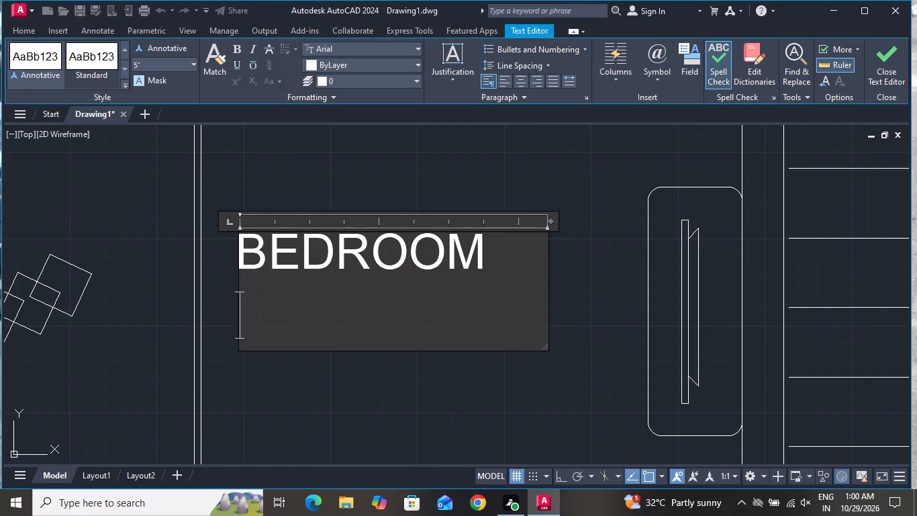
type("12'6\"X")
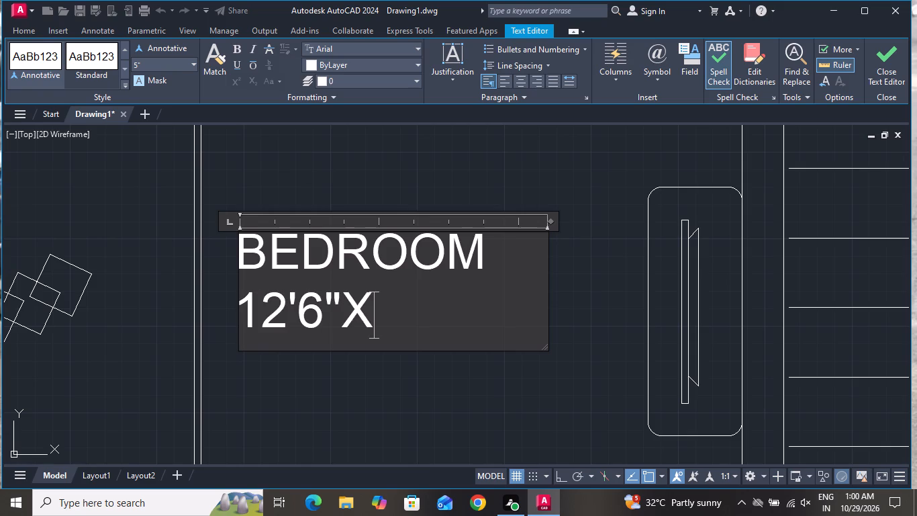
type("11")
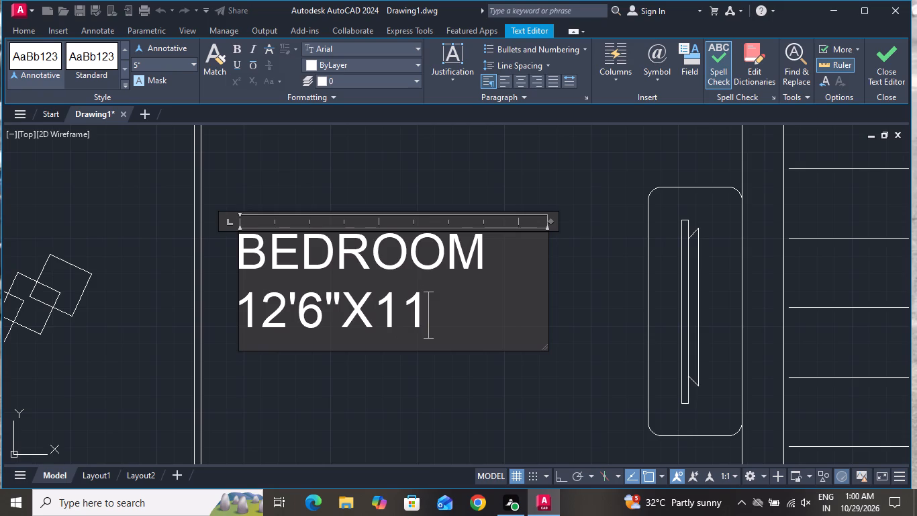
key("apostrophe")
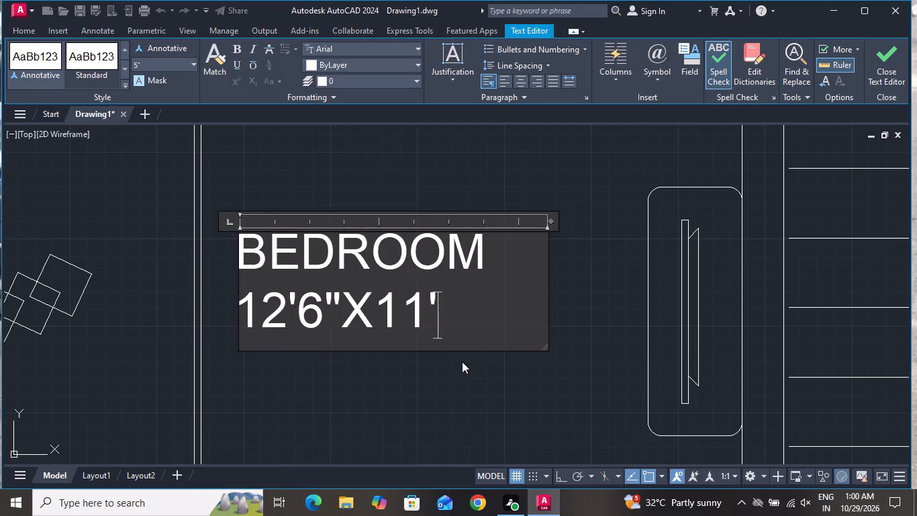
left_click(466, 366)
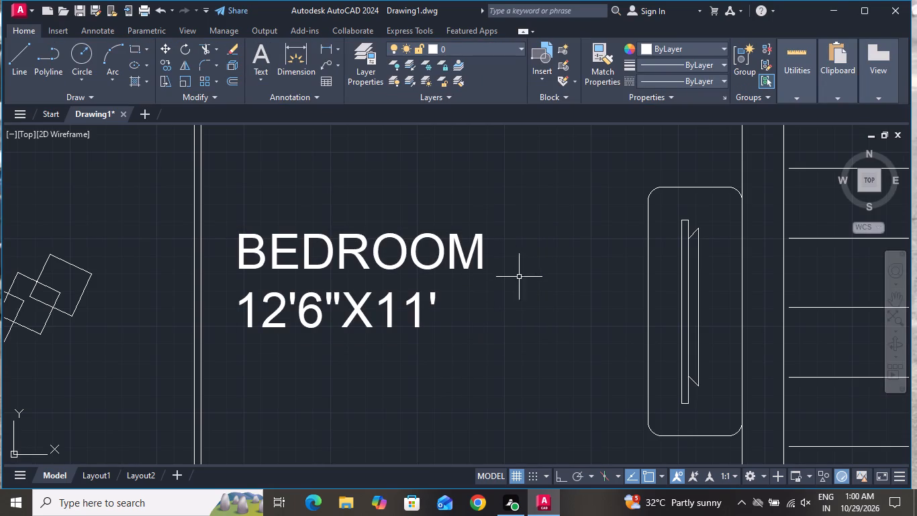
Delete the leftover STORE 4'6"X13'6" label next to the staircase.
scroll(519, 287, "down", 5)
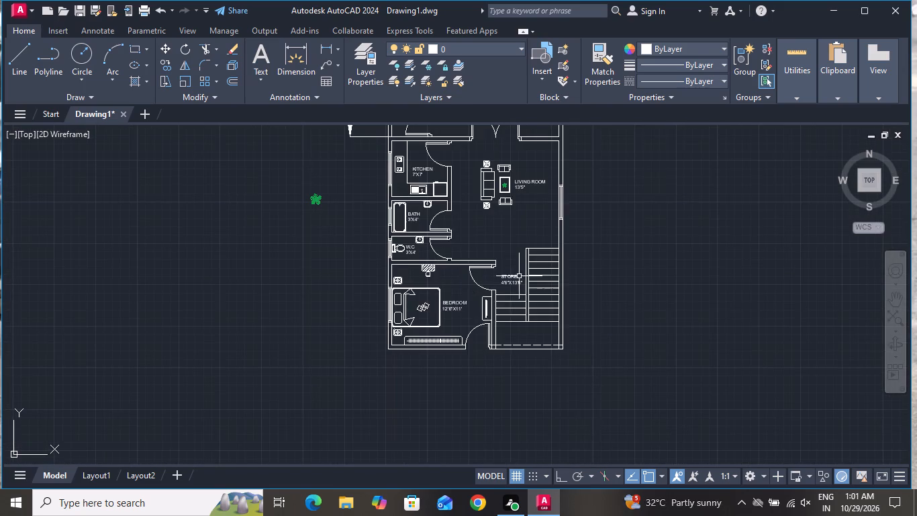
scroll(522, 275, "up", 4)
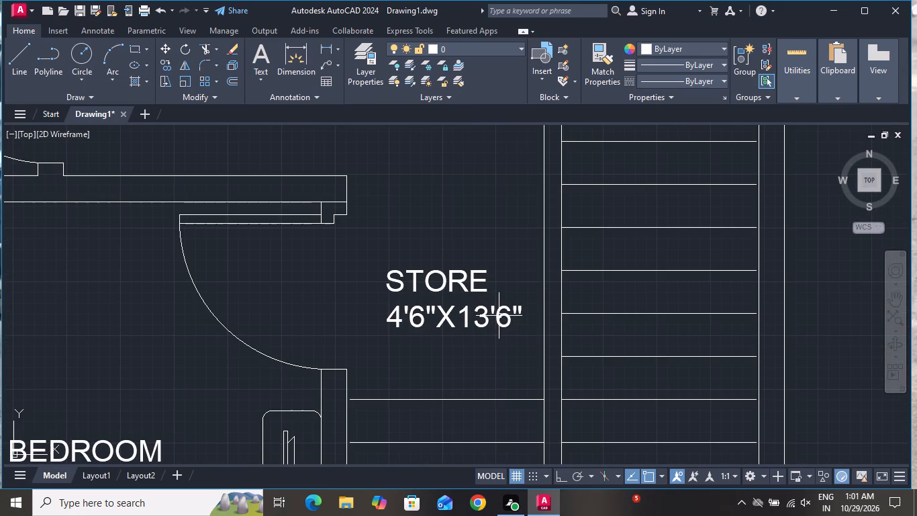
scroll(498, 307, "up", 1)
scroll(498, 308, "down", 1)
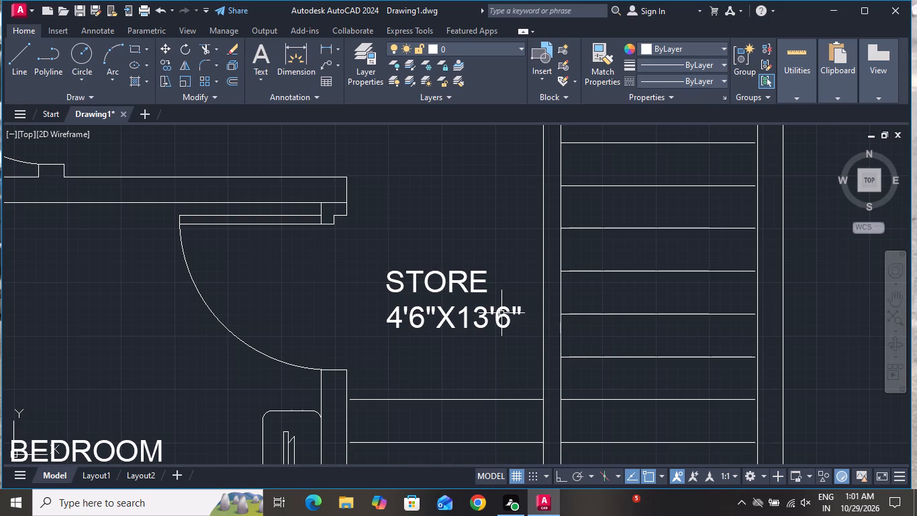
scroll(501, 327, "down", 2)
scroll(499, 334, "up", 3)
left_click(495, 313)
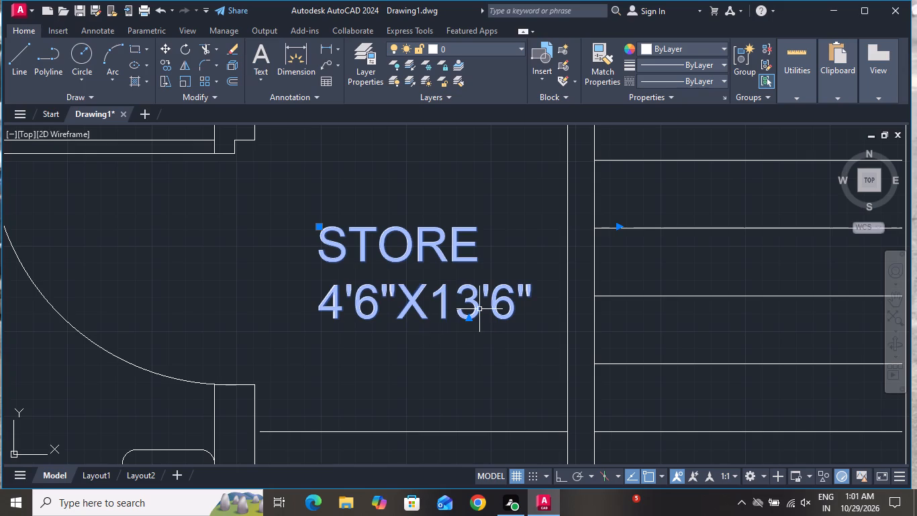
scroll(495, 313, "down", 3)
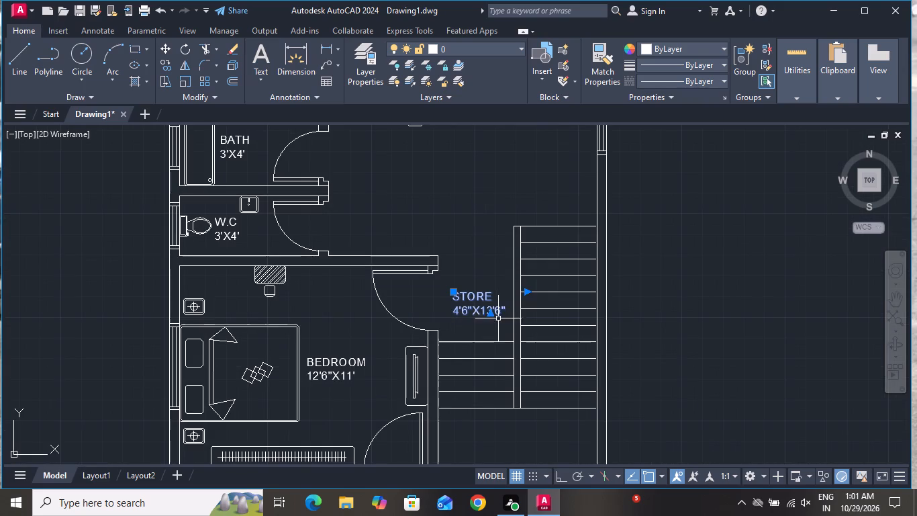
key("Delete")
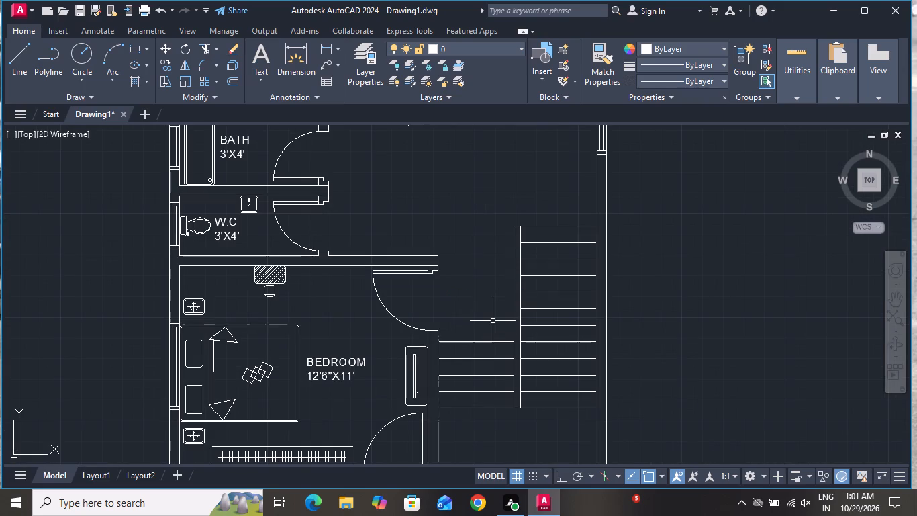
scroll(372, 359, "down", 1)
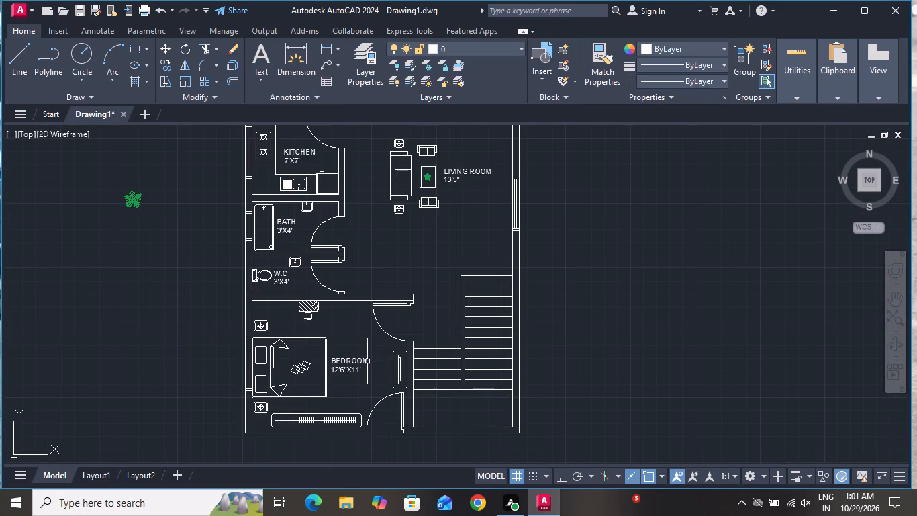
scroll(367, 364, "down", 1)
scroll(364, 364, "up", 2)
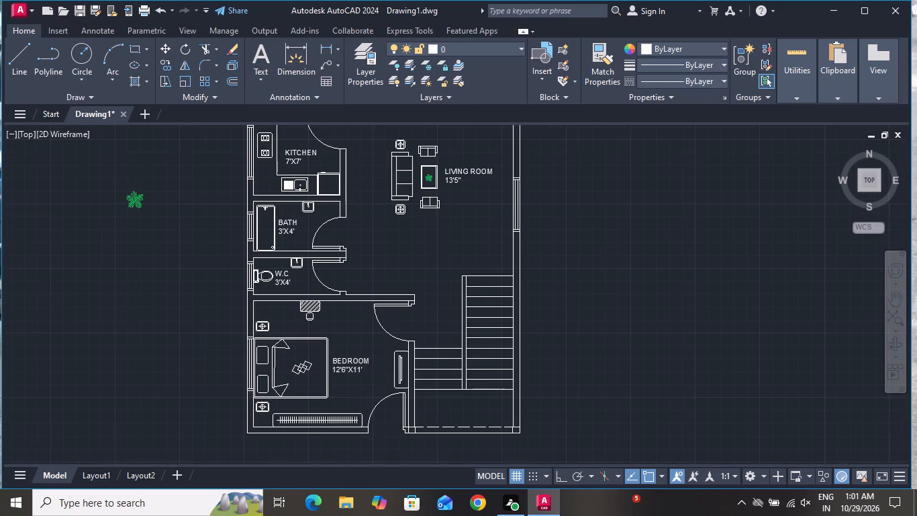
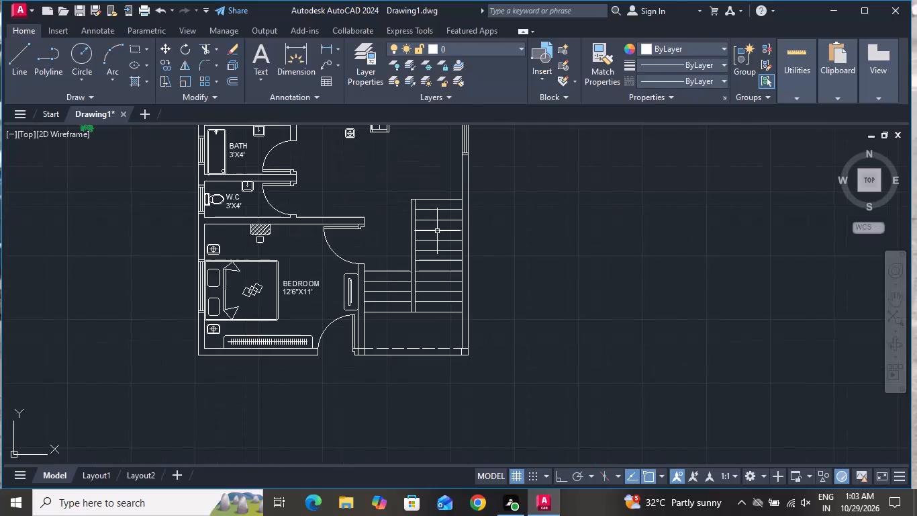
Select the oversized 4'-6" width dimension above the STORE room at the top of the floor plan.
scroll(430, 248, "down", 3)
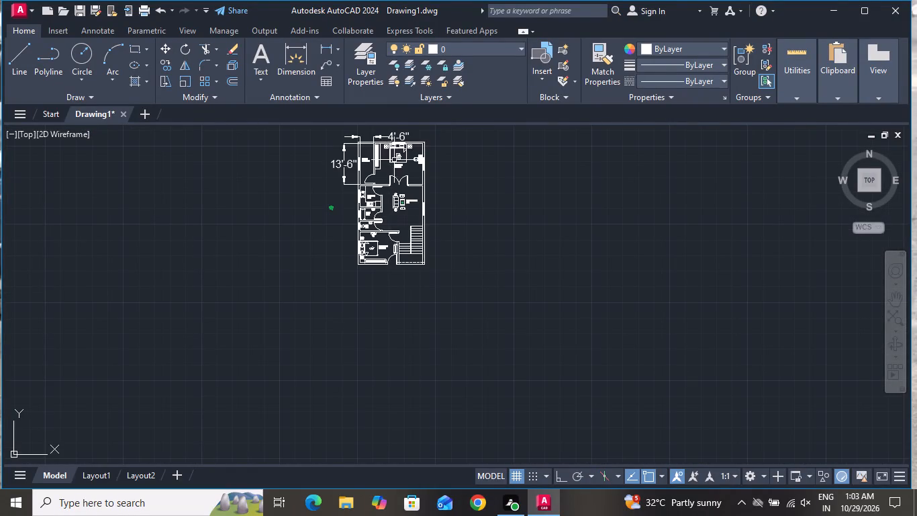
scroll(398, 146, "up", 3)
scroll(413, 201, "down", 3)
scroll(406, 183, "up", 4)
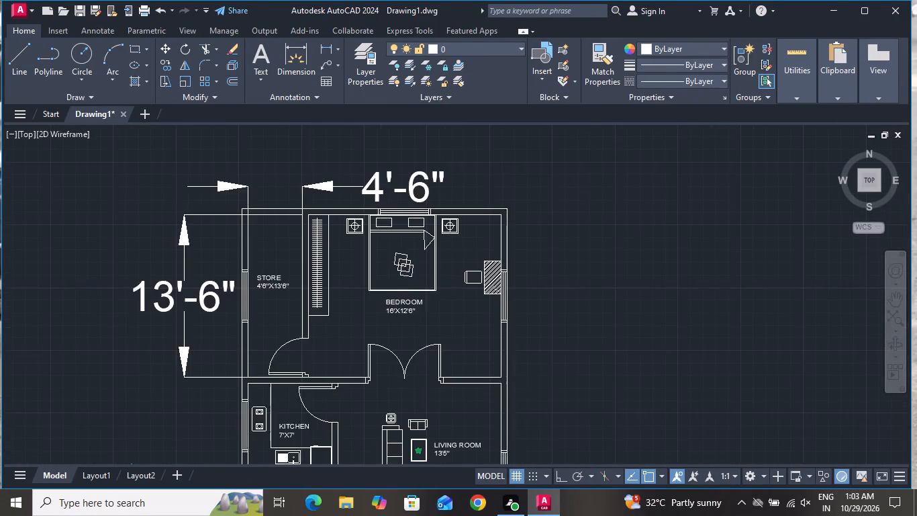
left_click(401, 191)
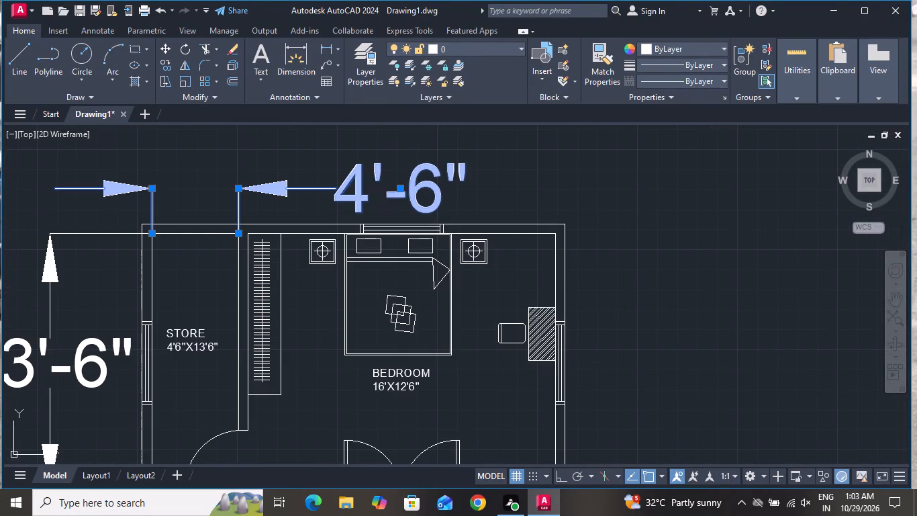
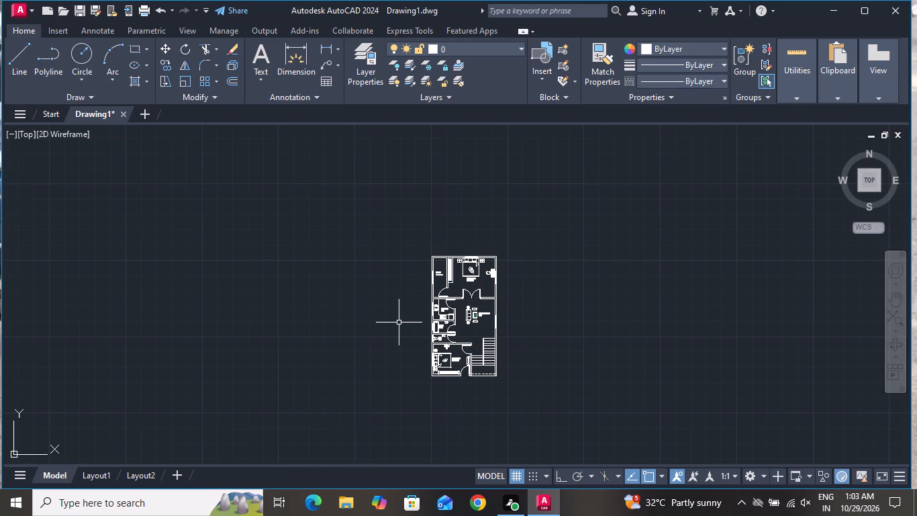
Copy the entire furnished floor plan to about 29'-9" east and 1'-3" north of the original.
scroll(512, 279, "up", 2)
scroll(512, 249, "down", 1)
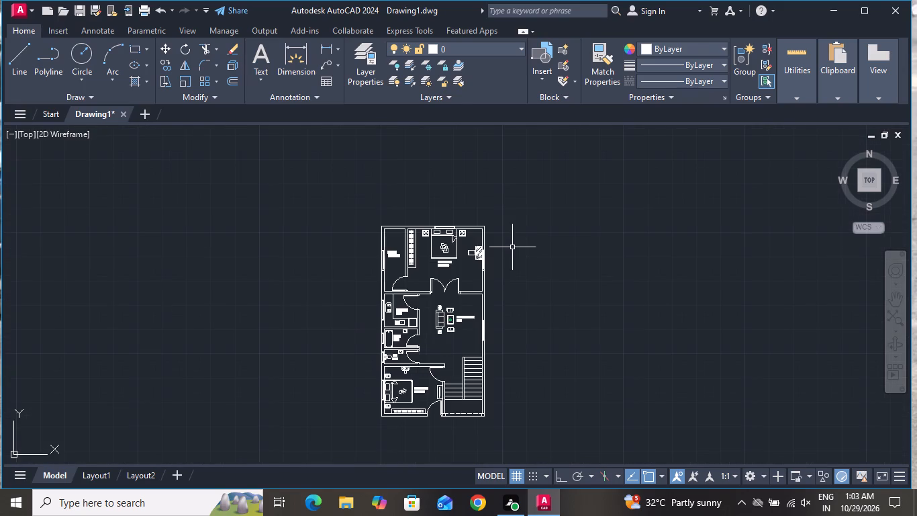
left_click(511, 213)
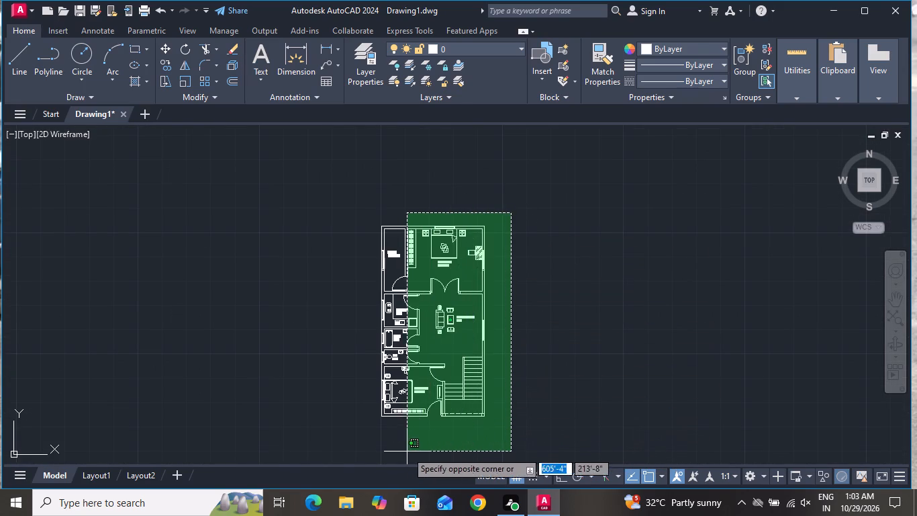
left_click(357, 456)
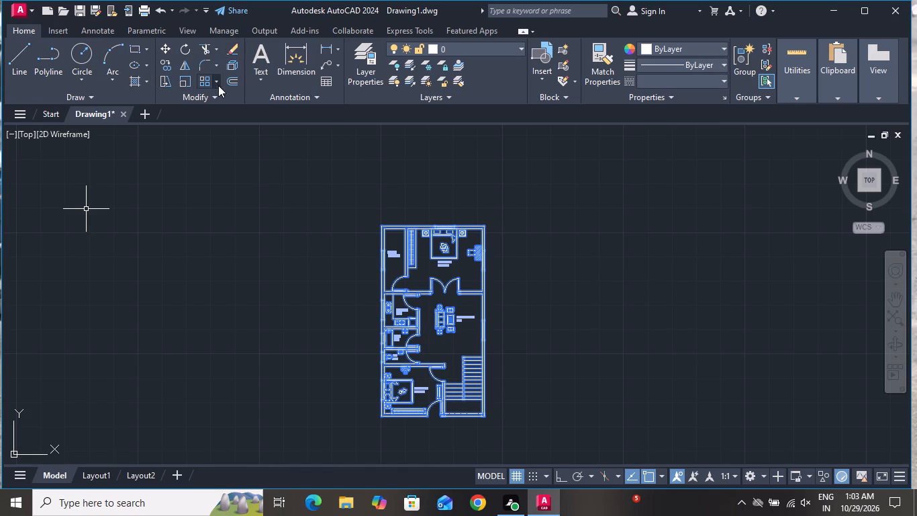
left_click(164, 66)
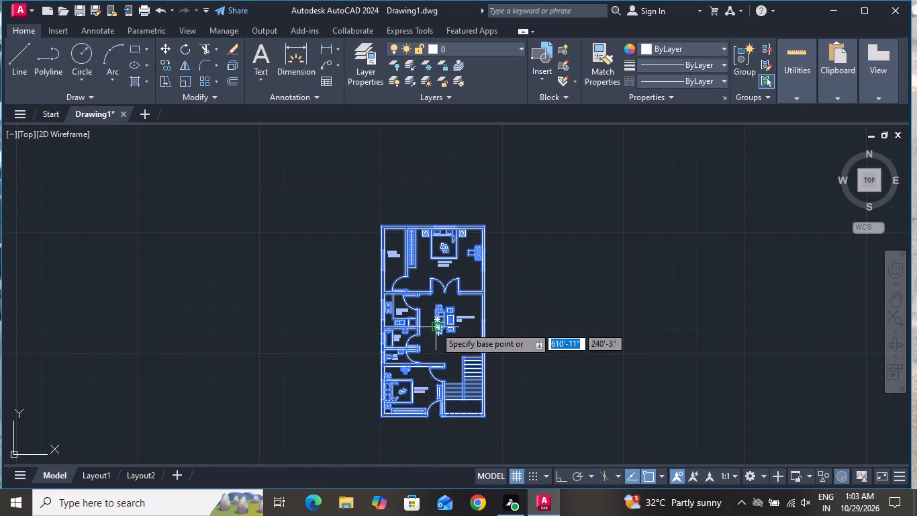
left_click(438, 327)
left_click(575, 321)
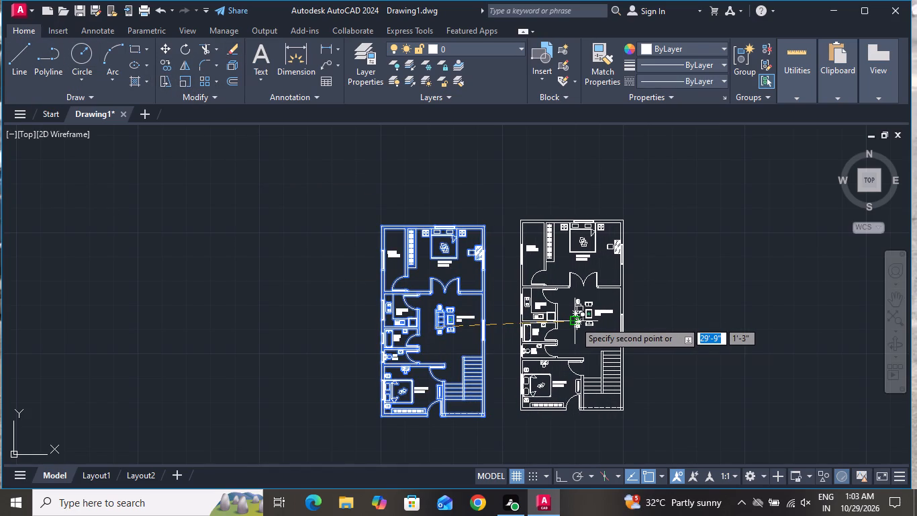
right_click(575, 321)
left_click(618, 156)
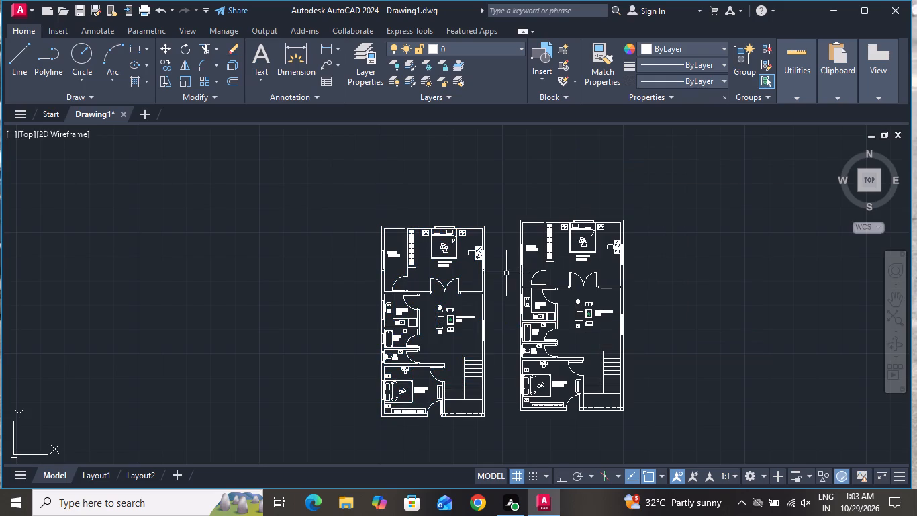
Move the original plan's LIVING ROOM label below the sofa set, to open floor beside the W.C door.
scroll(505, 273, "up", 1)
scroll(465, 362, "up", 2)
scroll(468, 351, "down", 2)
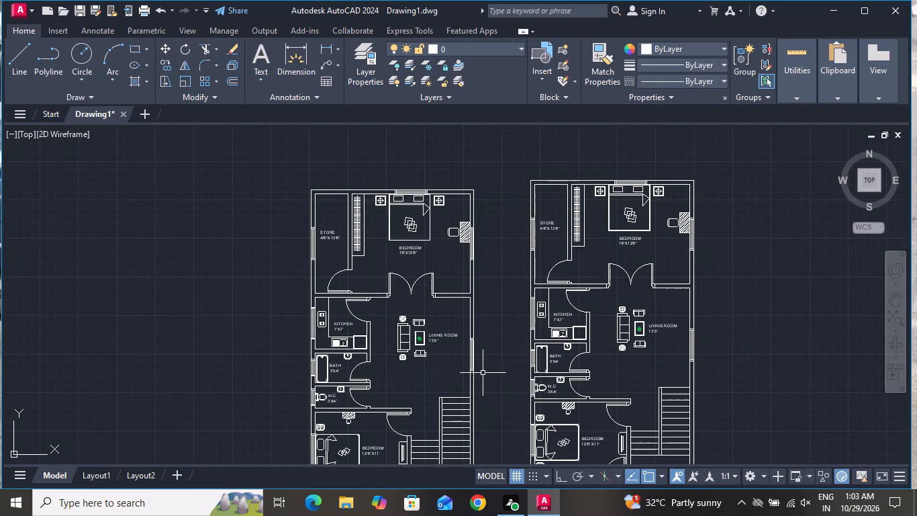
scroll(438, 376, "up", 2)
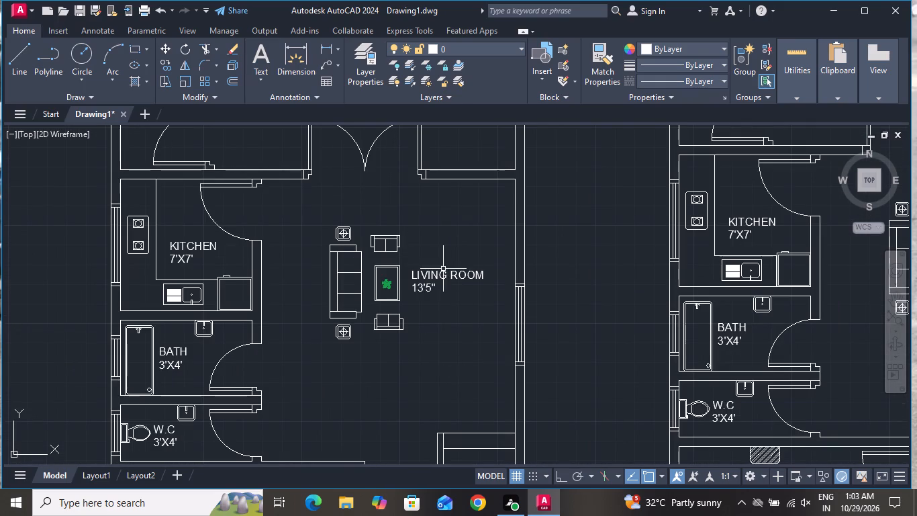
left_click(441, 272)
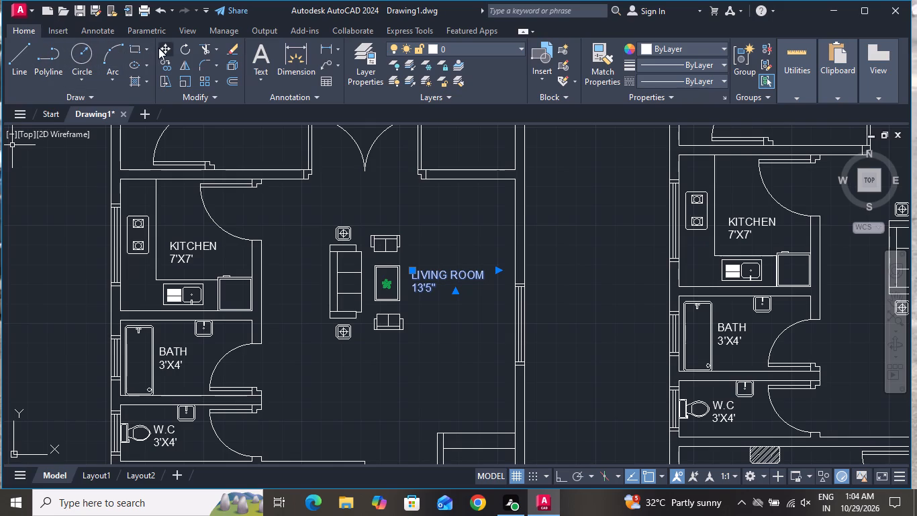
left_click(162, 49)
left_click(448, 288)
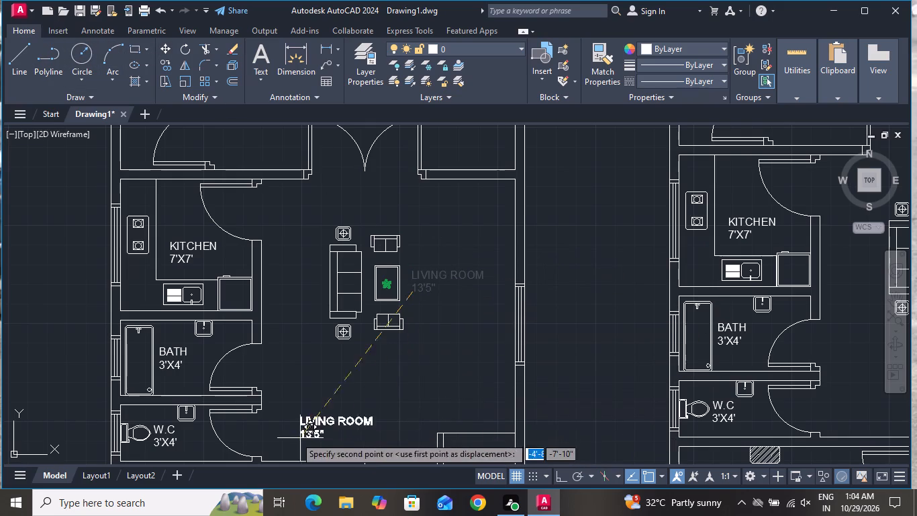
left_click(316, 432)
Turn on Ortho mode and try to rotate the original plan's living room sofa set about a point above the sofa.
left_click(425, 218)
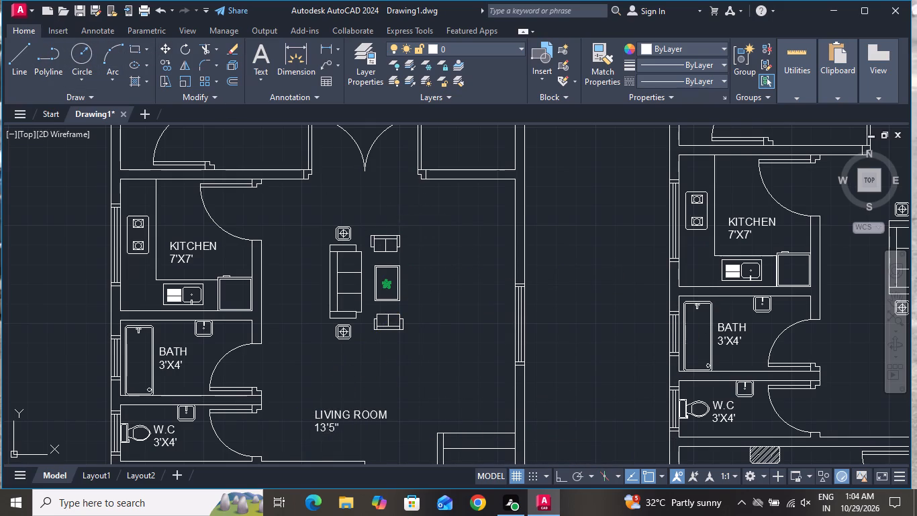
left_click(308, 359)
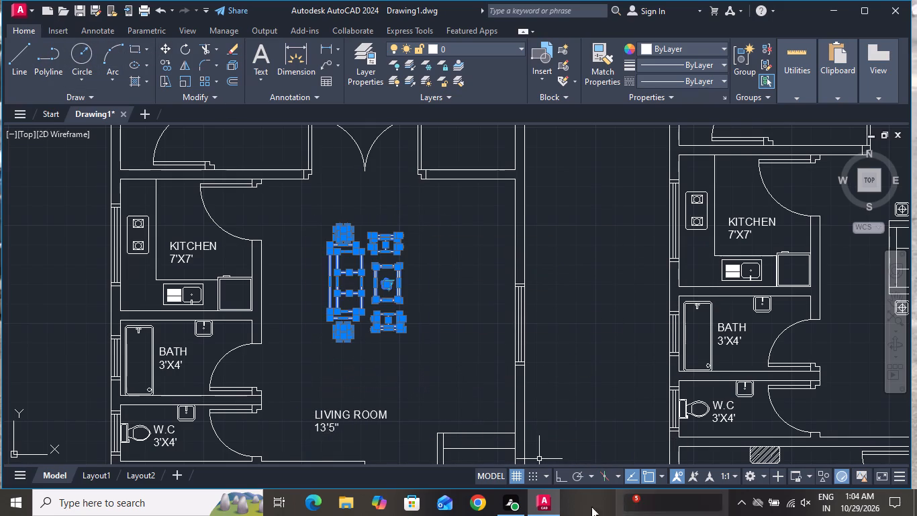
left_click(559, 475)
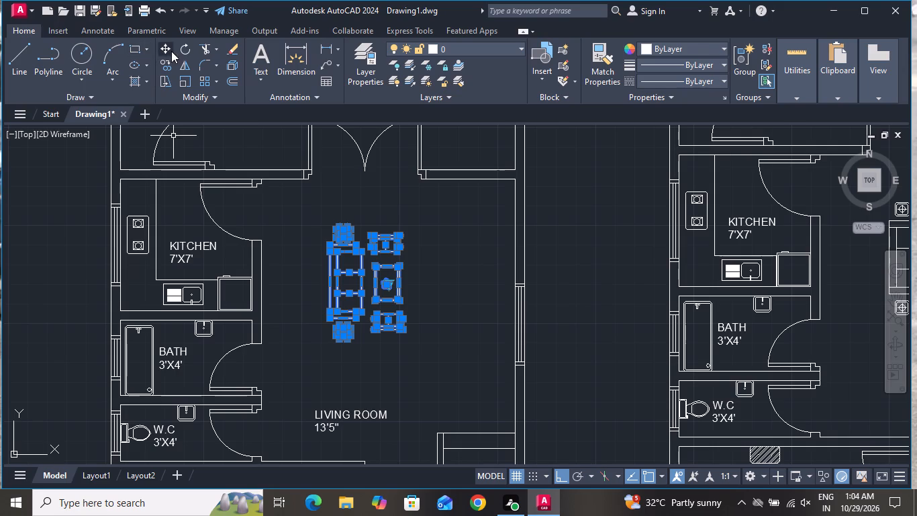
left_click(185, 48)
left_click(350, 205)
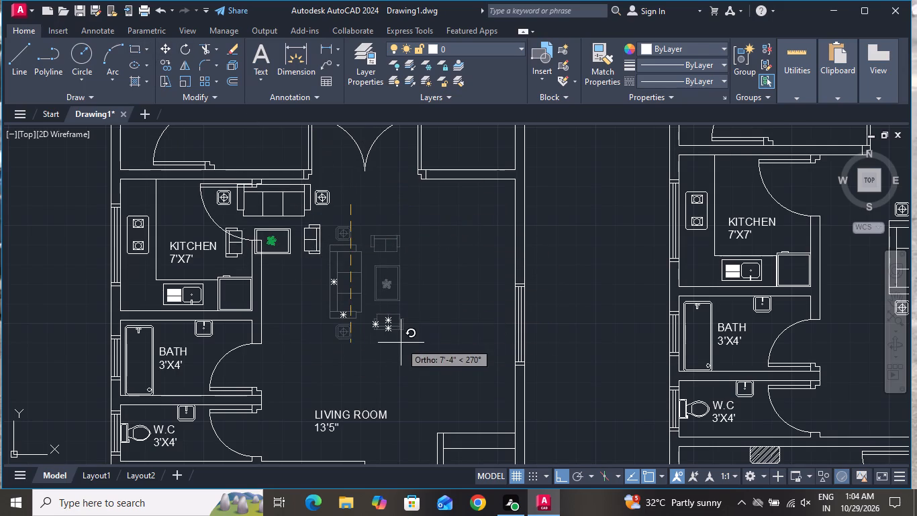
left_click(412, 257)
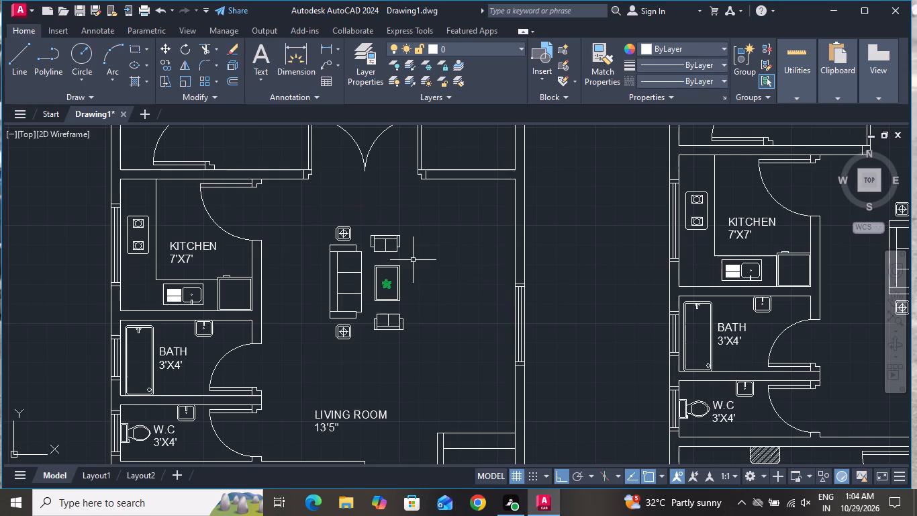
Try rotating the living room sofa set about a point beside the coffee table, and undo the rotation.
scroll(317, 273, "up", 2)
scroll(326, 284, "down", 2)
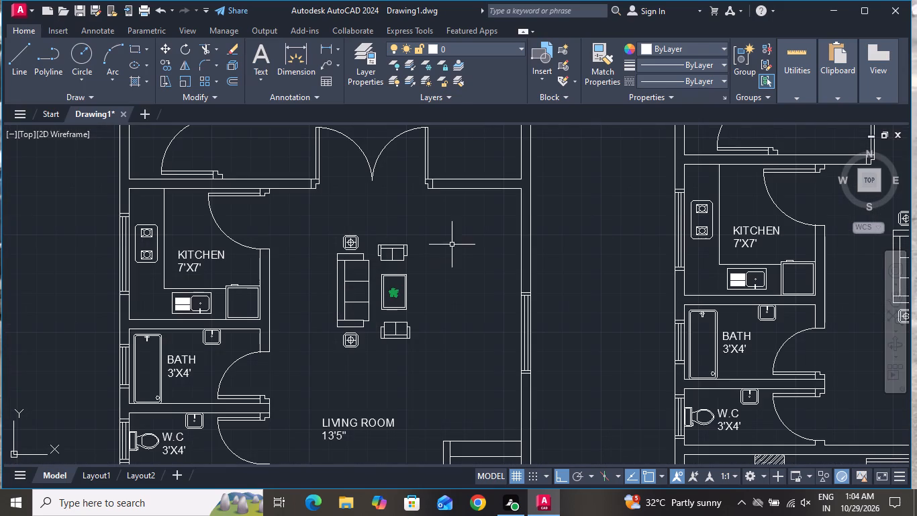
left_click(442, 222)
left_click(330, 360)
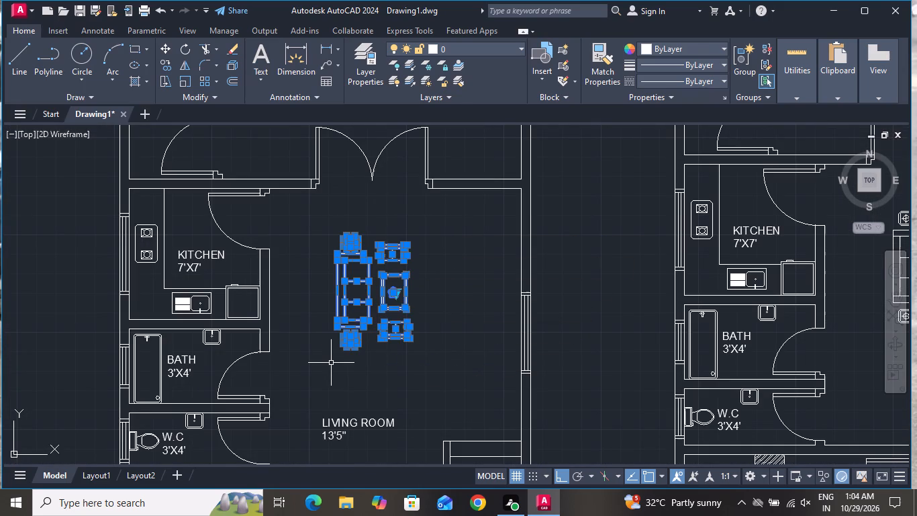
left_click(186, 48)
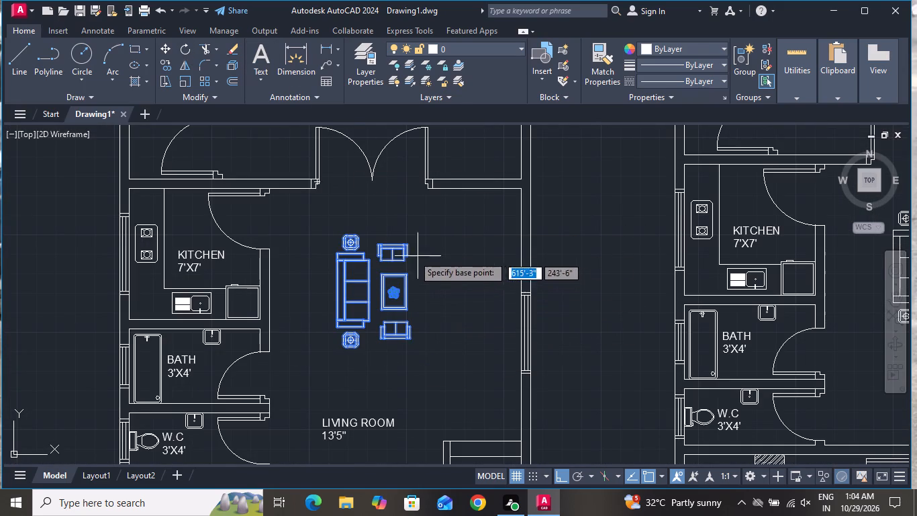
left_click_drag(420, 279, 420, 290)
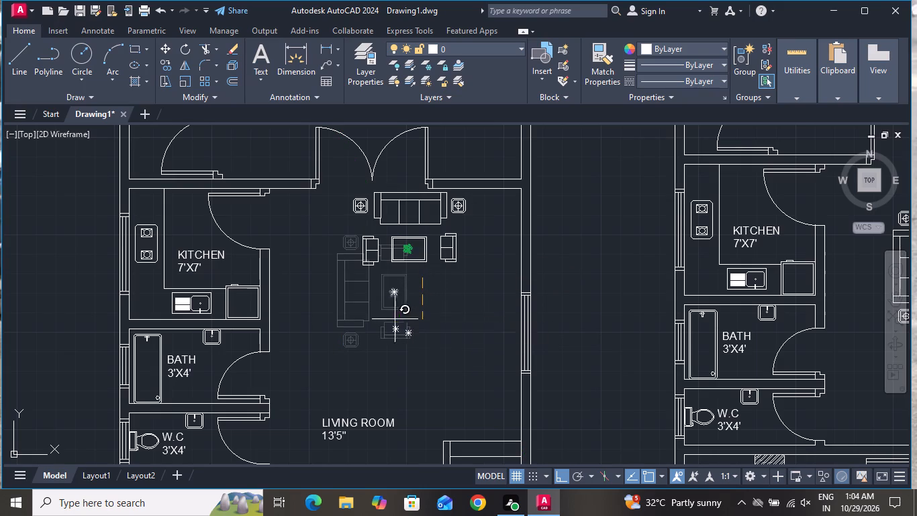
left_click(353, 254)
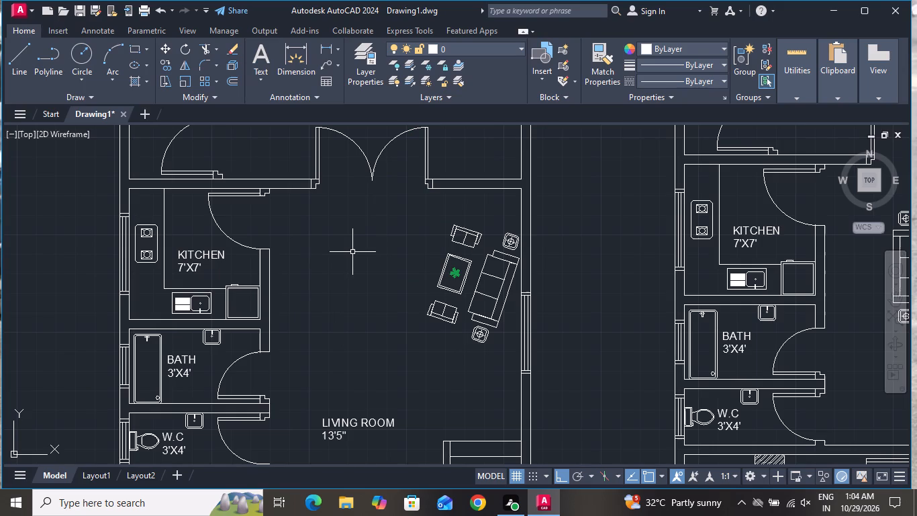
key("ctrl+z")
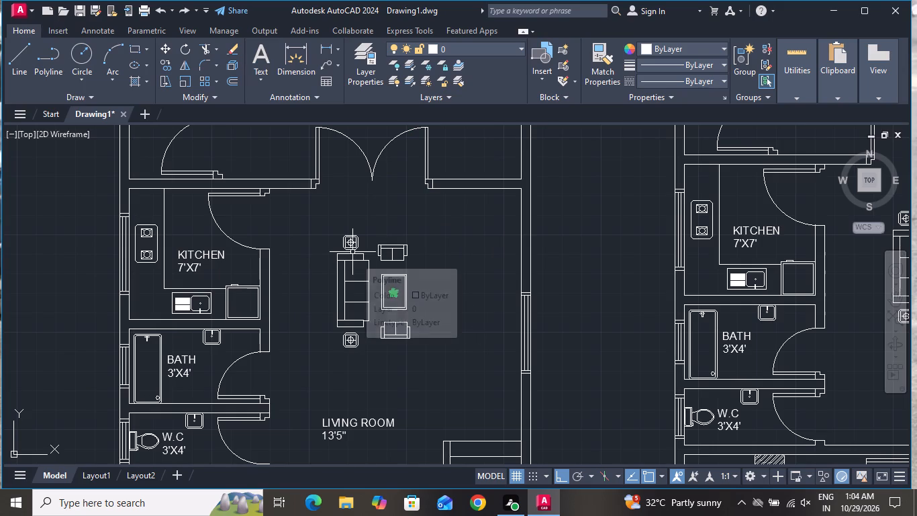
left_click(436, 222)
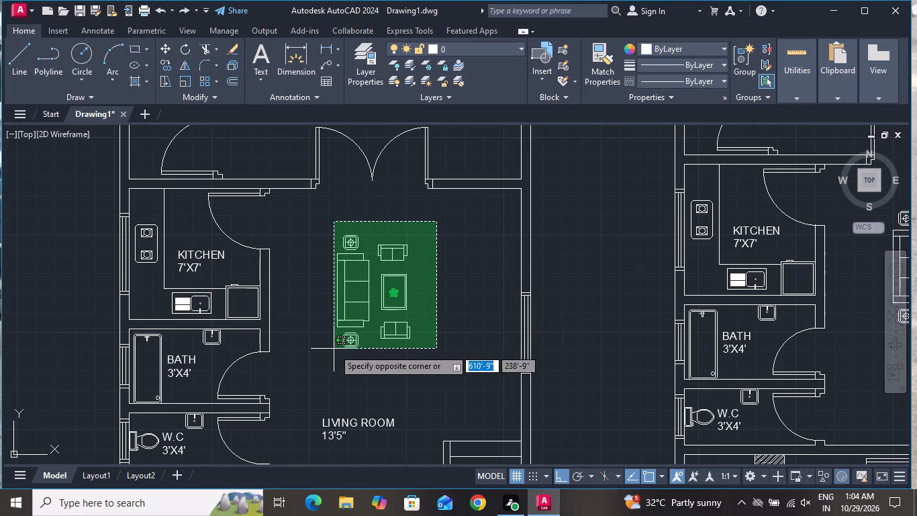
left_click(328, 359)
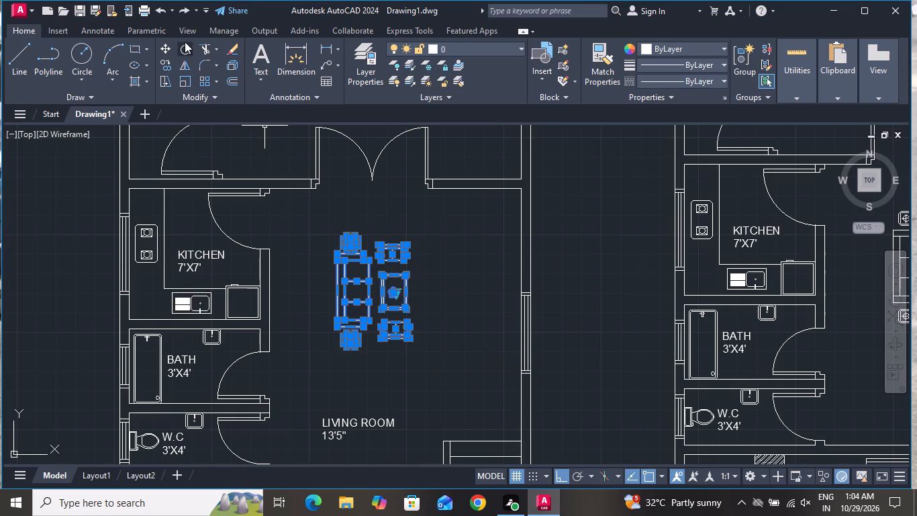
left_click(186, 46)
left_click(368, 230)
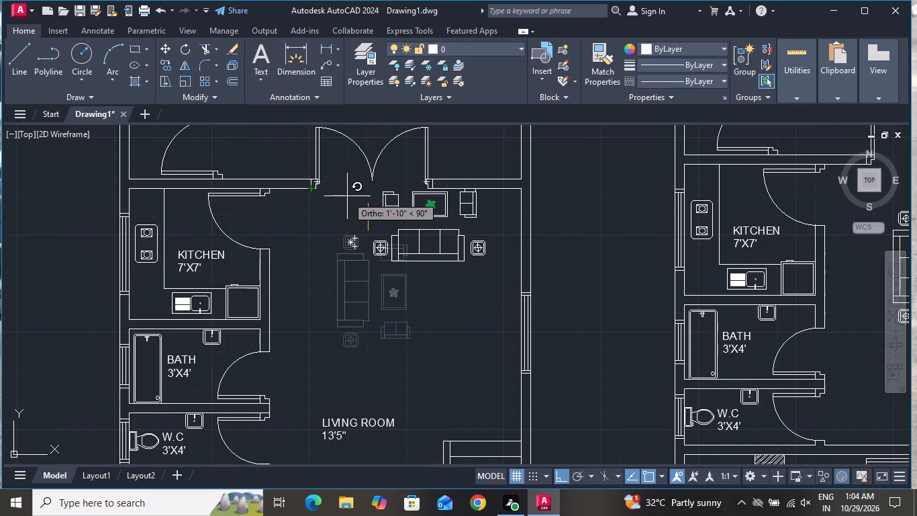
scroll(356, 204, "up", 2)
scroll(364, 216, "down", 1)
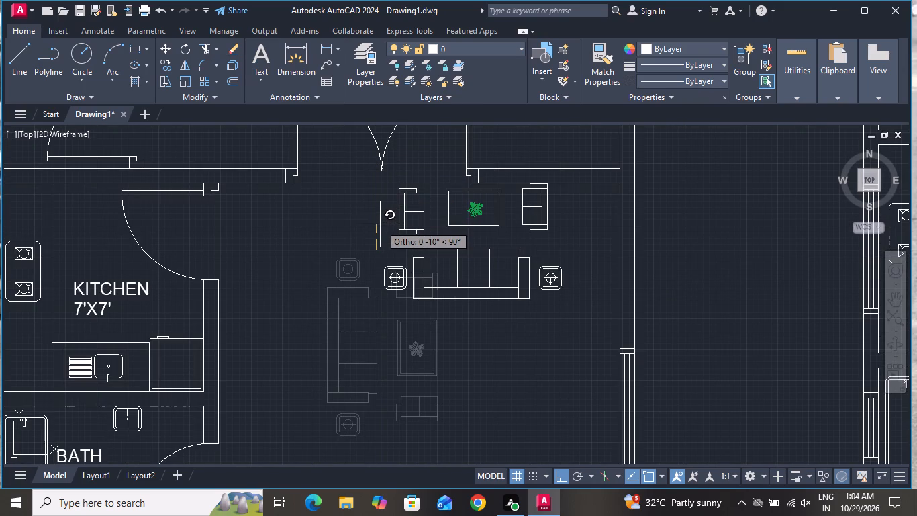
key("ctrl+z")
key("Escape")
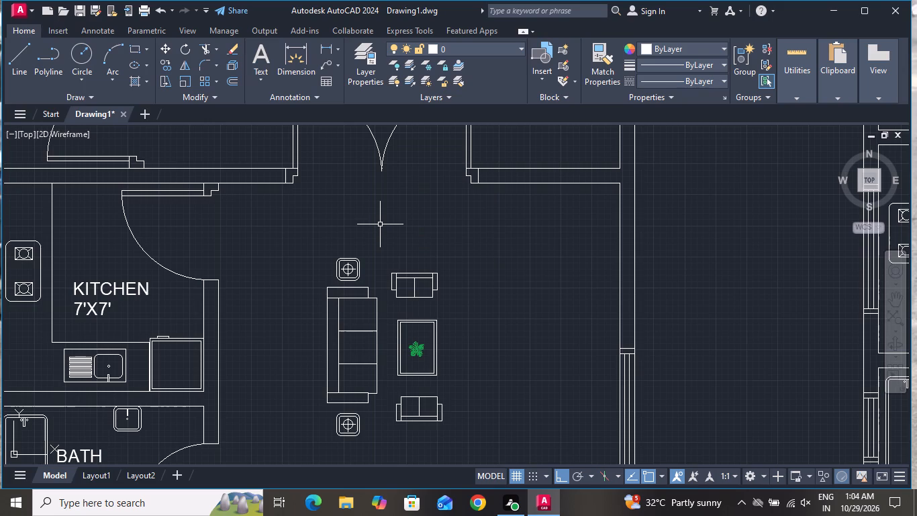
Mirror the living room sofa set across a vertical line just east of the coffee table, erasing the source objects.
left_click(524, 240)
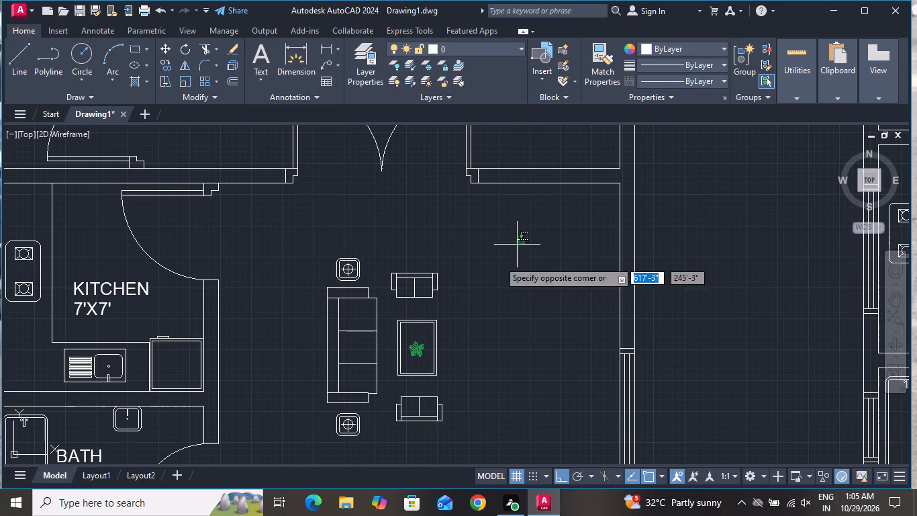
left_click(305, 444)
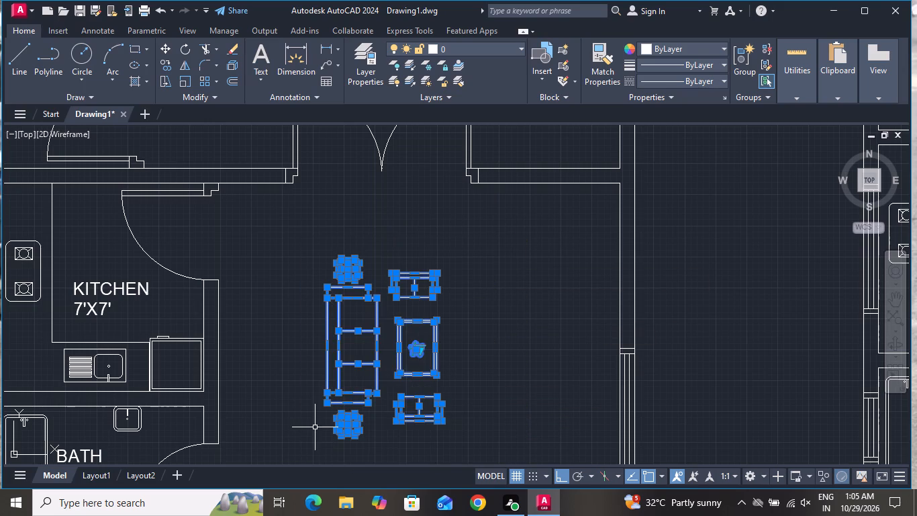
type("MI")
key("space")
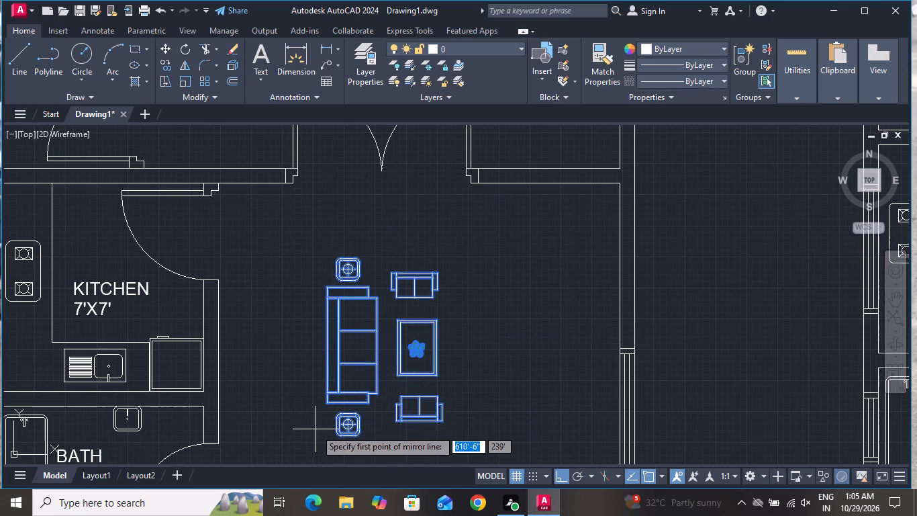
left_click(449, 423)
left_click(463, 235)
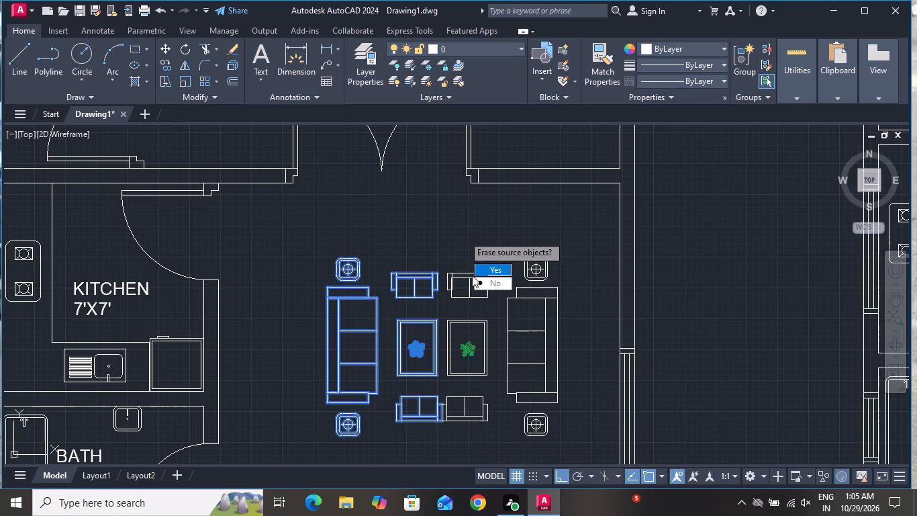
left_click_drag(486, 267, 463, 235)
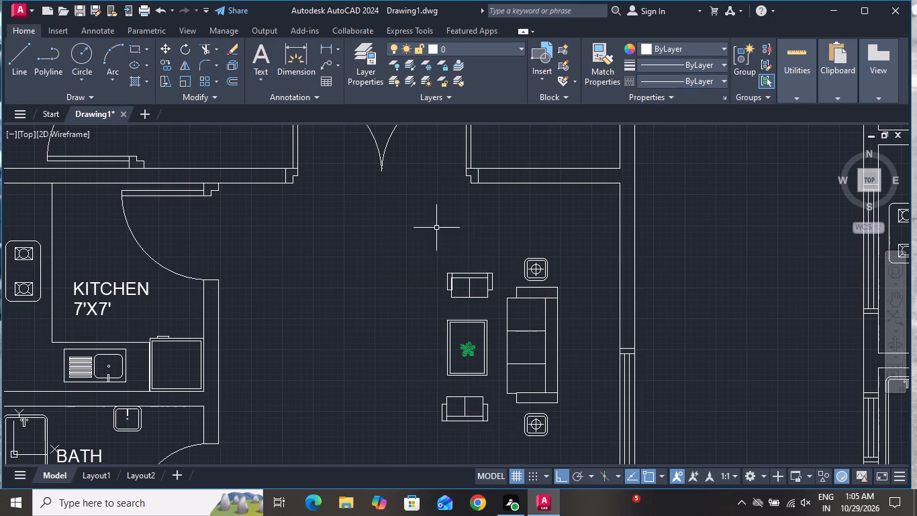
Draw a rounded-corner rectangle about 11" deep as a TV cabinet, against the living room side of the kitchen and bath wall.
scroll(436, 228, "down", 2)
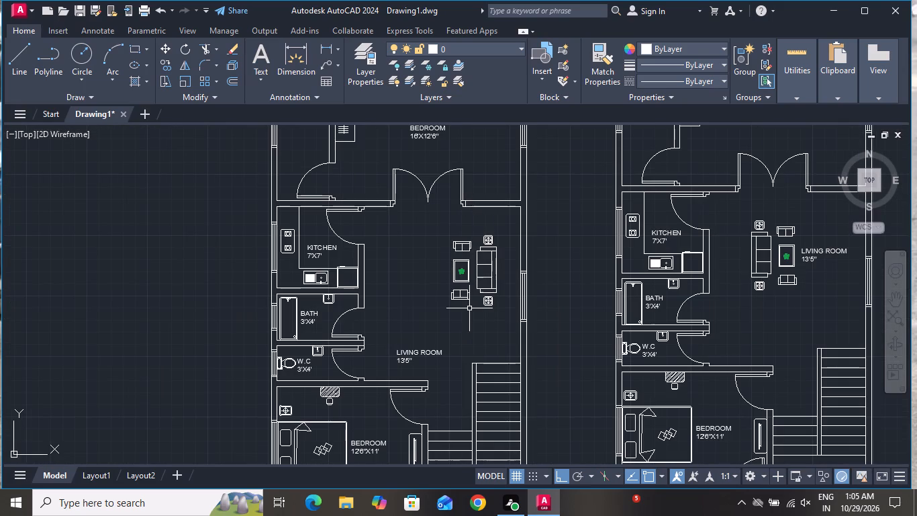
left_click(140, 52)
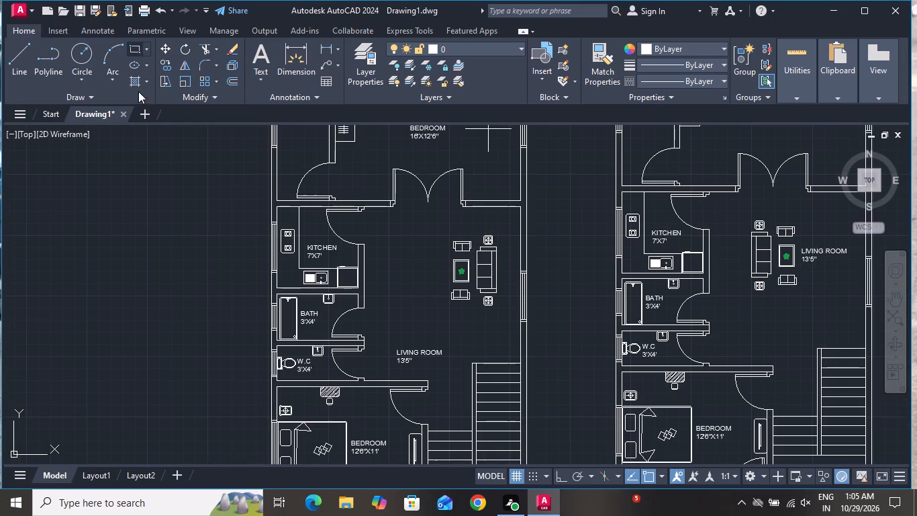
scroll(389, 289, "up", 2)
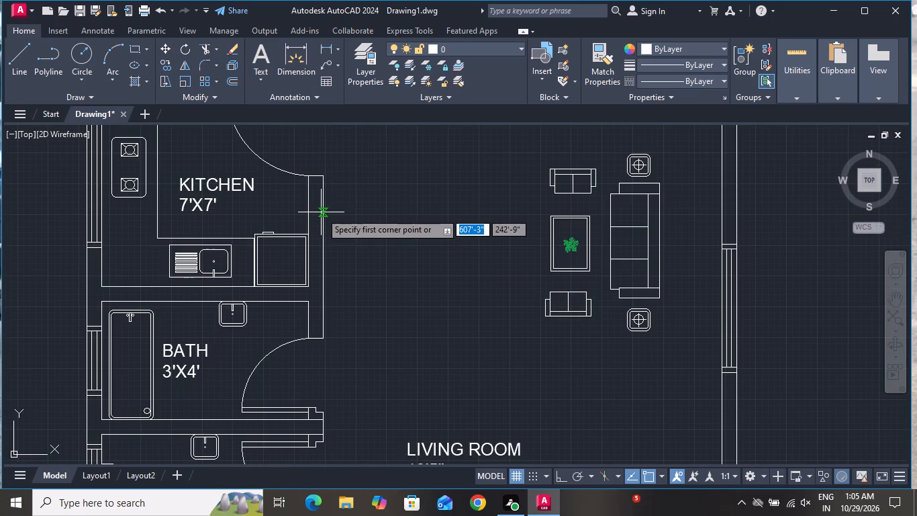
left_click(323, 215)
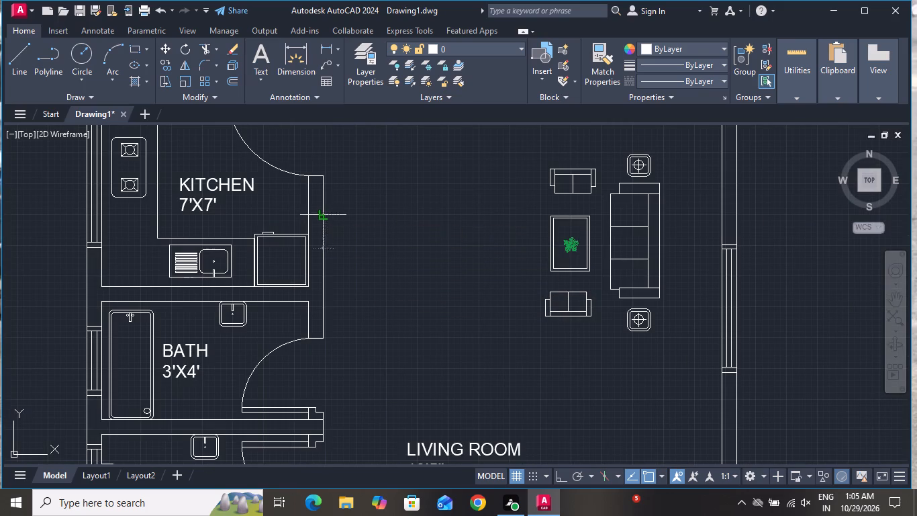
left_click(350, 313)
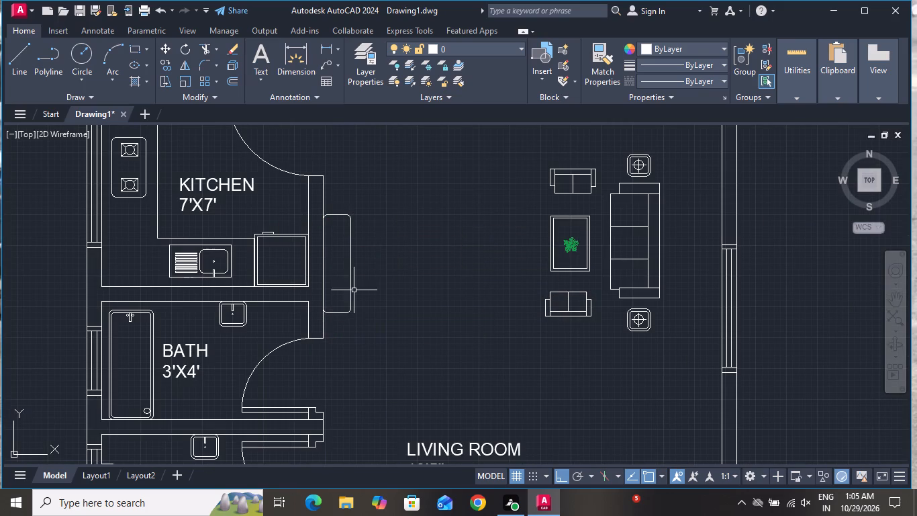
Draw a thin vertical rectangle about 1" wide inside the rounded cabinet, near its east edge, as the TV screen.
left_click(140, 52)
scroll(336, 234, "up", 1)
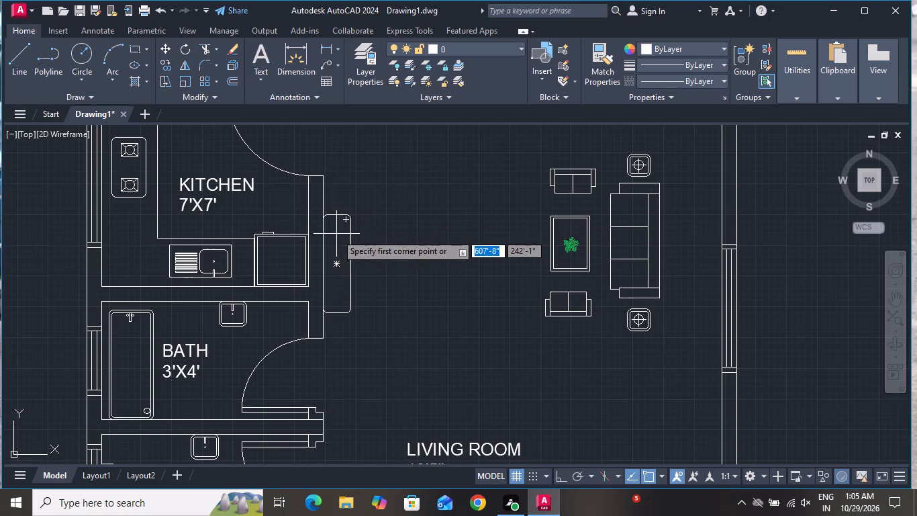
scroll(336, 234, "up", 1)
left_click(348, 223)
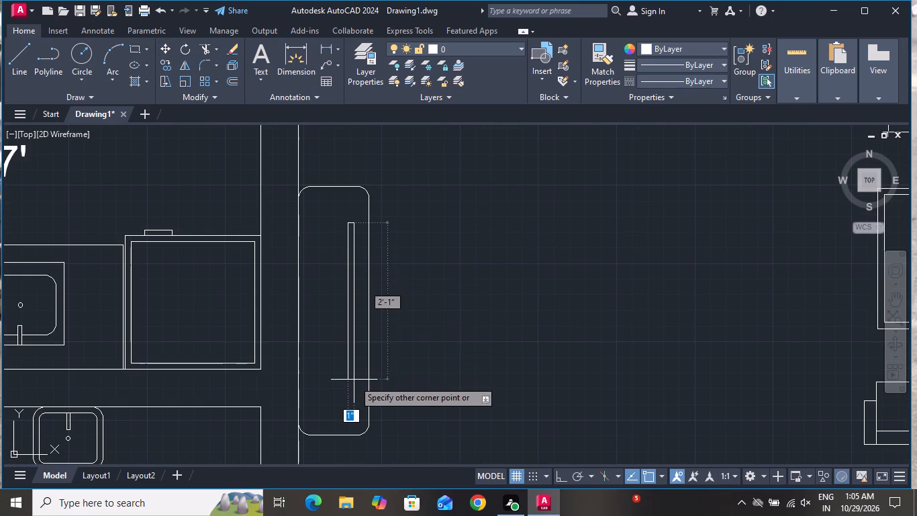
left_click(354, 404)
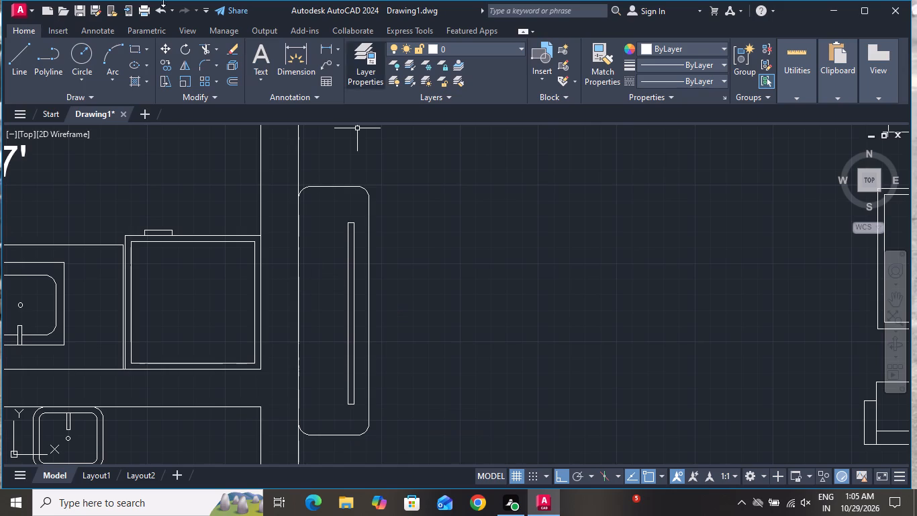
Draw the TV's back on the screen's west side with lines: a short diagonal, a vertical about 2'-3" long, and a closing diagonal.
left_click(19, 47)
scroll(372, 232, "up", 2)
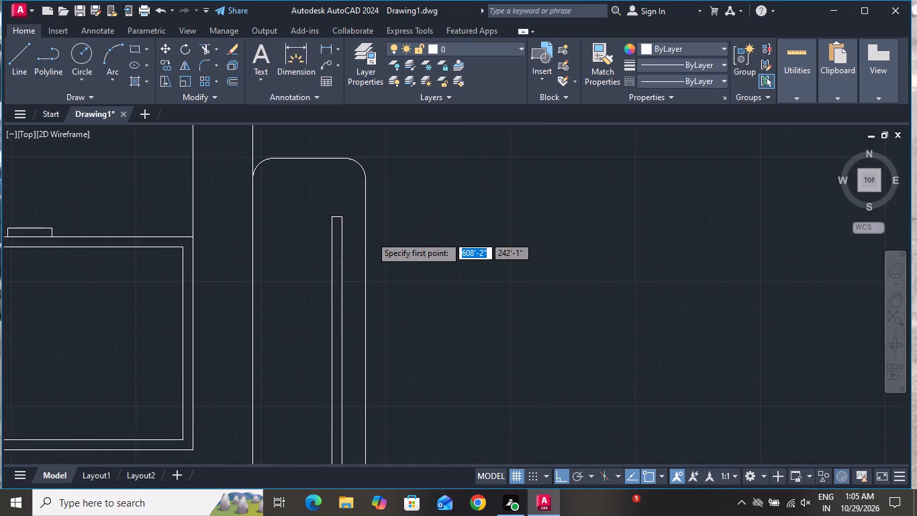
left_click(304, 230)
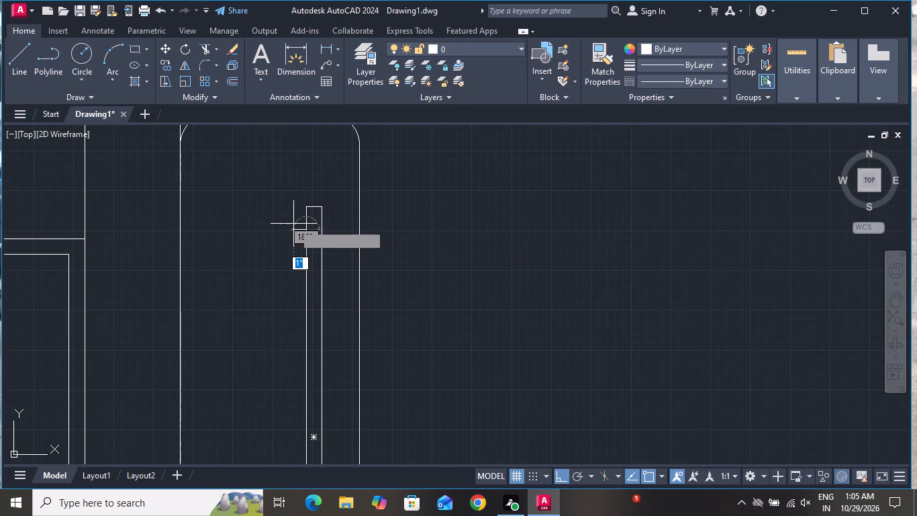
left_click(568, 475)
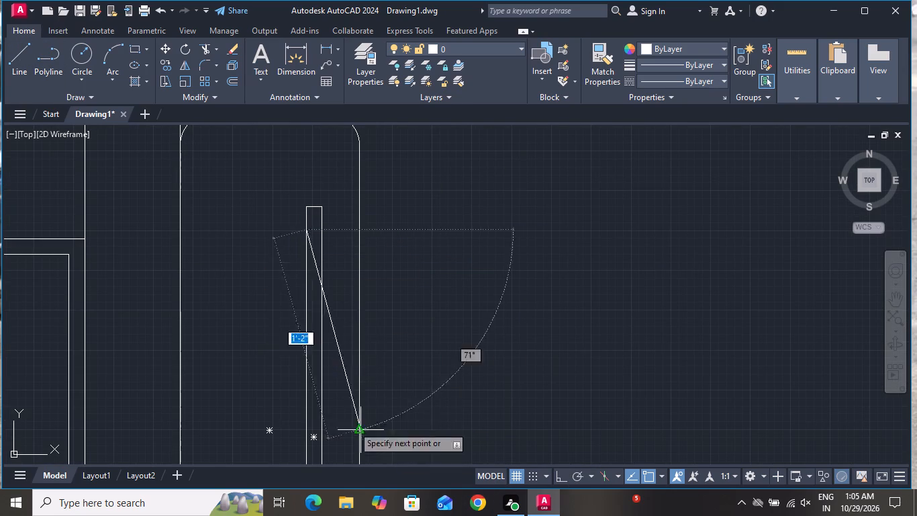
left_click(295, 218)
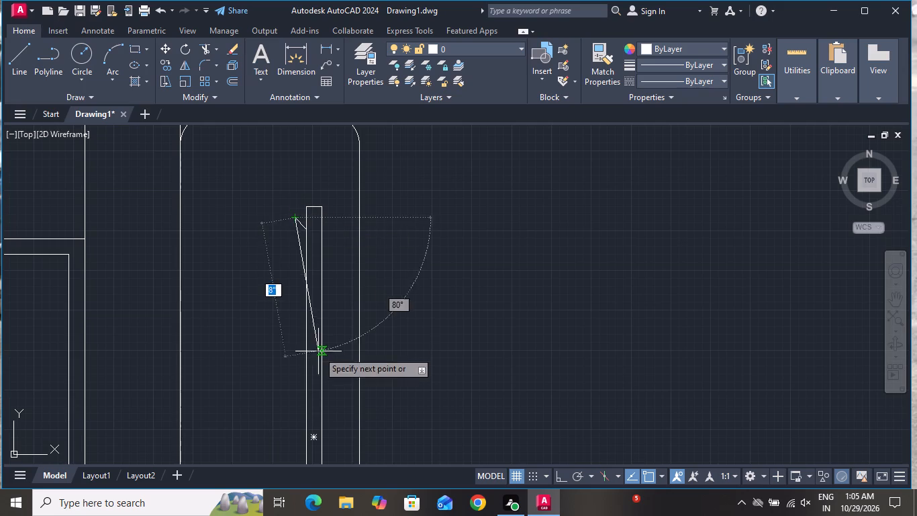
scroll(290, 259, "down", 3)
left_click(567, 478)
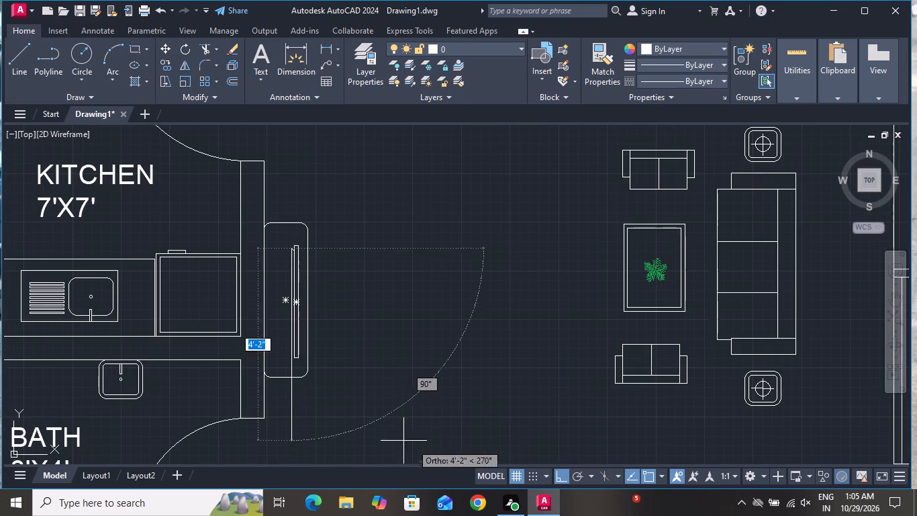
scroll(248, 368, "up", 3)
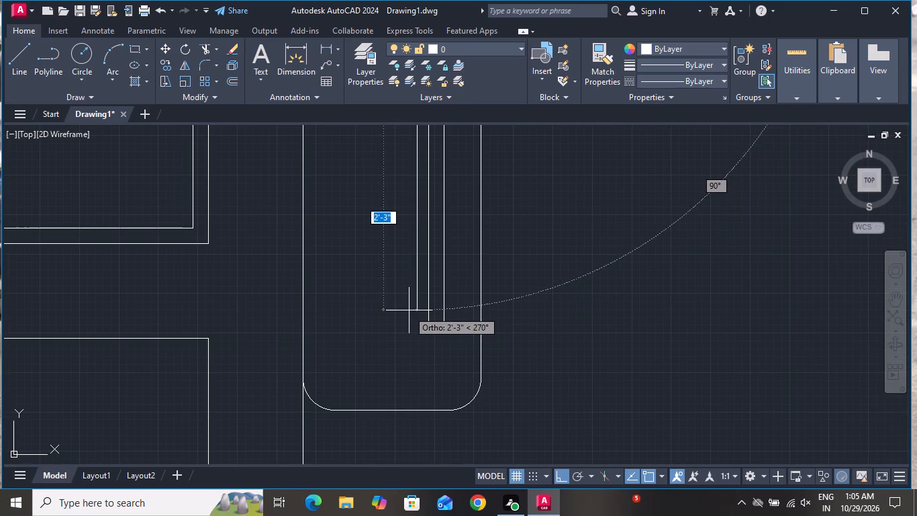
left_click(416, 309)
left_click(429, 290)
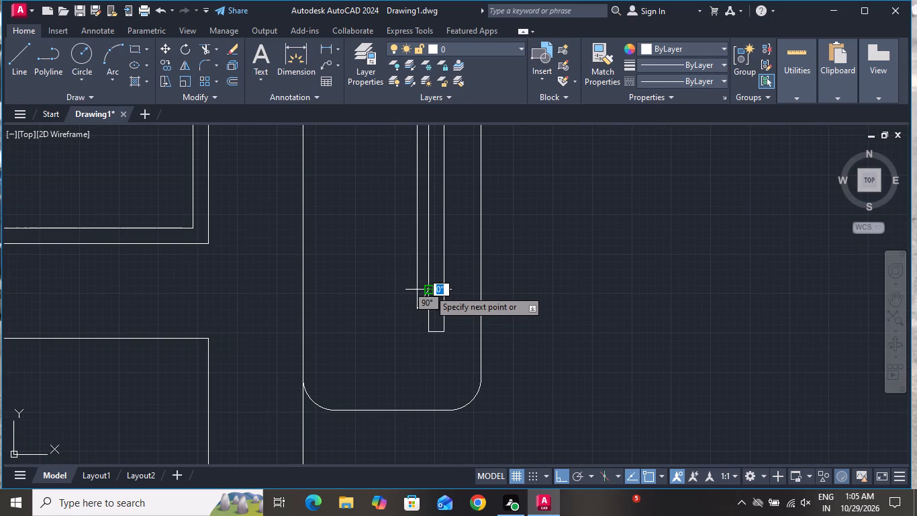
right_click(429, 290)
left_click(462, 305)
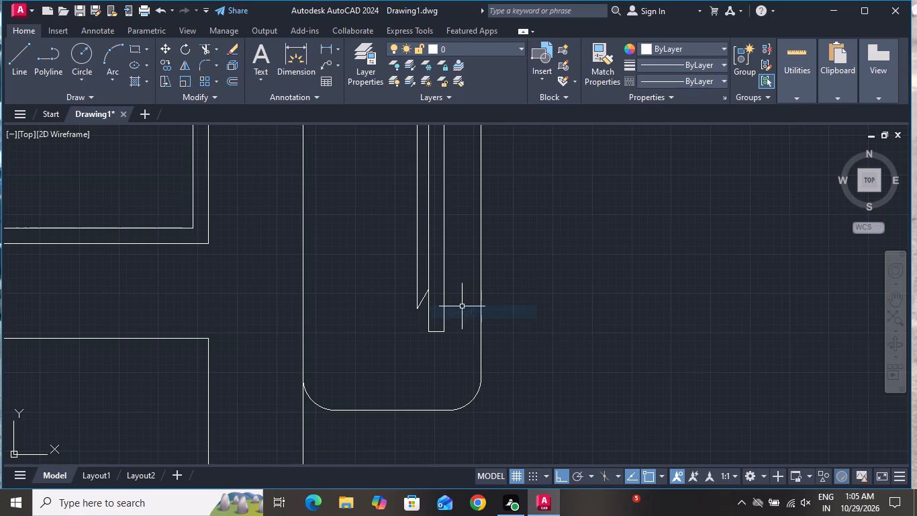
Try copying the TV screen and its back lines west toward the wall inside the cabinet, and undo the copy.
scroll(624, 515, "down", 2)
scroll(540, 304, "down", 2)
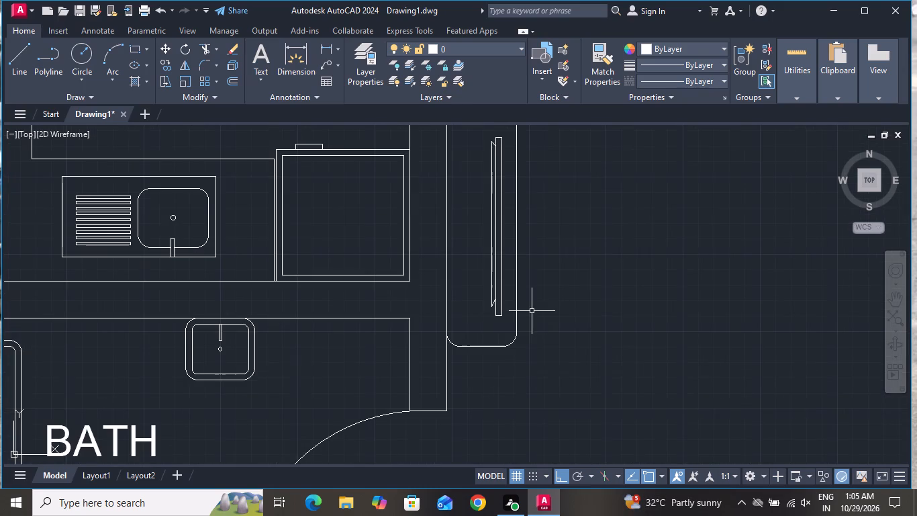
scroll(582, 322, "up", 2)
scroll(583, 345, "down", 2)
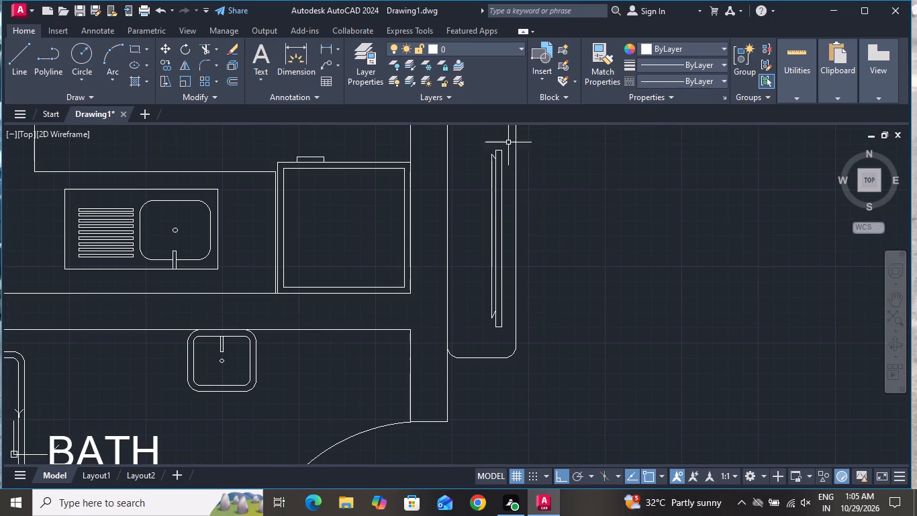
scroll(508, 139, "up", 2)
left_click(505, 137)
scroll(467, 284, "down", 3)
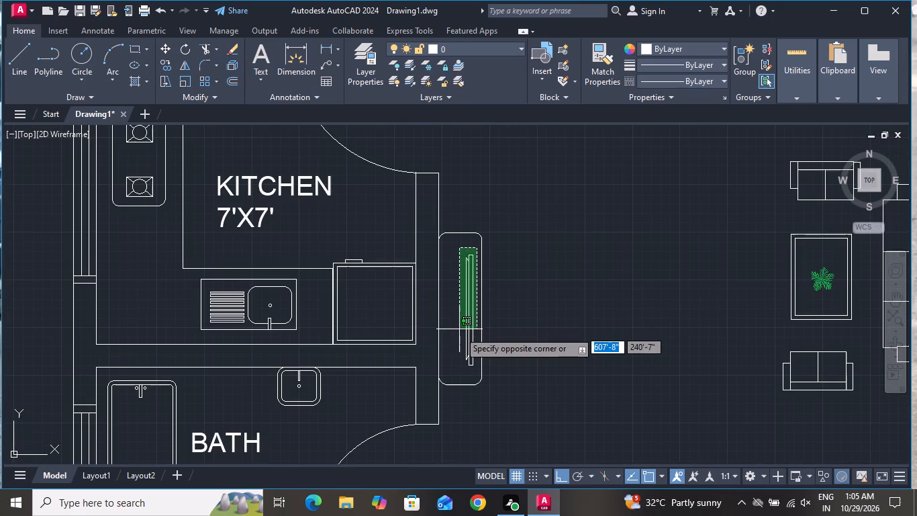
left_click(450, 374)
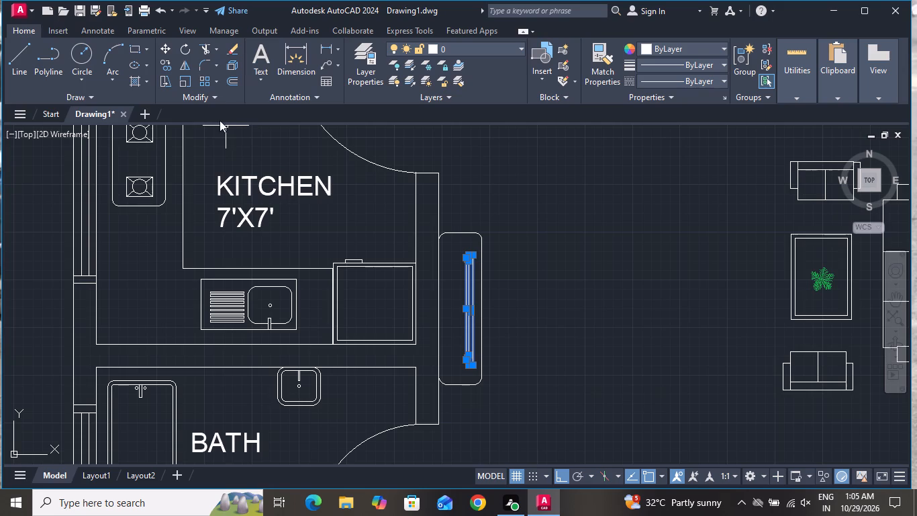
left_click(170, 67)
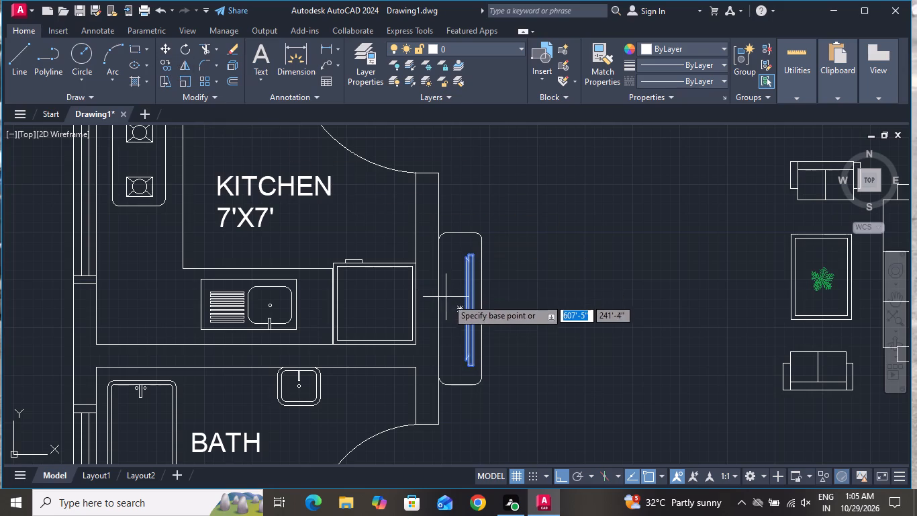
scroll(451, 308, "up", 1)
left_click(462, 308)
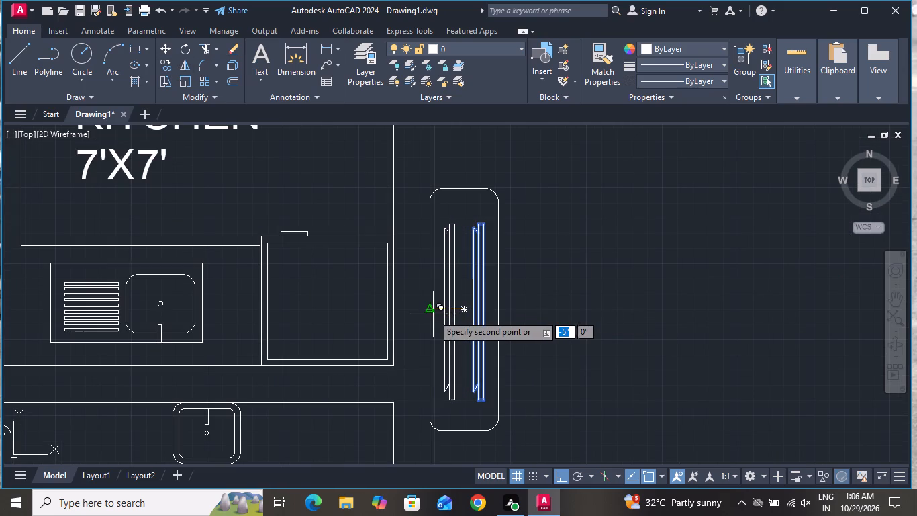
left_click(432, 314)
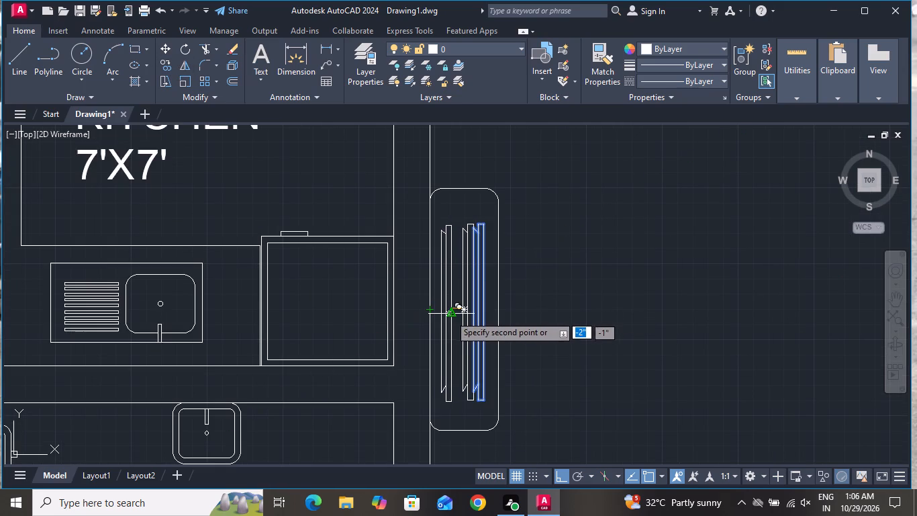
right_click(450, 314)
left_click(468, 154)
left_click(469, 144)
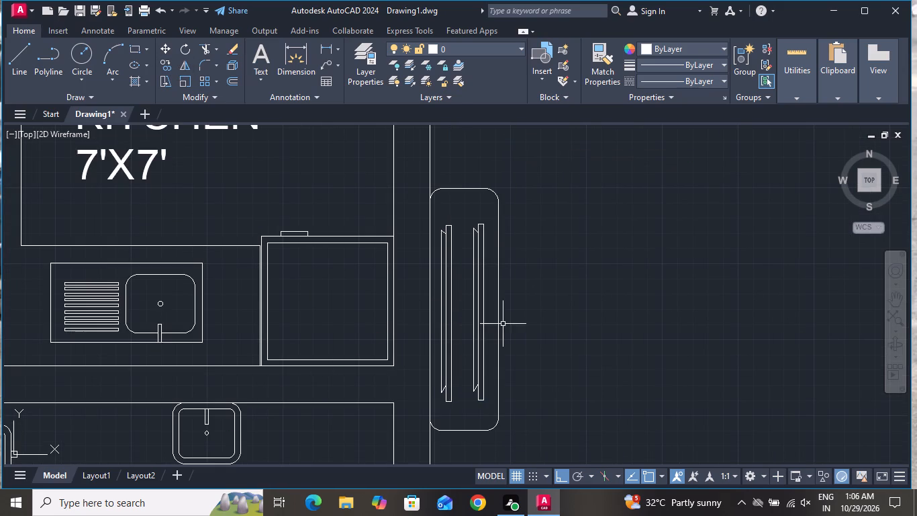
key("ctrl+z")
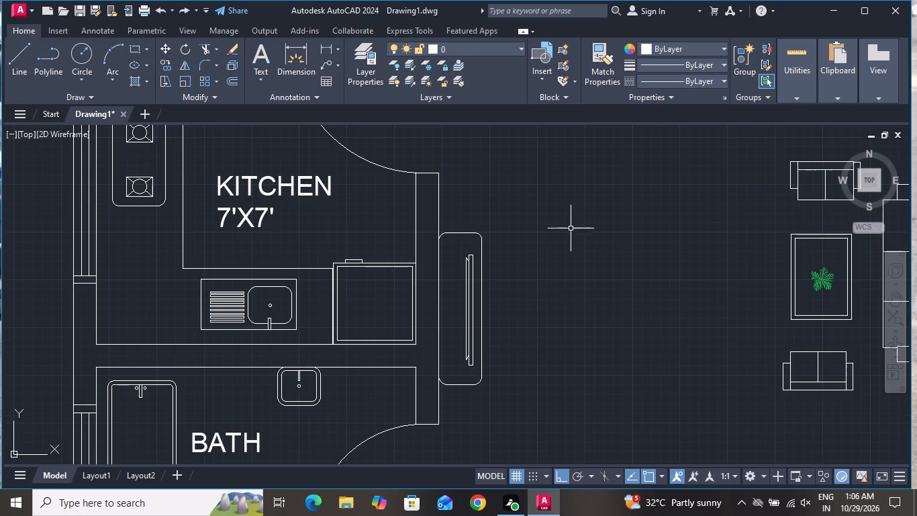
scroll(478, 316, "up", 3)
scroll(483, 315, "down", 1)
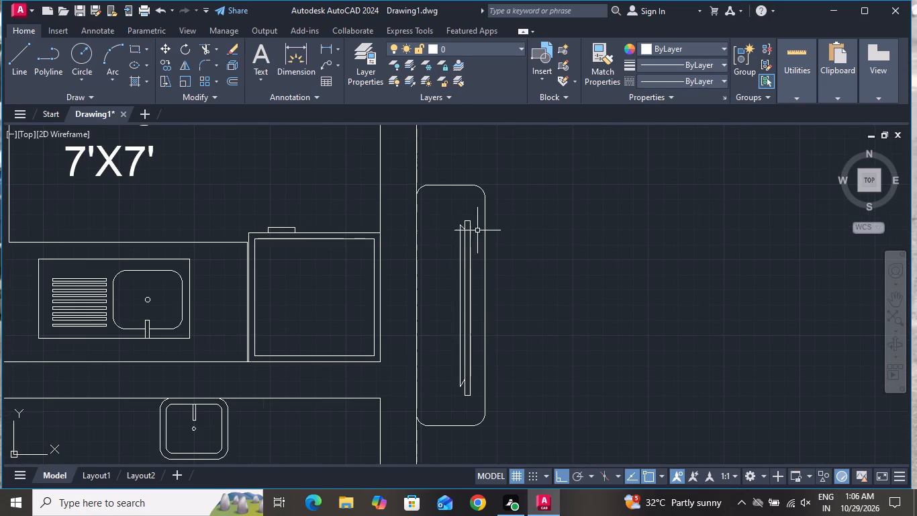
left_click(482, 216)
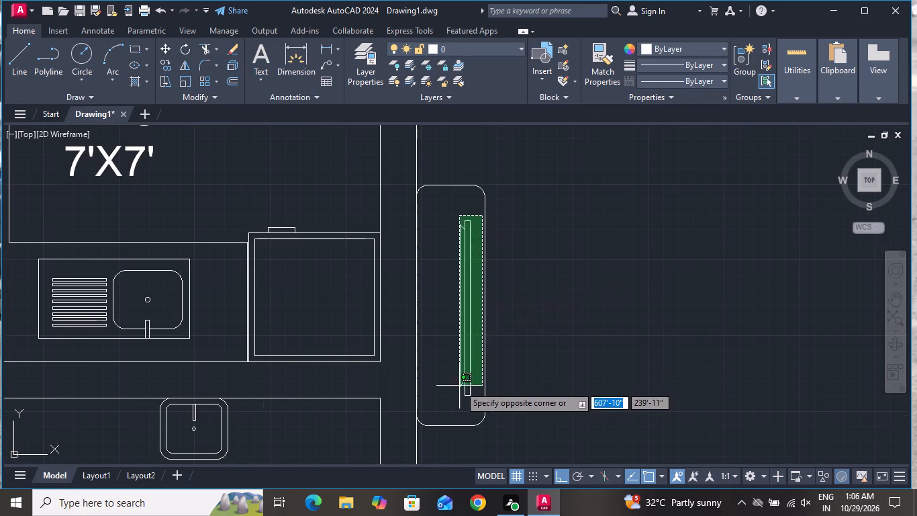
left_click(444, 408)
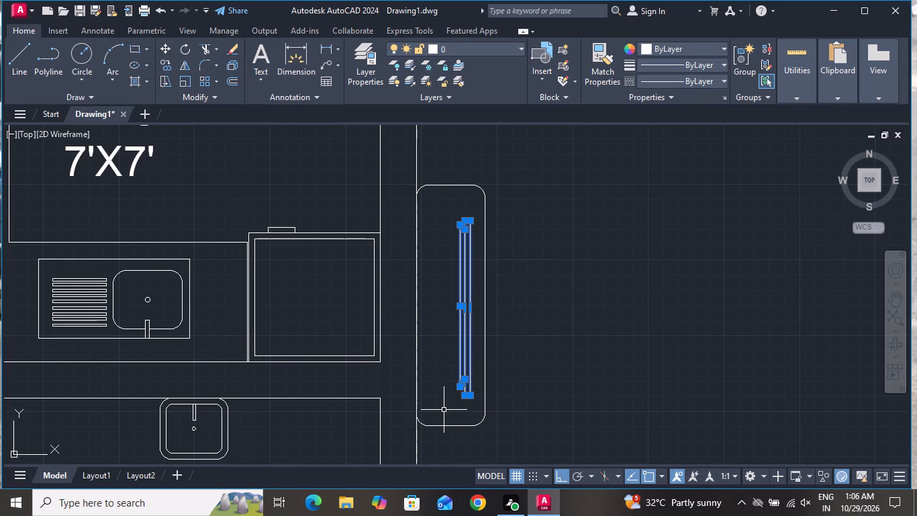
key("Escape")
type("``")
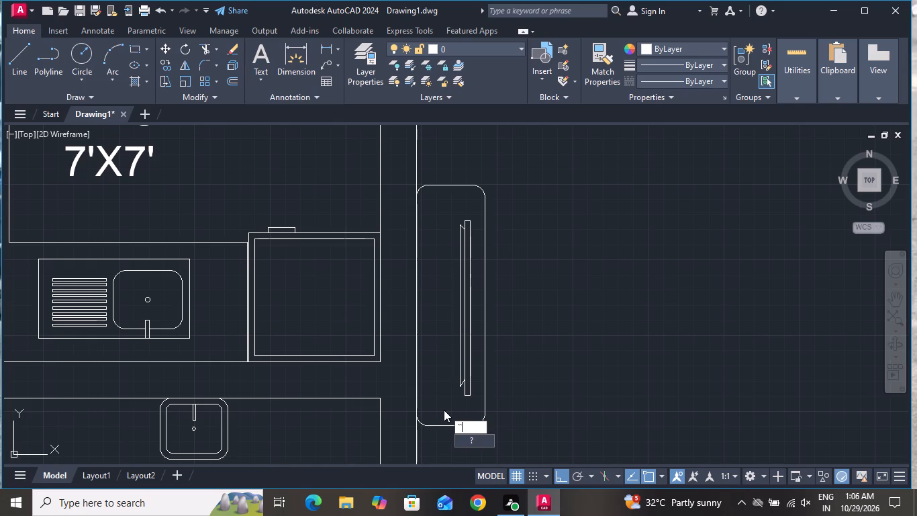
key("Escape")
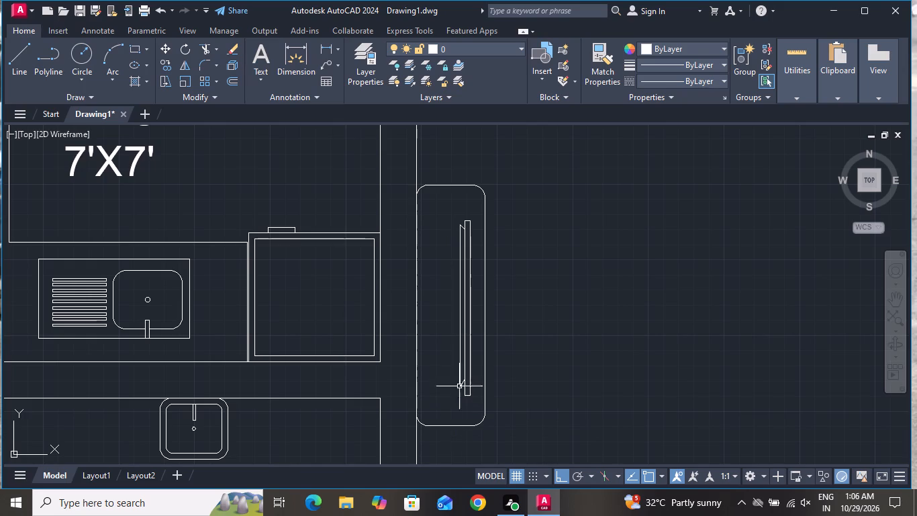
Move the TV screen and its back lines west inside the cabinet, closer to the kitchen wall.
scroll(472, 218, "up", 2)
left_click(473, 217)
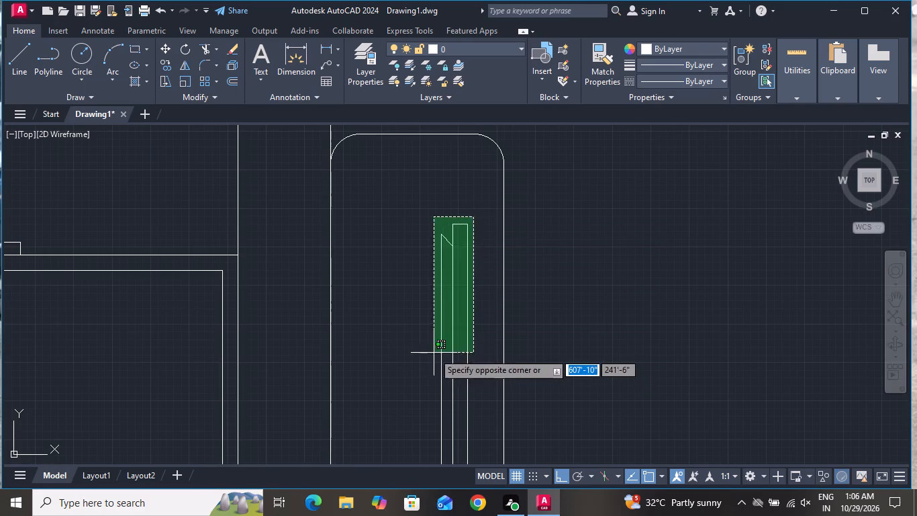
scroll(430, 338, "down", 3)
left_click(424, 425)
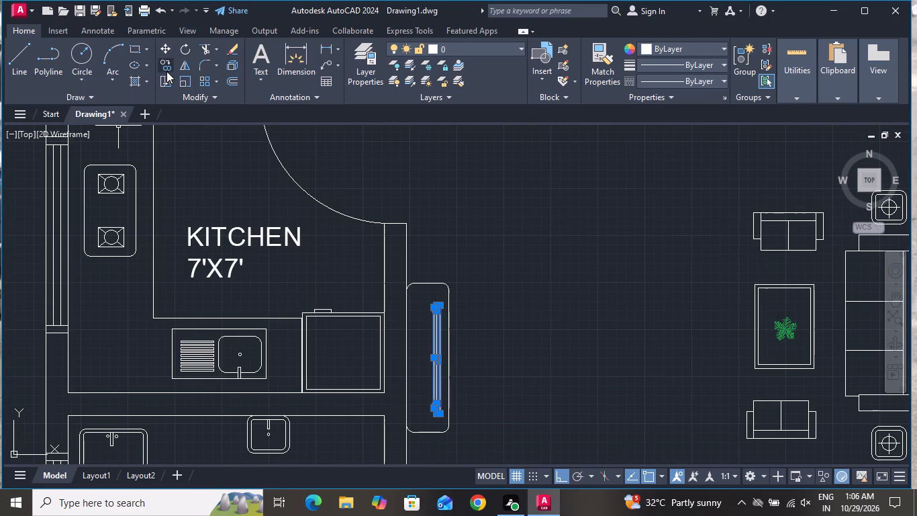
left_click(162, 51)
scroll(430, 368, "up", 2)
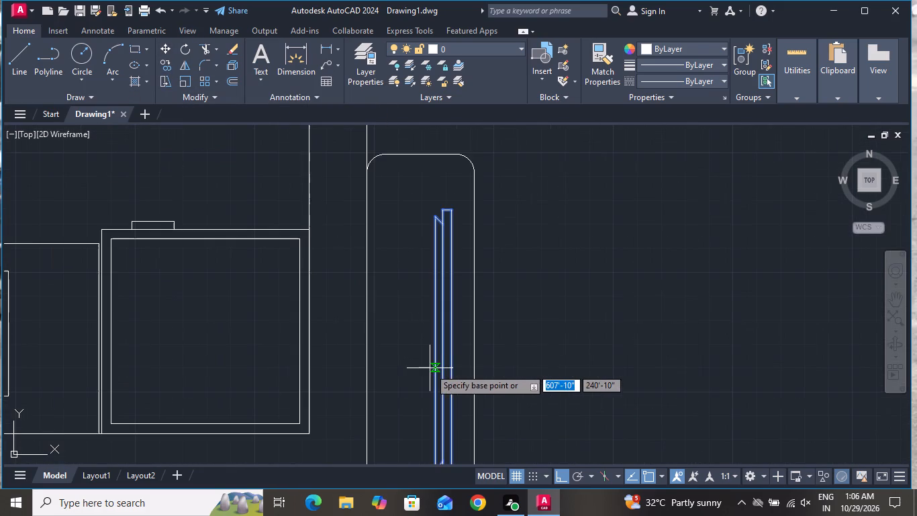
left_click(435, 357)
left_click(388, 362)
Fill the TV screen's thin vertical rectangle inside the rounded cabinet with a solid hatch.
scroll(468, 312, "down", 1)
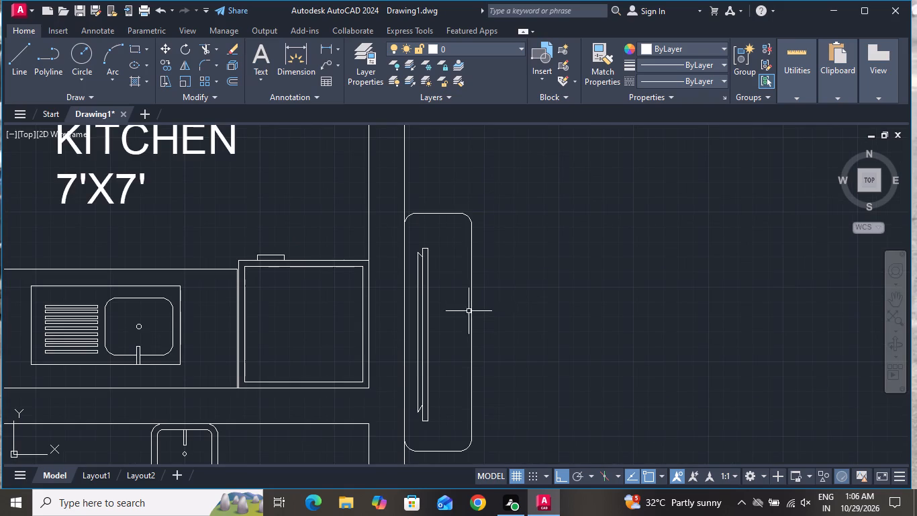
left_click(137, 82)
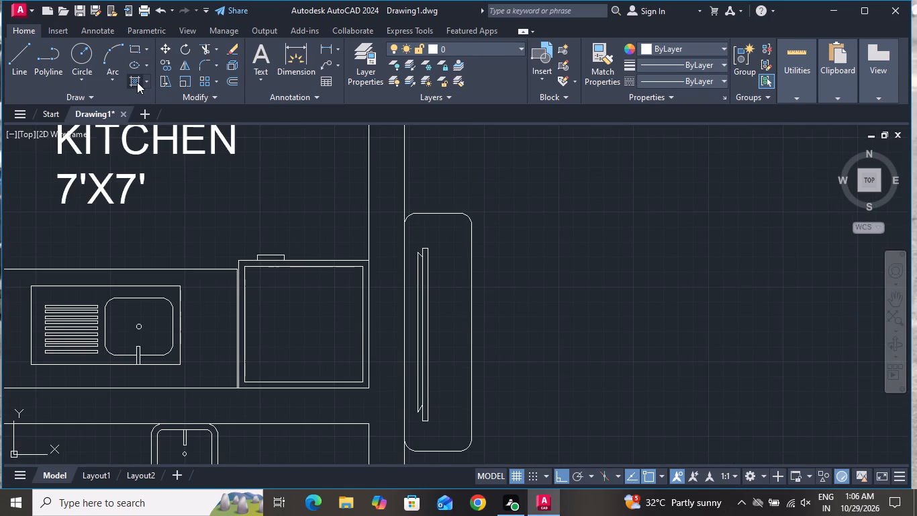
left_click(121, 62)
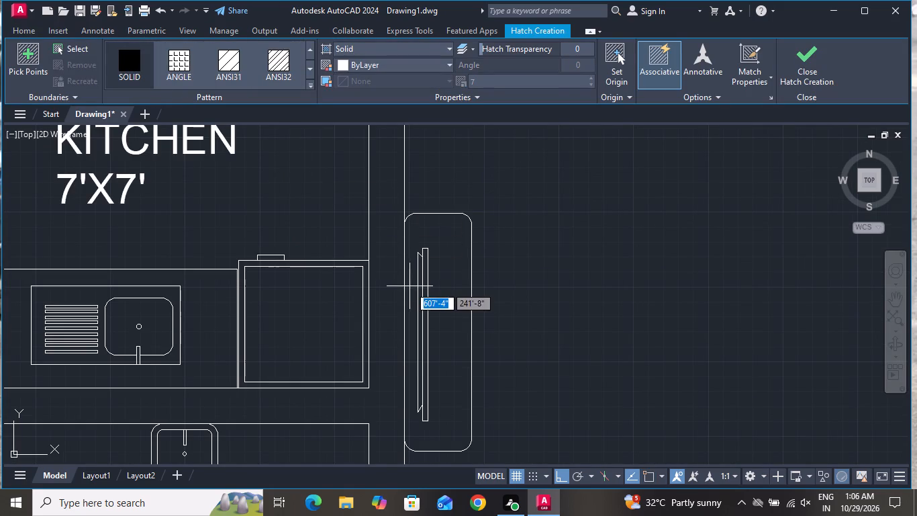
scroll(408, 296, "up", 3)
left_click(452, 279)
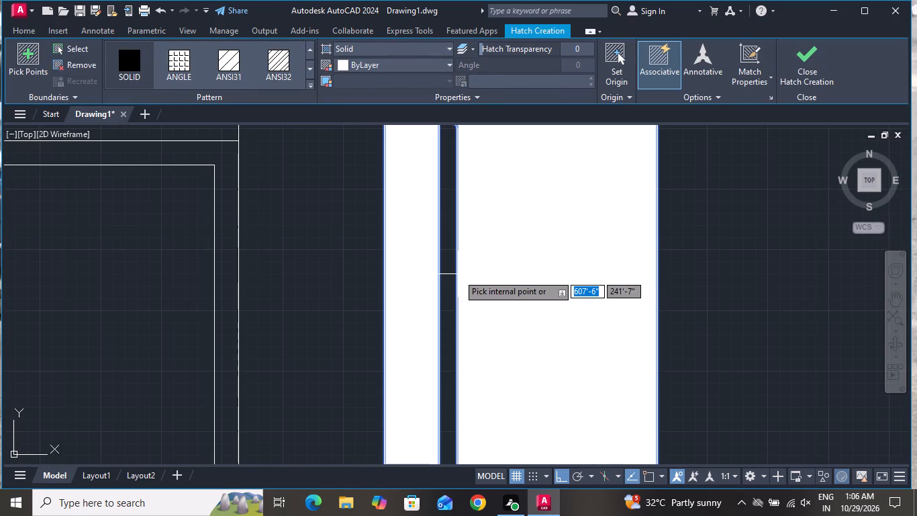
key("ctrl+z")
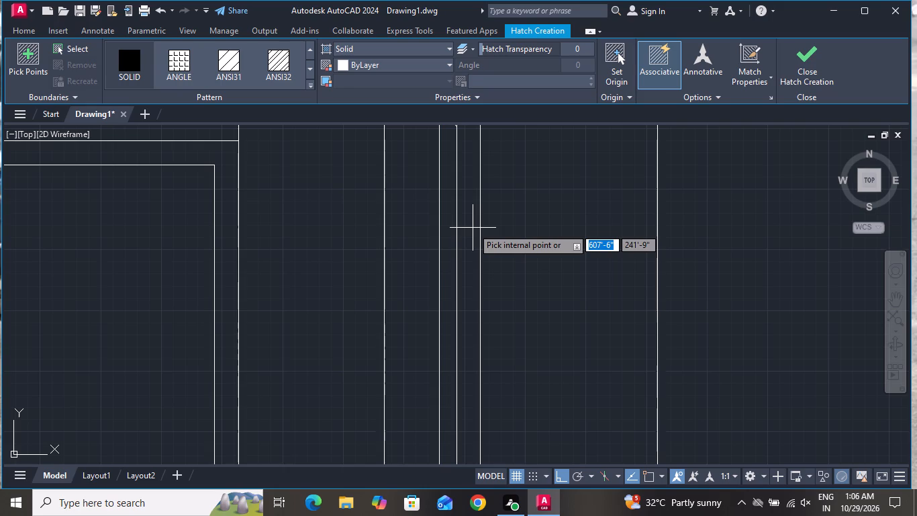
left_click(474, 225)
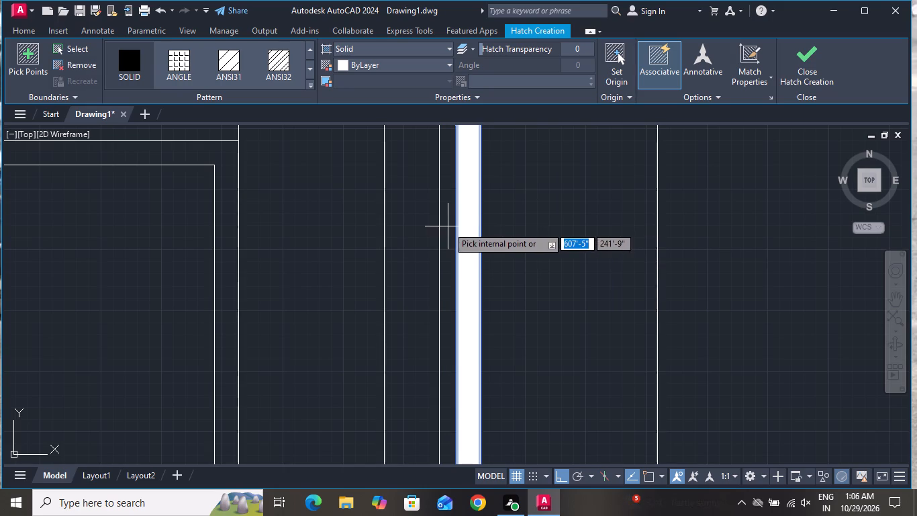
left_click(448, 225)
key("ctrl+z")
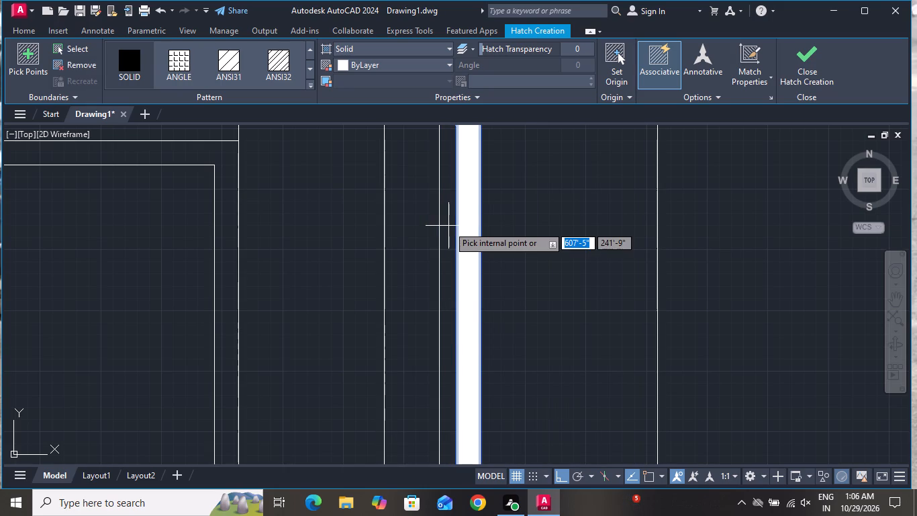
scroll(526, 287, "down", 2)
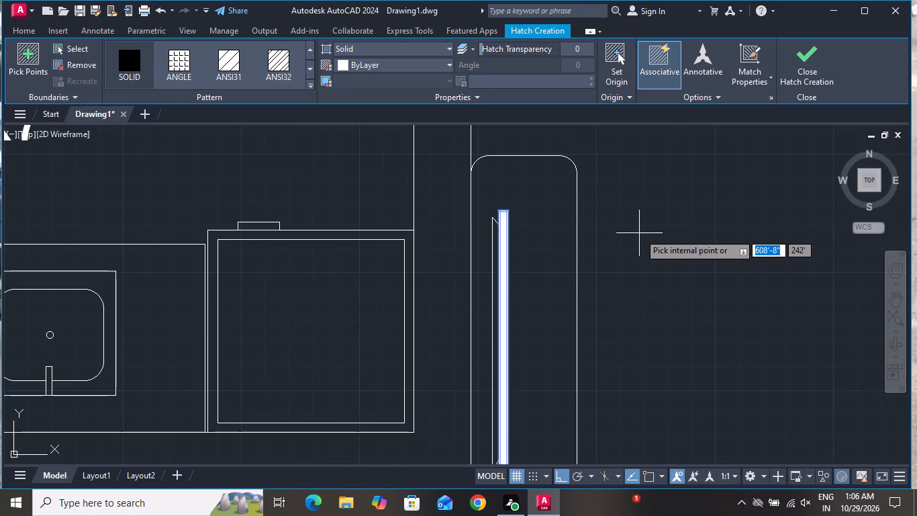
right_click(639, 233)
left_click(661, 251)
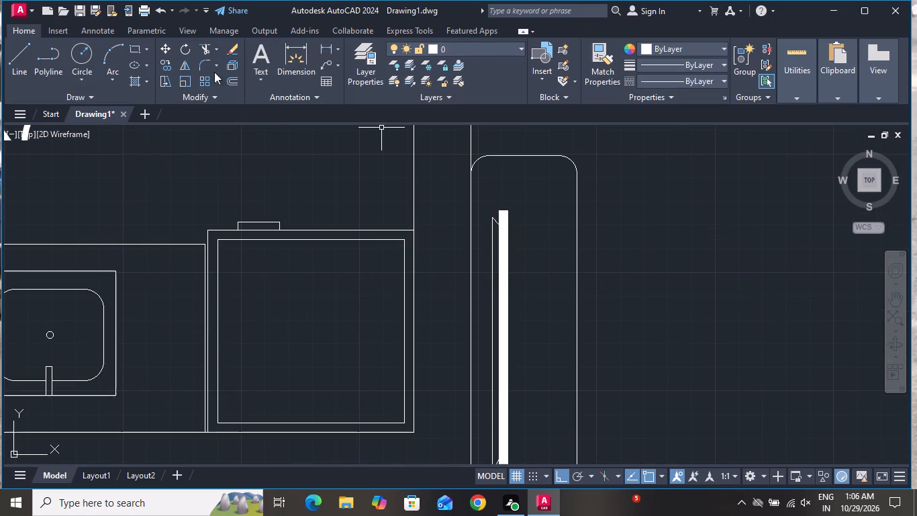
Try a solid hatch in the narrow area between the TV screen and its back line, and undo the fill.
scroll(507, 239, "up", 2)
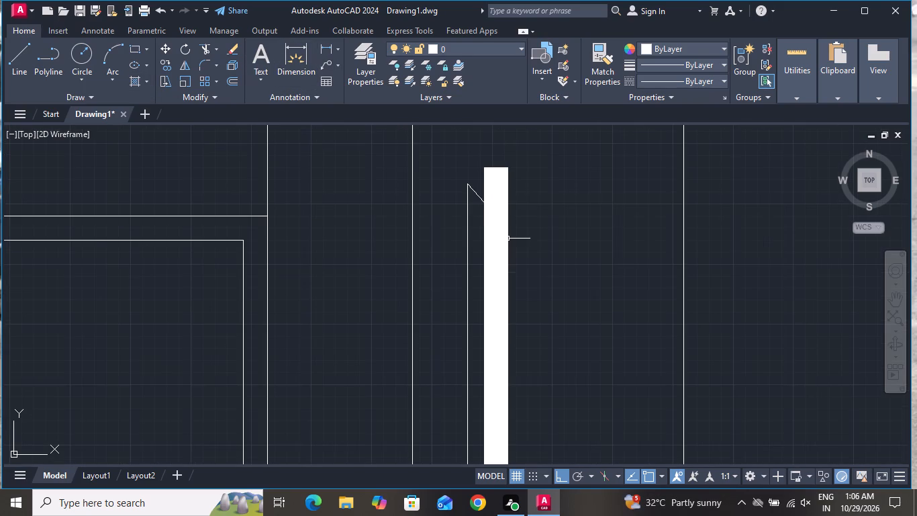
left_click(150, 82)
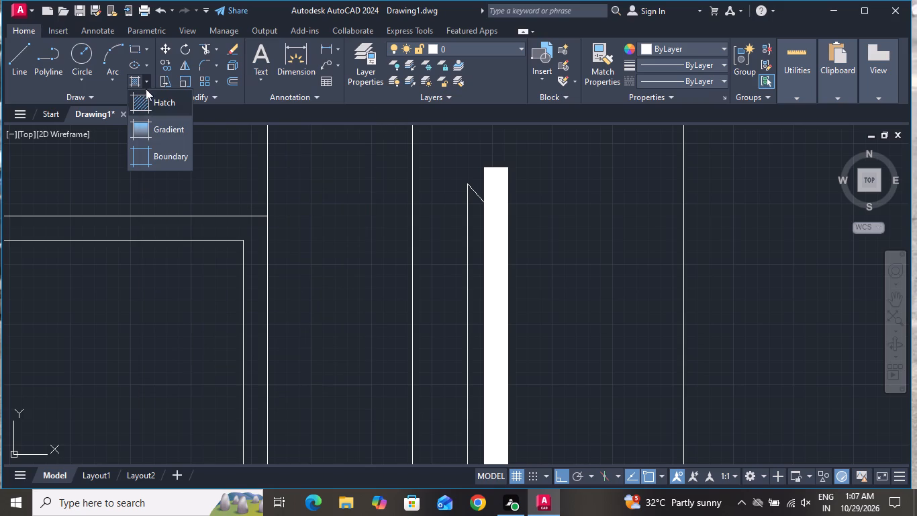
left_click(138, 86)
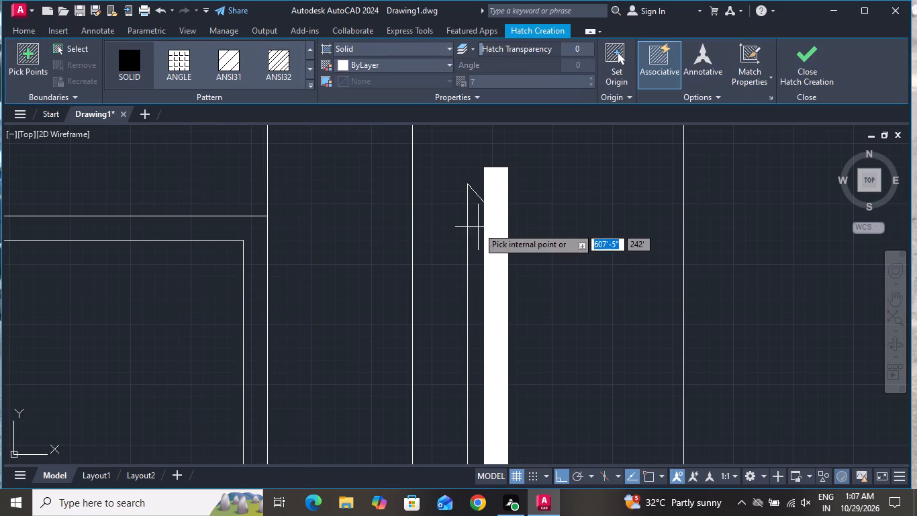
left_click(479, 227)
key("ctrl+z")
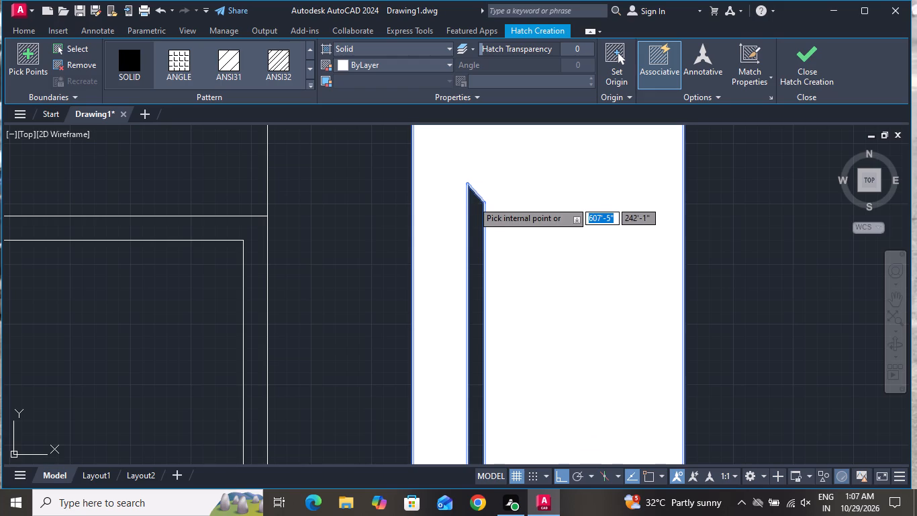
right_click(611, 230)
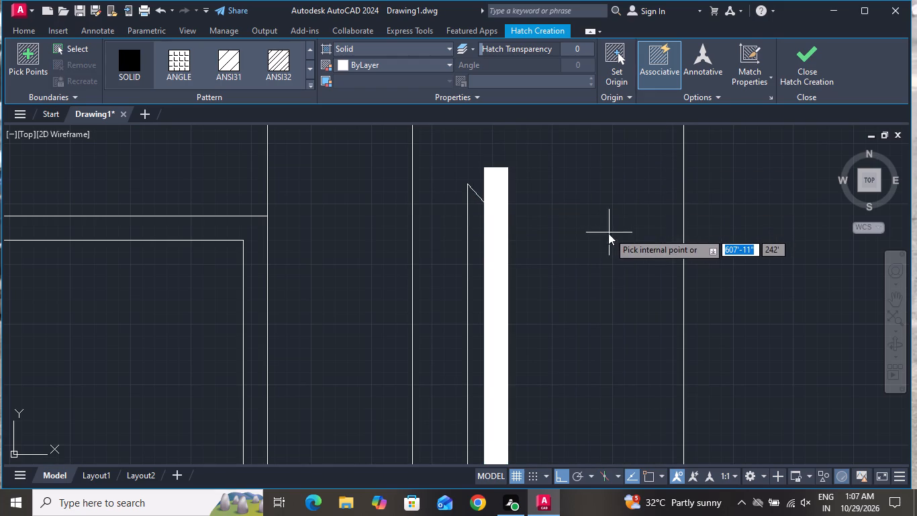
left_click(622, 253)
Review the original plan's living room with the TV unit, and both floor plans side by side.
scroll(595, 245, "down", 7)
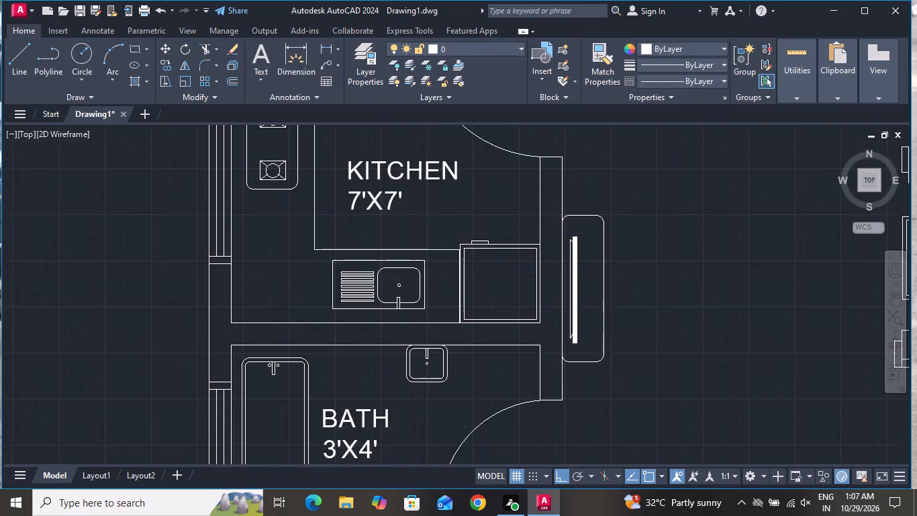
scroll(587, 250, "down", 3)
scroll(685, 228, "up", 1)
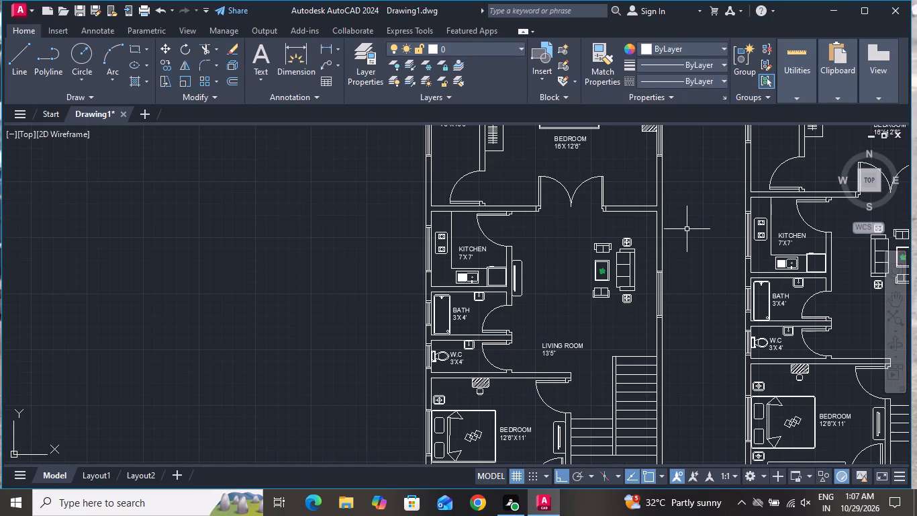
scroll(687, 230, "down", 2)
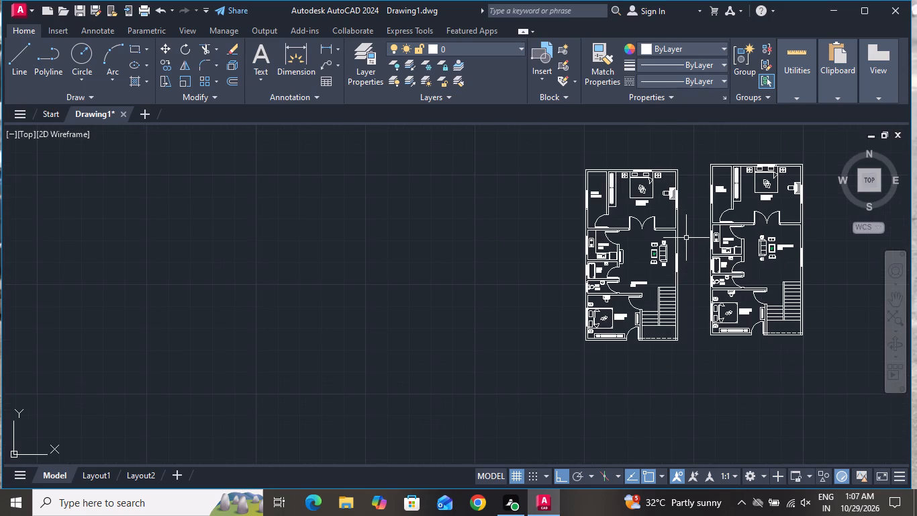
scroll(601, 259, "down", 1)
scroll(641, 285, "up", 3)
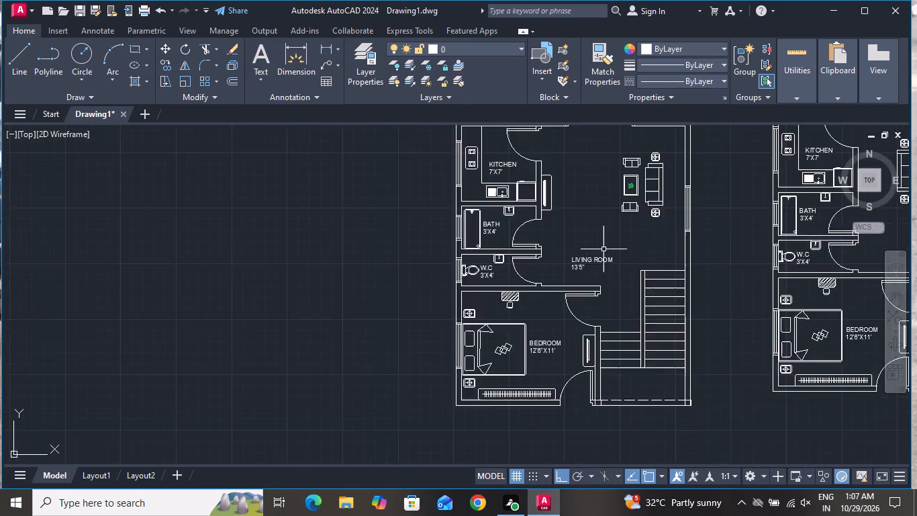
scroll(604, 249, "up", 1)
Draw a shallow closed rectangle 22' wide with lines in the empty area east of the duplicate plan.
scroll(577, 263, "down", 5)
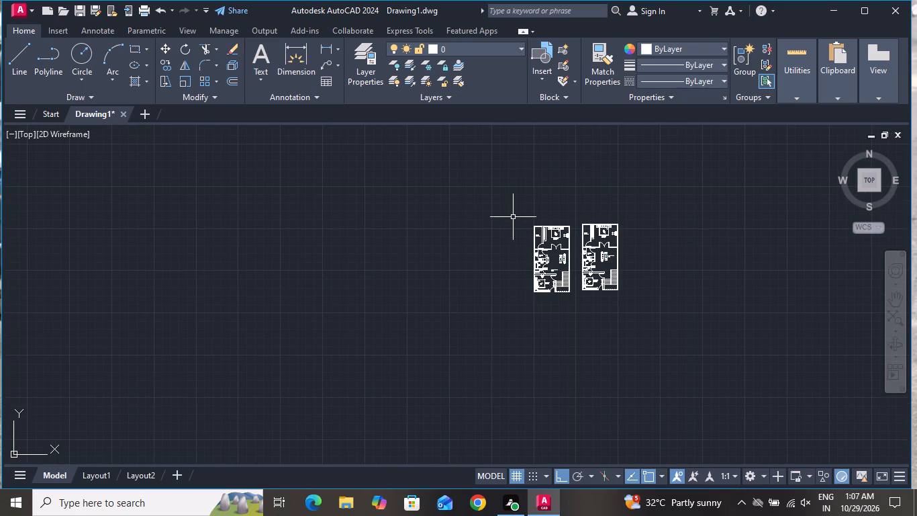
scroll(513, 235, "down", 1)
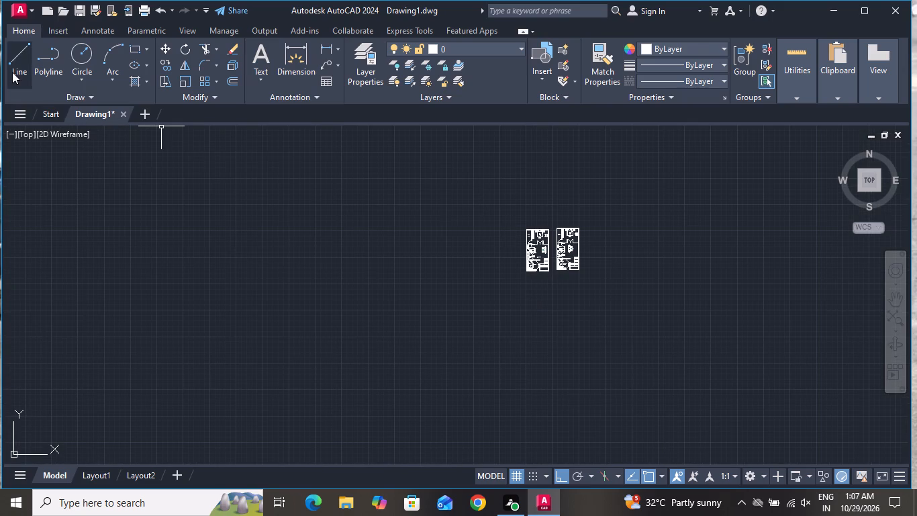
left_click(11, 60)
scroll(644, 194, "up", 1)
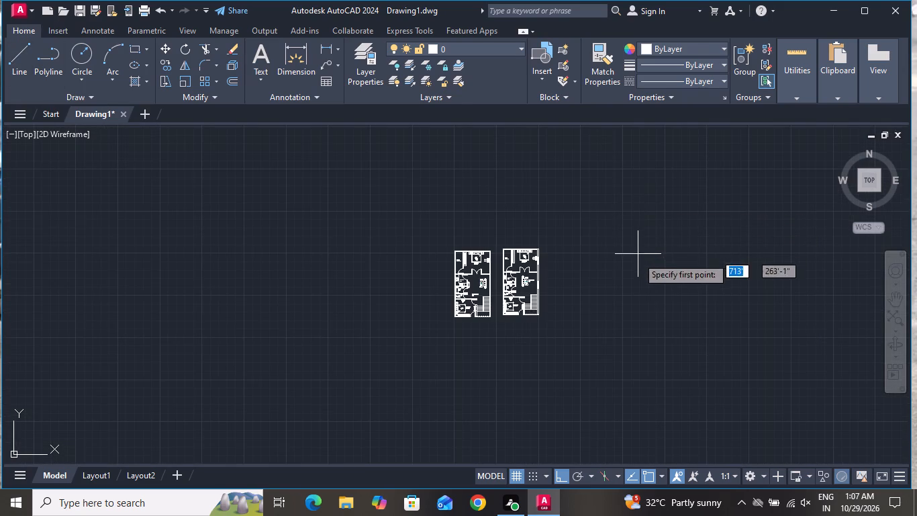
left_click(611, 296)
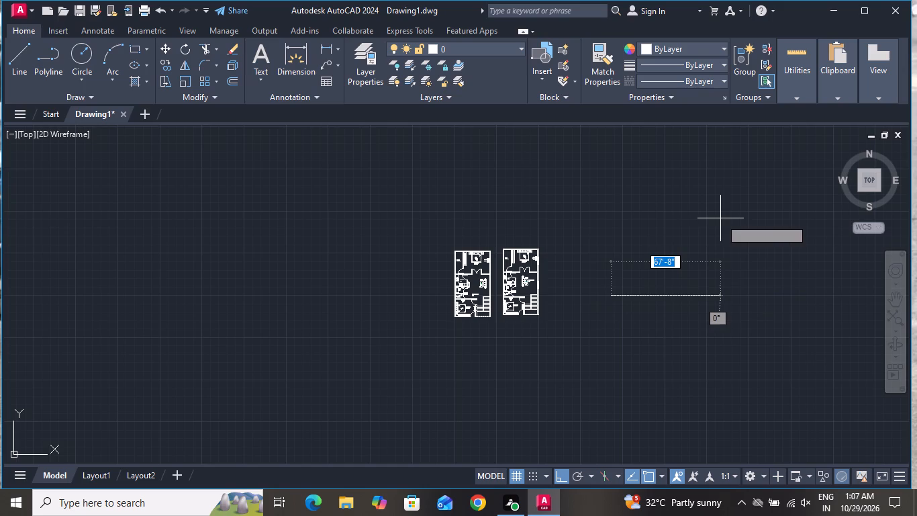
type("22")
key("apostrophe")
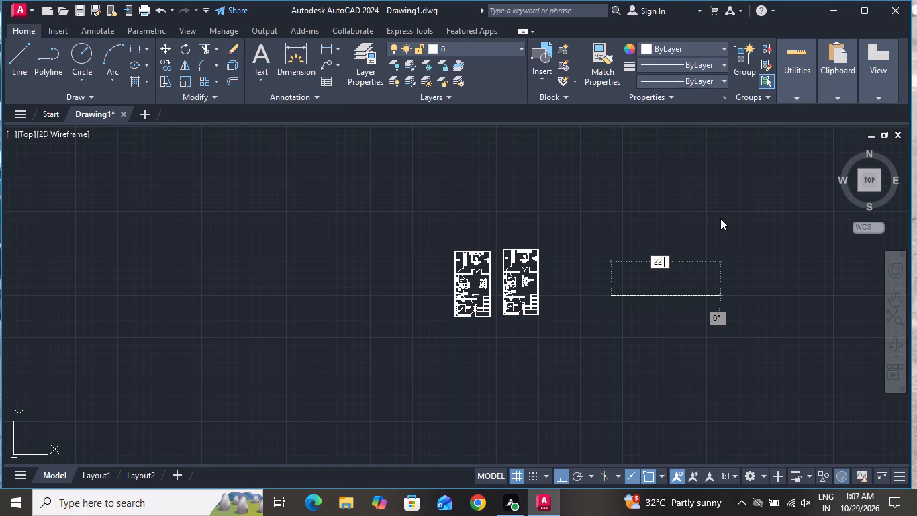
key("Return")
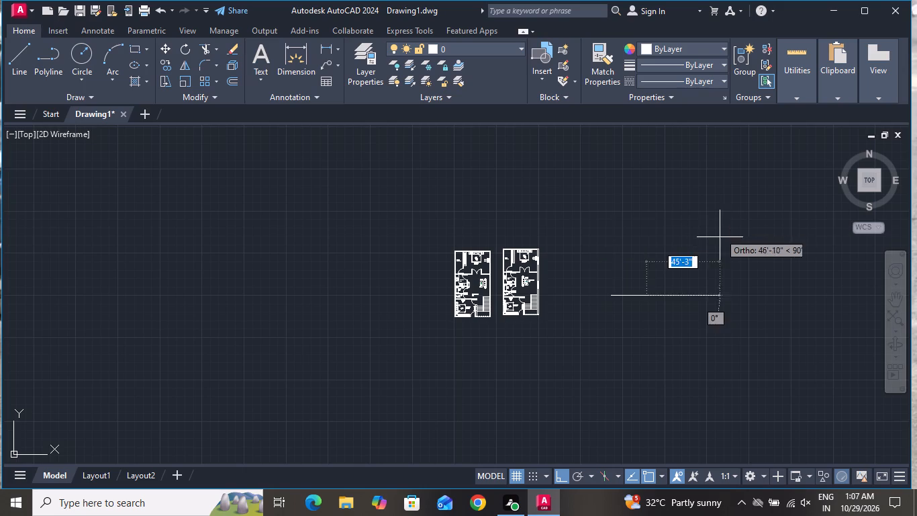
scroll(609, 279, "up", 1)
scroll(683, 303, "up", 1)
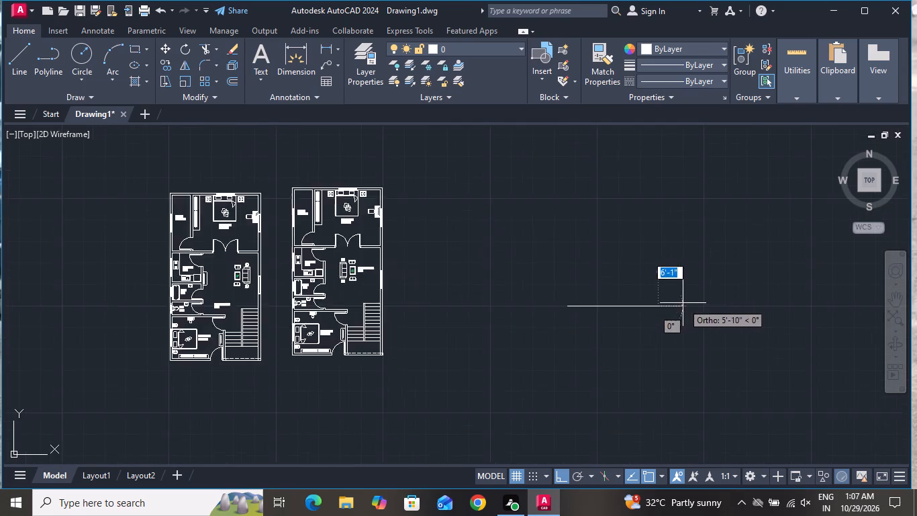
scroll(683, 303, "up", 1)
left_click(647, 292)
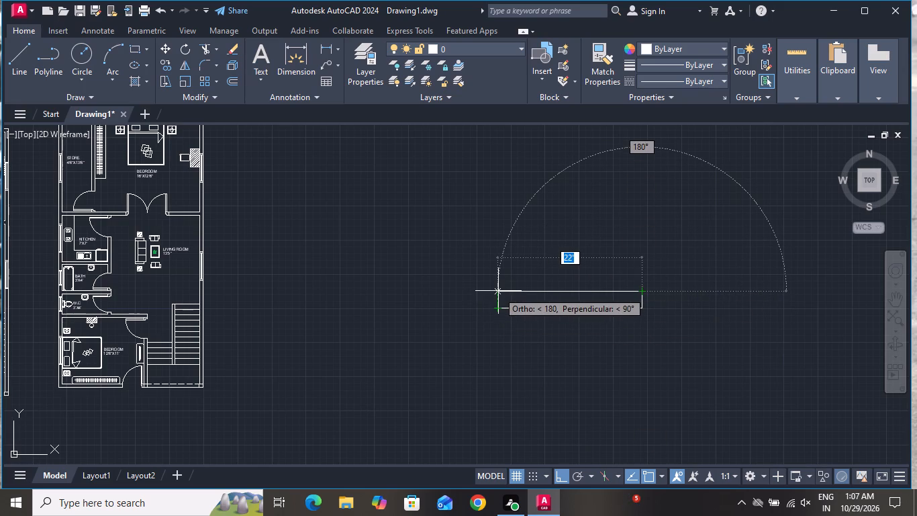
left_click(498, 291)
left_click(499, 306)
right_click(499, 306)
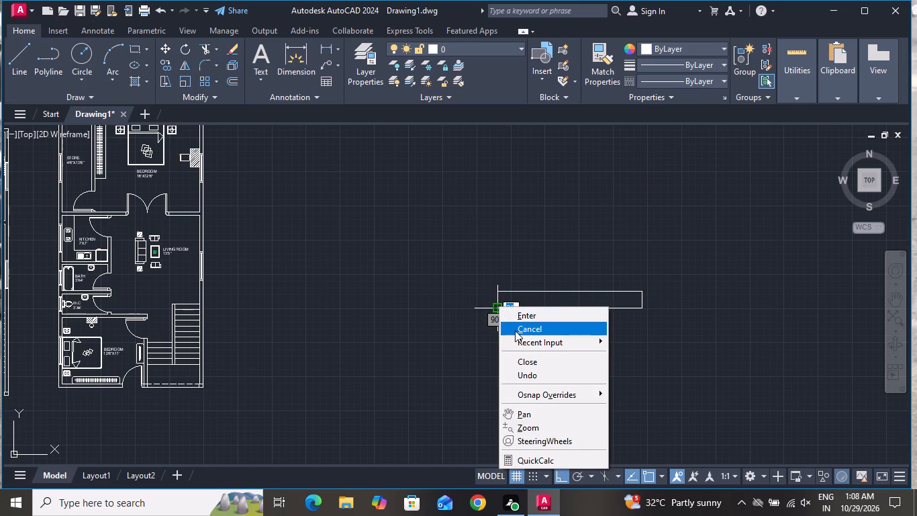
left_click(515, 331)
Draw a 12' vertical line upward from the new rectangle's northwest corner.
left_click(14, 62)
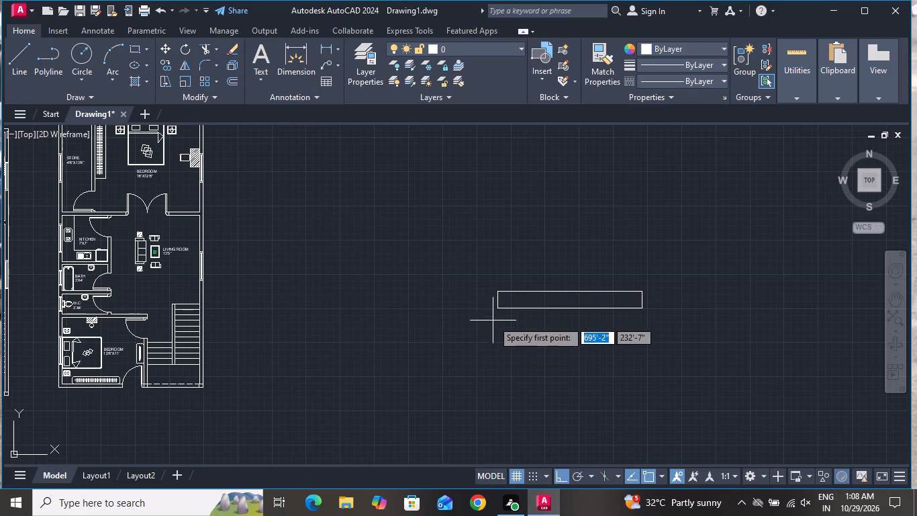
scroll(491, 331, "up", 1)
left_click(502, 269)
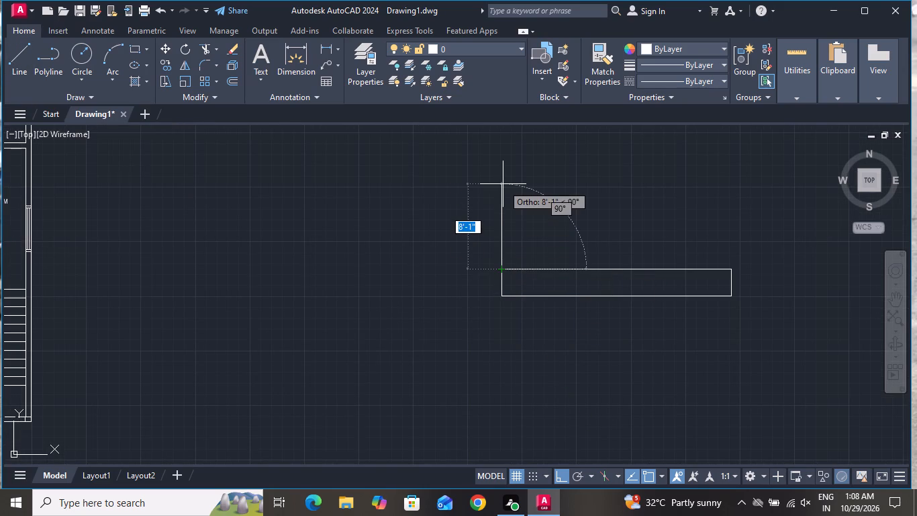
type("12")
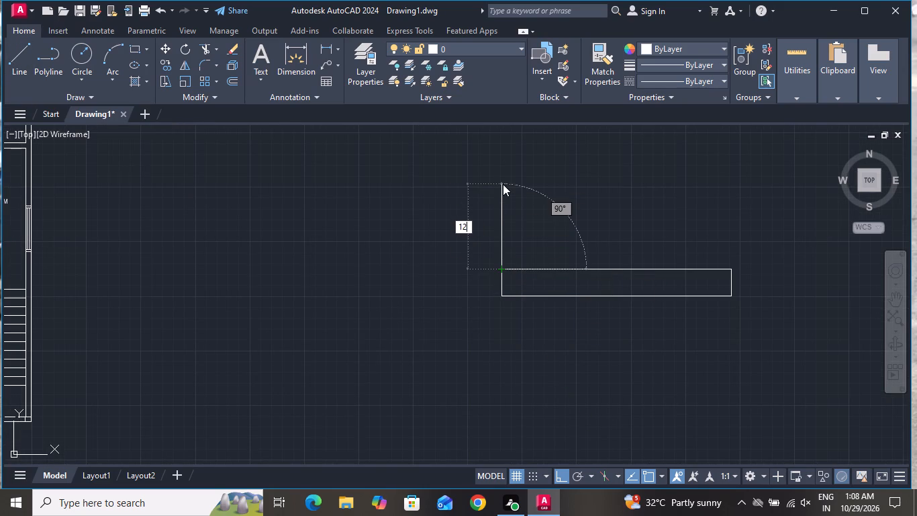
key("apostrophe")
key("Return")
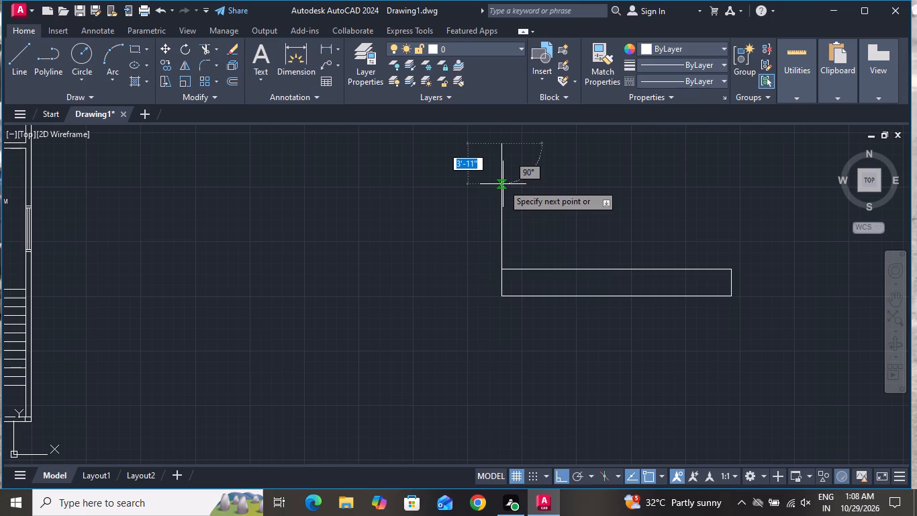
scroll(550, 263, "down", 3)
right_click(562, 215)
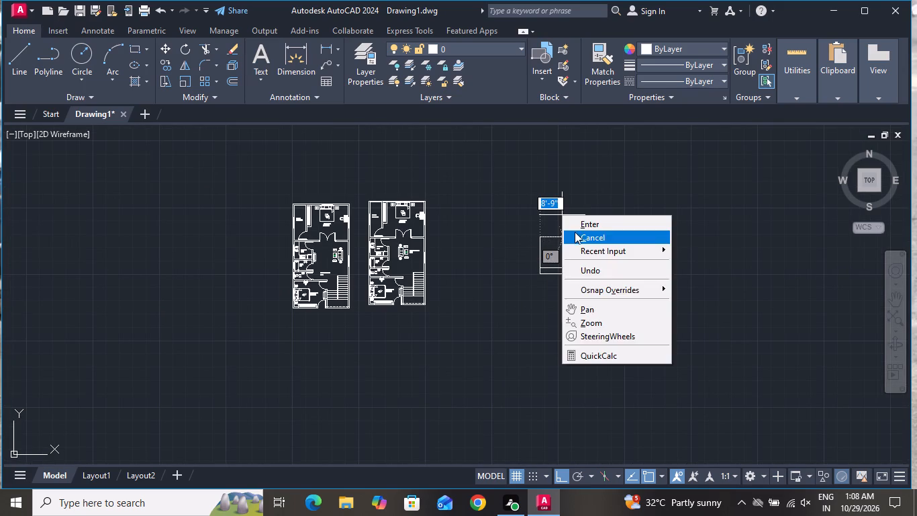
left_click(575, 234)
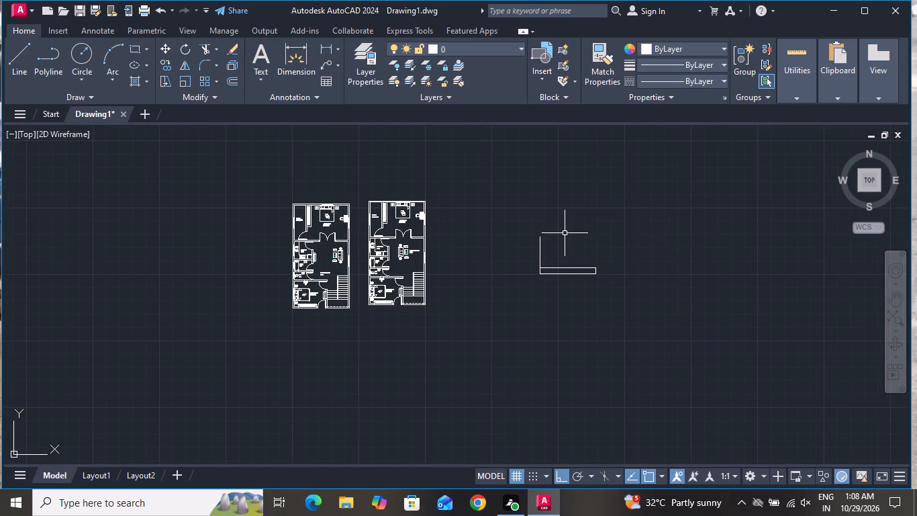
Draw a long vertical line upward from the northeast corner of the shallow 22' rectangle, well above the 12' west line.
left_click(18, 48)
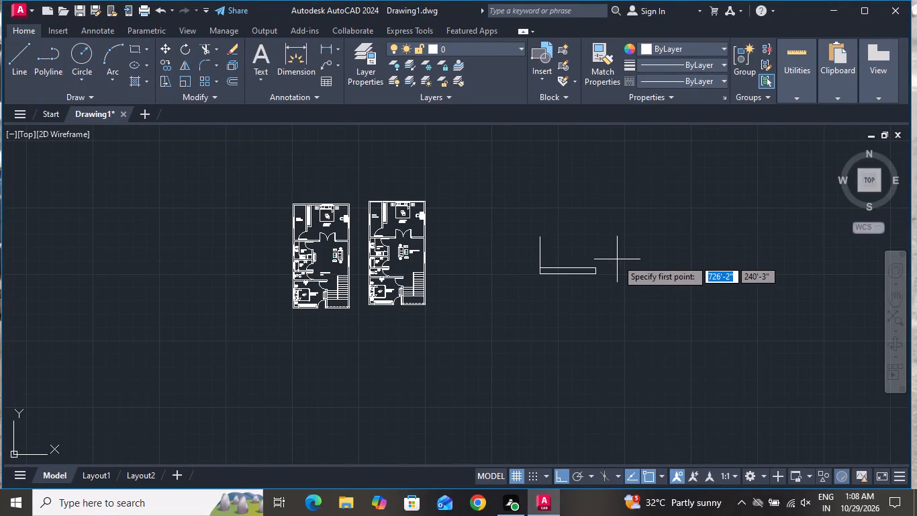
scroll(617, 259, "up", 1)
left_click(581, 269)
scroll(558, 200, "down", 3)
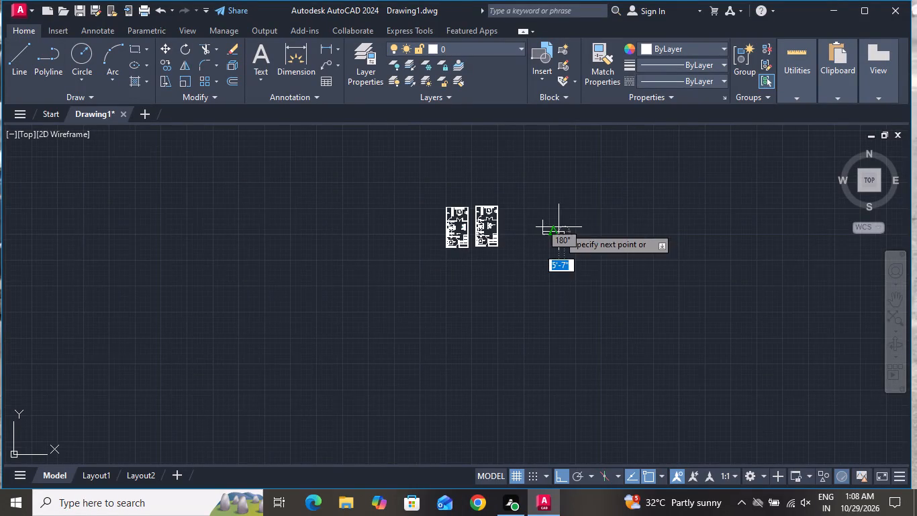
scroll(559, 195, "up", 2)
left_click(546, 169)
right_click(546, 169)
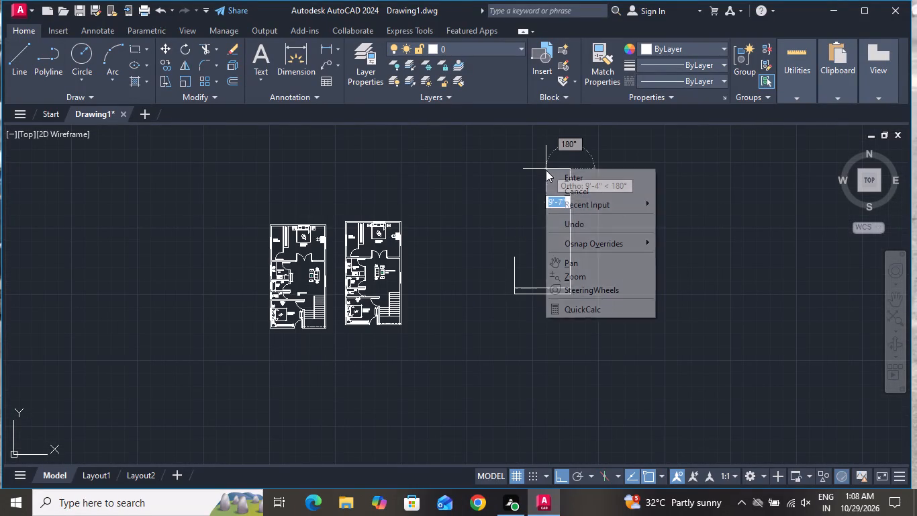
left_click(558, 191)
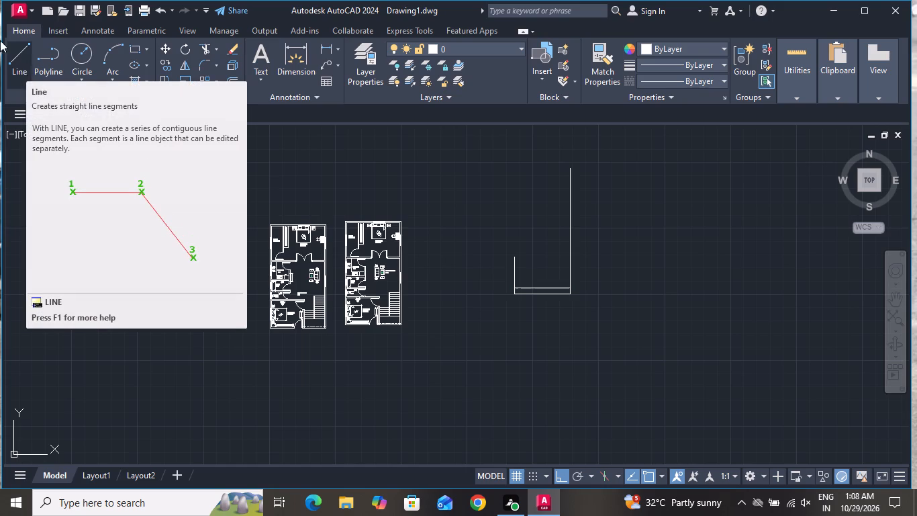
Draw a vertical line from the midpoint of the shallow rectangle's top edge up to about the height of the east line.
left_click(26, 64)
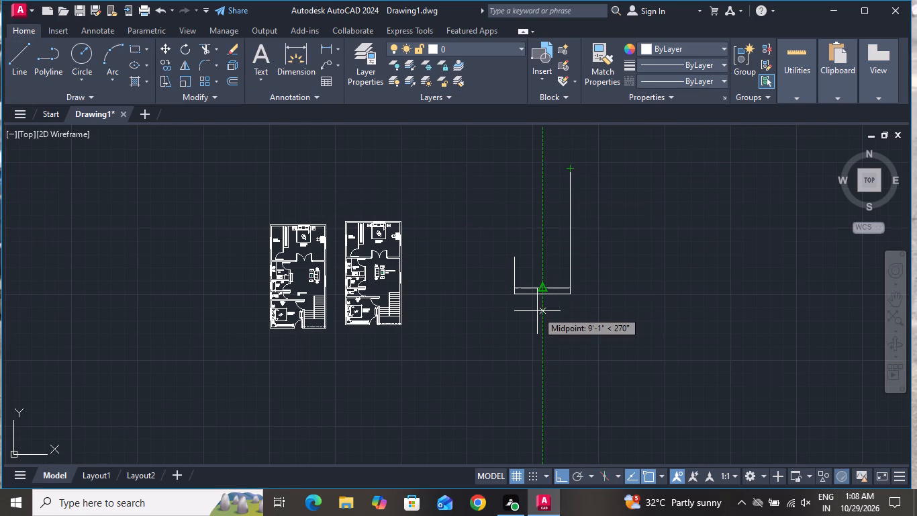
scroll(537, 311, "up", 1)
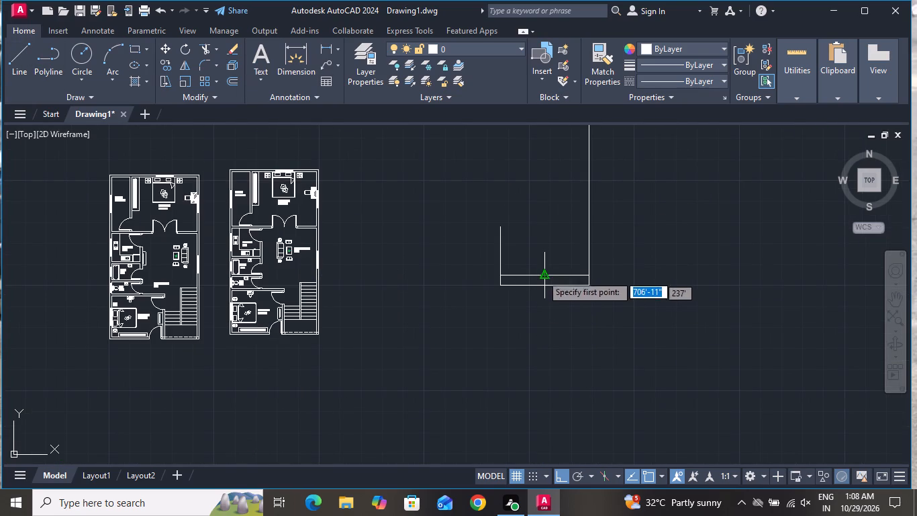
left_click(543, 273)
scroll(531, 165, "down", 3)
scroll(538, 187, "up", 4)
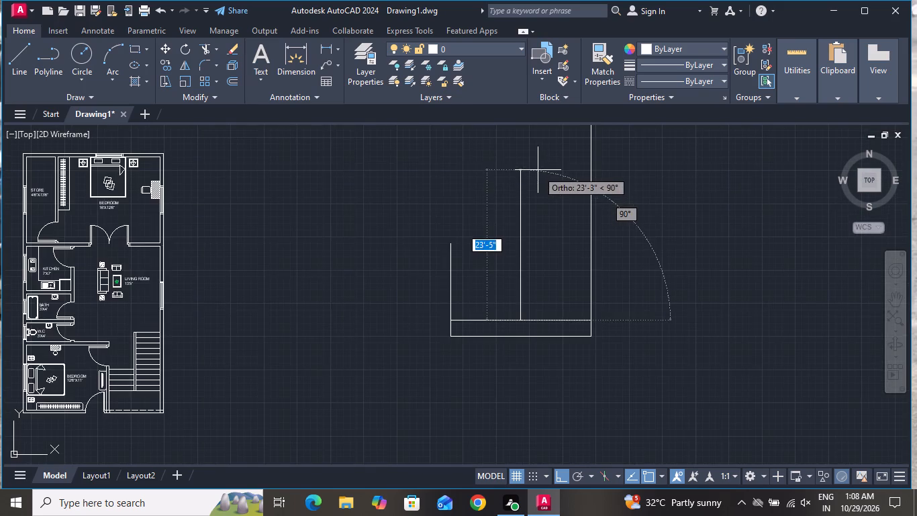
scroll(536, 168, "down", 3)
scroll(538, 152, "up", 6)
scroll(546, 163, "down", 5)
left_click(550, 139)
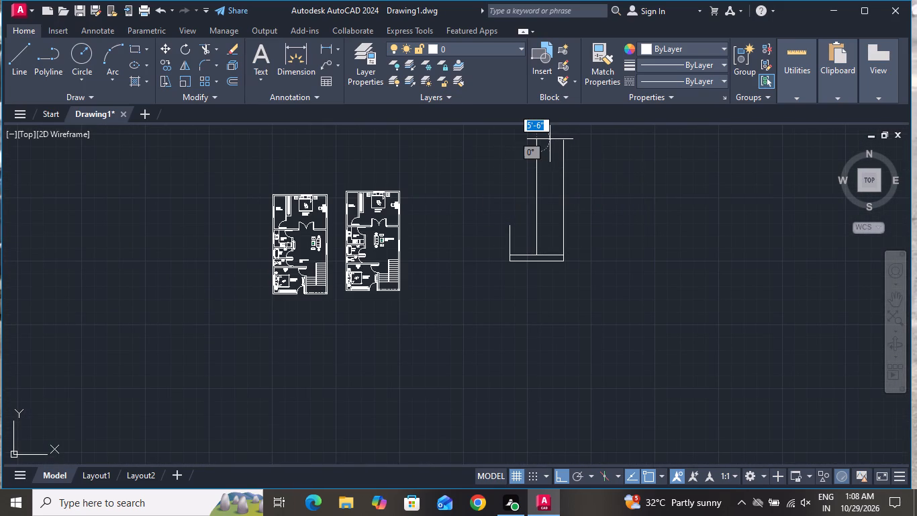
right_click(550, 139)
left_click(566, 158)
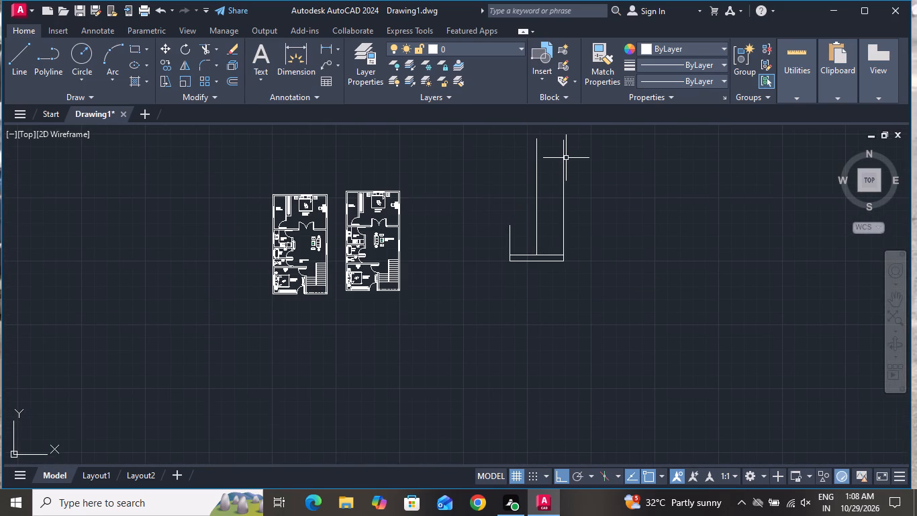
Draw a horizontal line from the top of the 12' west line to the middle vertical line.
left_click(22, 65)
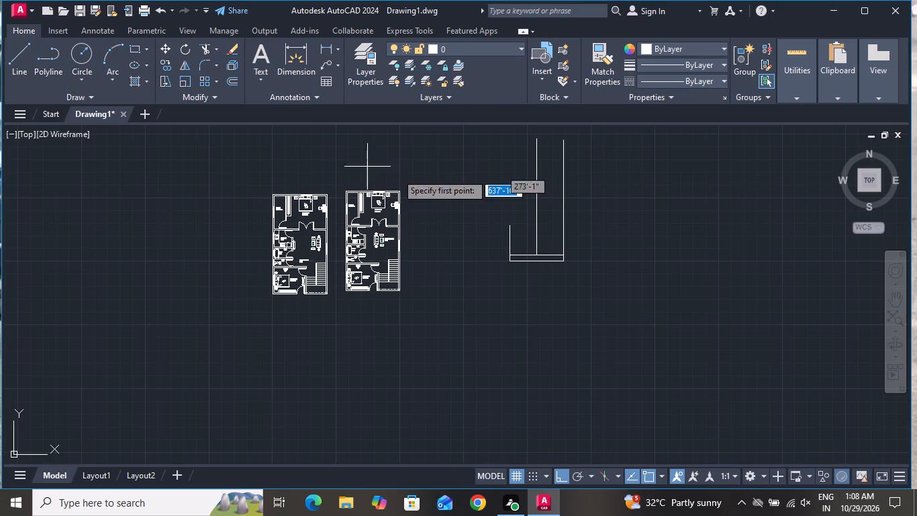
scroll(532, 225, "up", 2)
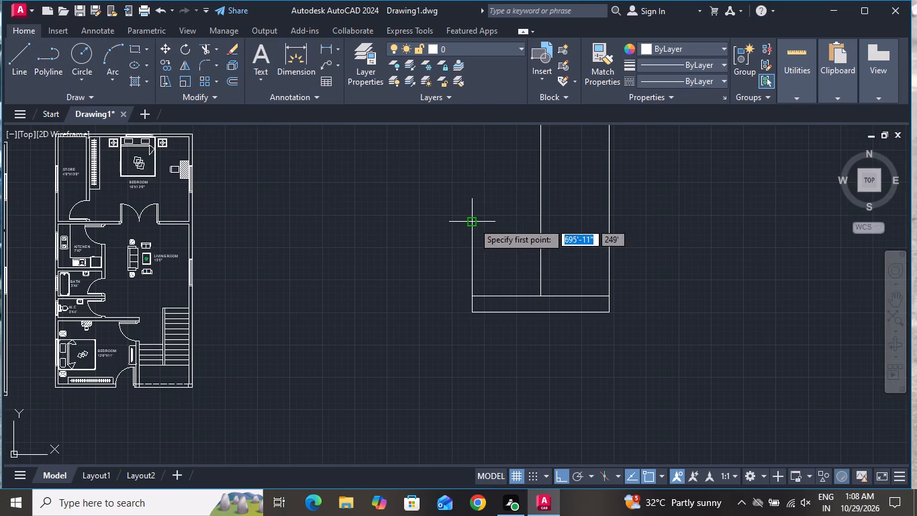
left_click(472, 222)
left_click(538, 219)
right_click(538, 220)
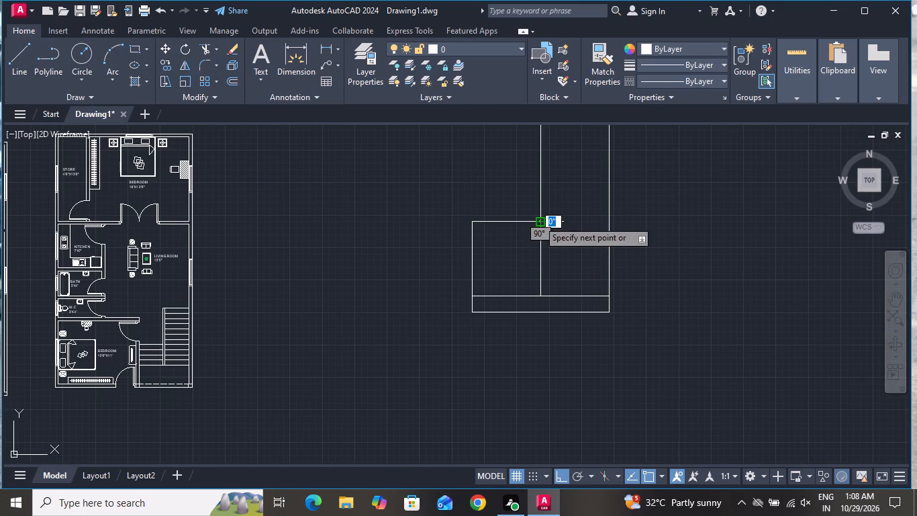
left_click(562, 246)
Draw a second 12' vertical line up from the west box's northwest corner and close it horizontally to the middle line.
left_click(12, 62)
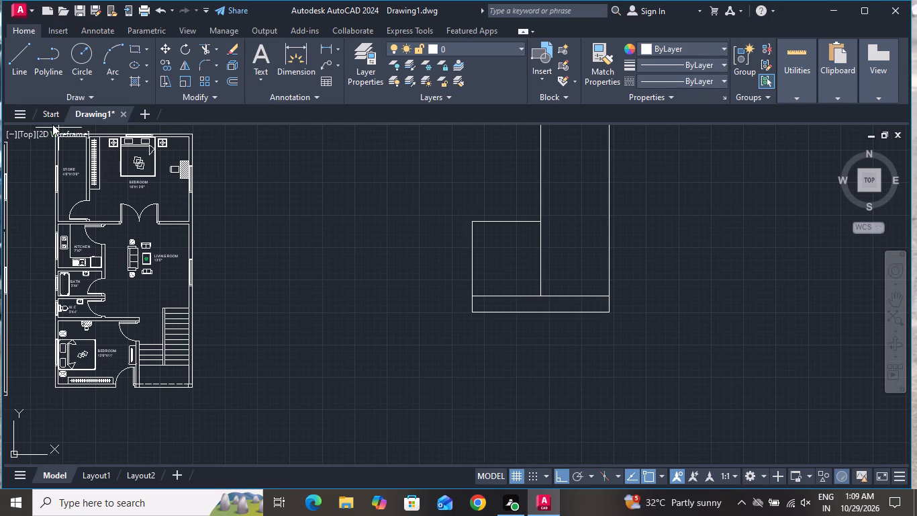
scroll(432, 262, "down", 1)
scroll(453, 241, "up", 2)
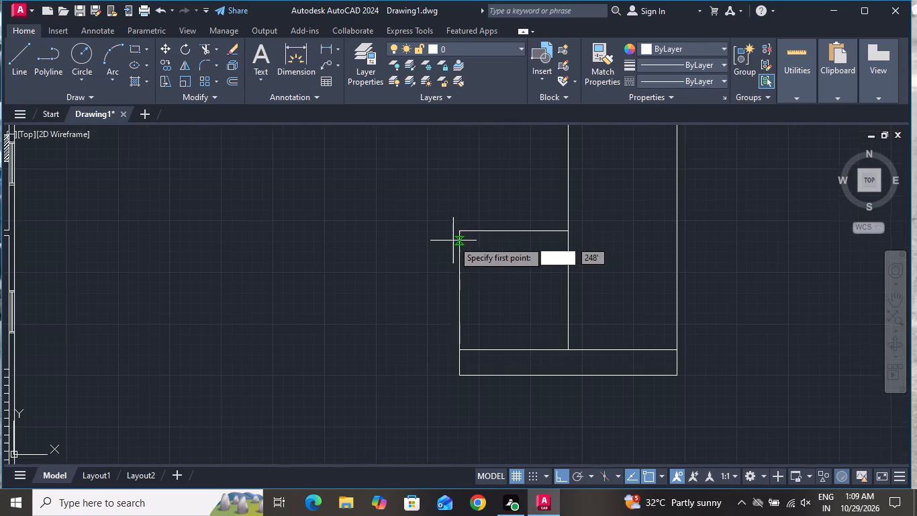
left_click(460, 233)
type("12'")
key("Return")
scroll(542, 299, "down", 1)
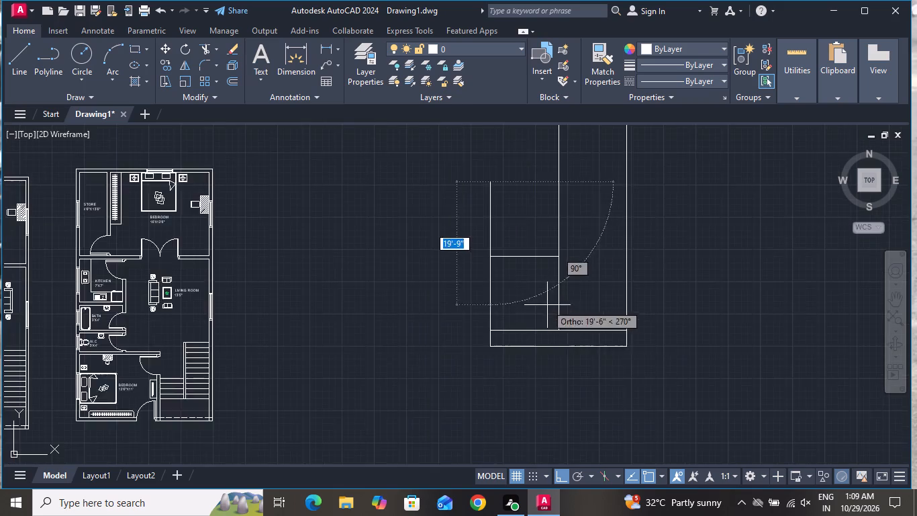
scroll(549, 306, "down", 1)
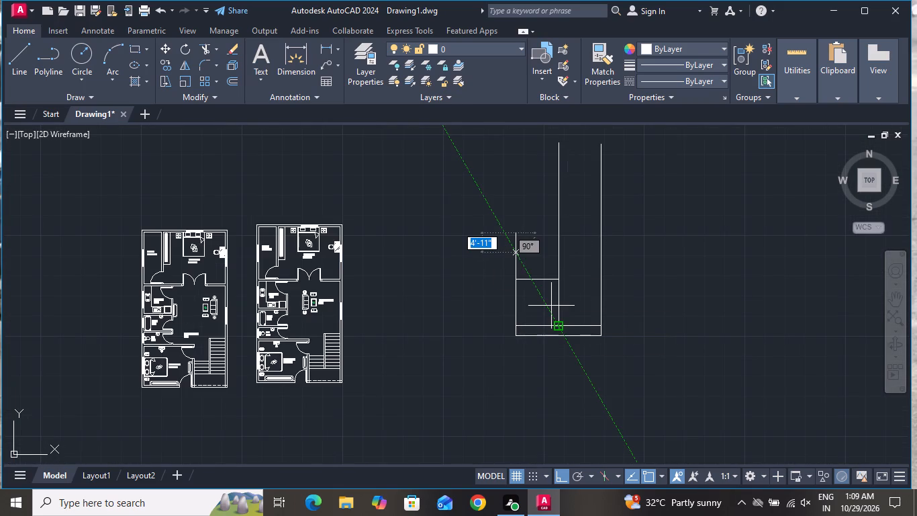
scroll(553, 231, "up", 1)
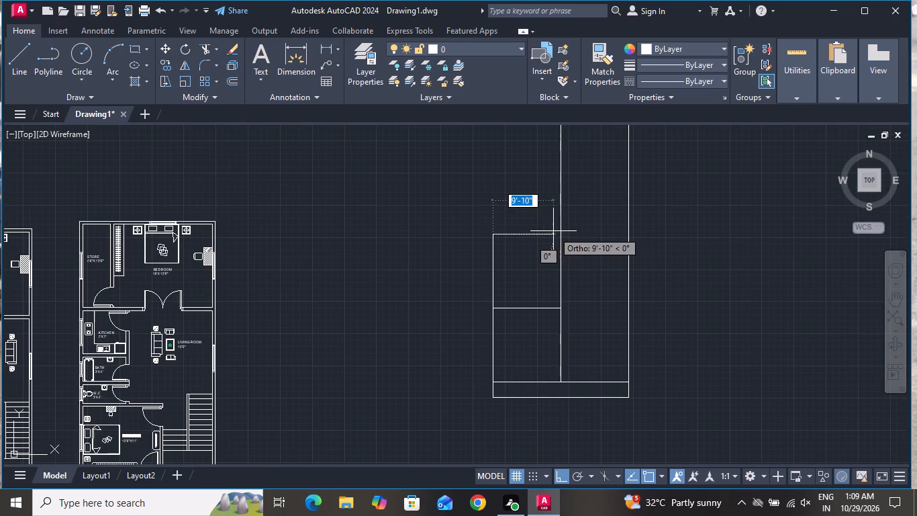
left_click(559, 233)
right_click(559, 233)
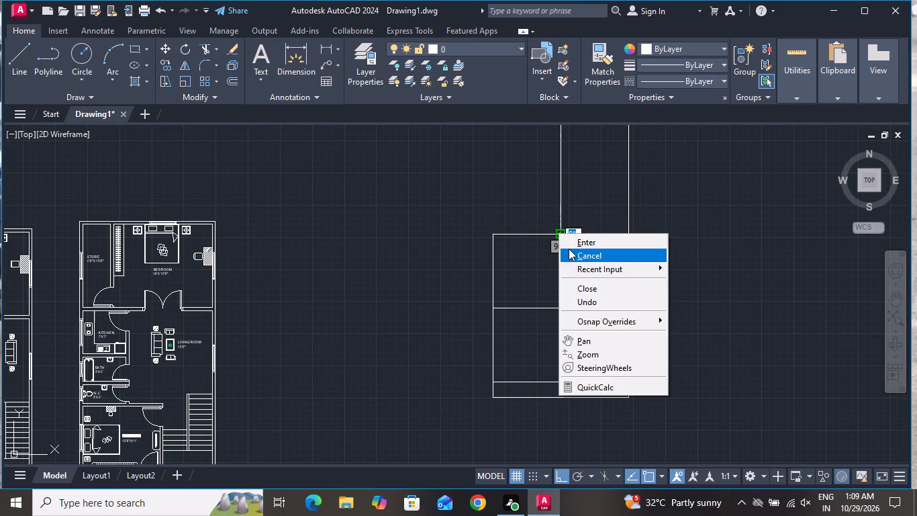
left_click(569, 249)
Draw a low rectangle about 11' wide on top of the upper west box, ending at the middle vertical line.
left_click(134, 50)
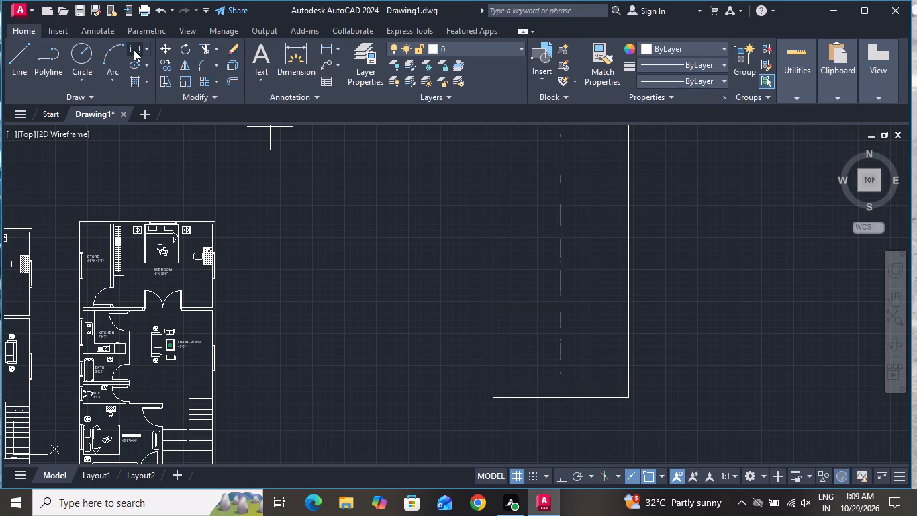
scroll(275, 154, "down", 1)
scroll(367, 158, "up", 3)
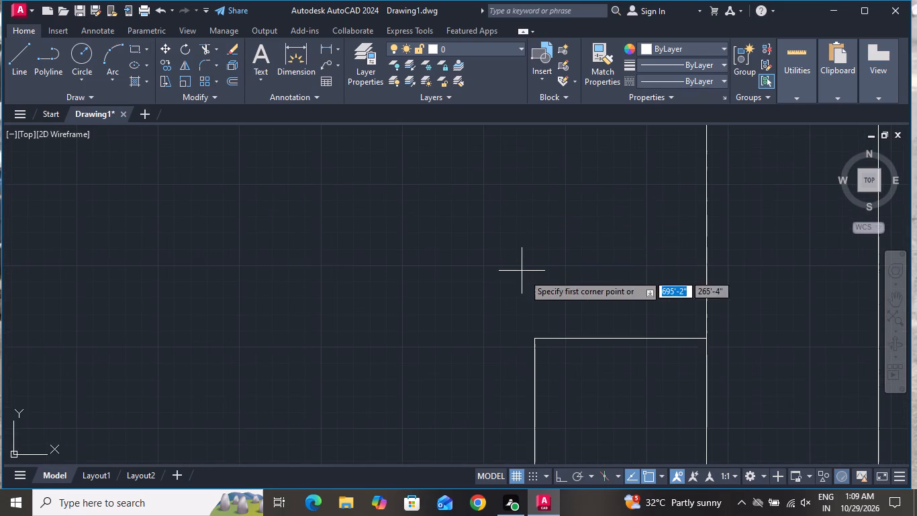
left_click(536, 335)
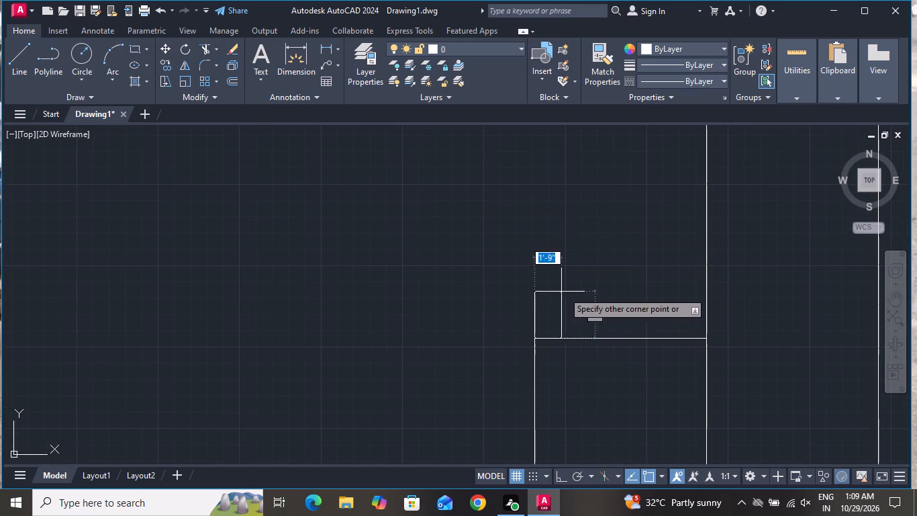
left_click(705, 293)
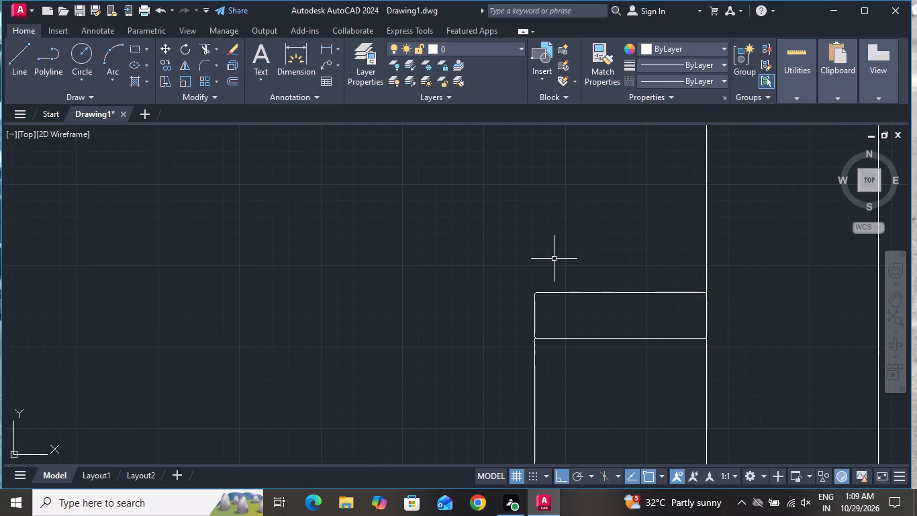
Draw an 11' horizontal line between the middle and east vertical lines, above the level of the west block's top.
scroll(515, 257, "down", 3)
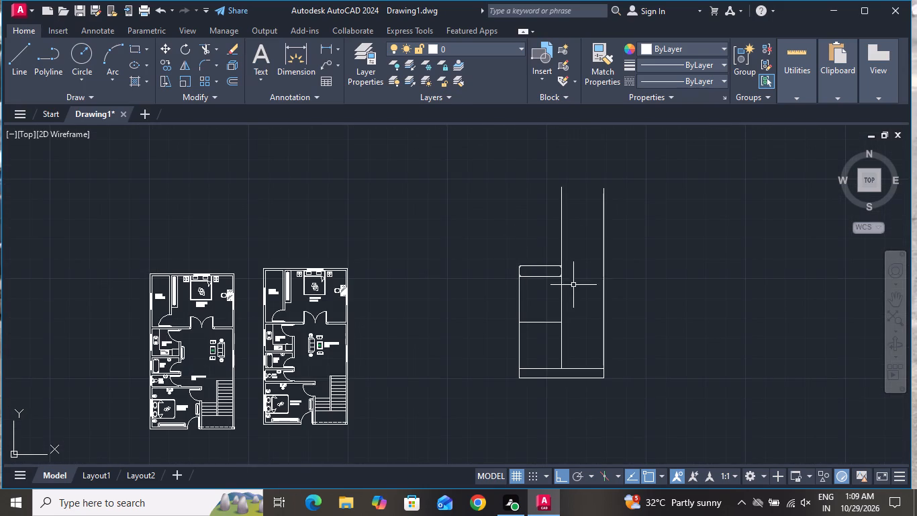
scroll(583, 304, "up", 1)
scroll(579, 322, "down", 1)
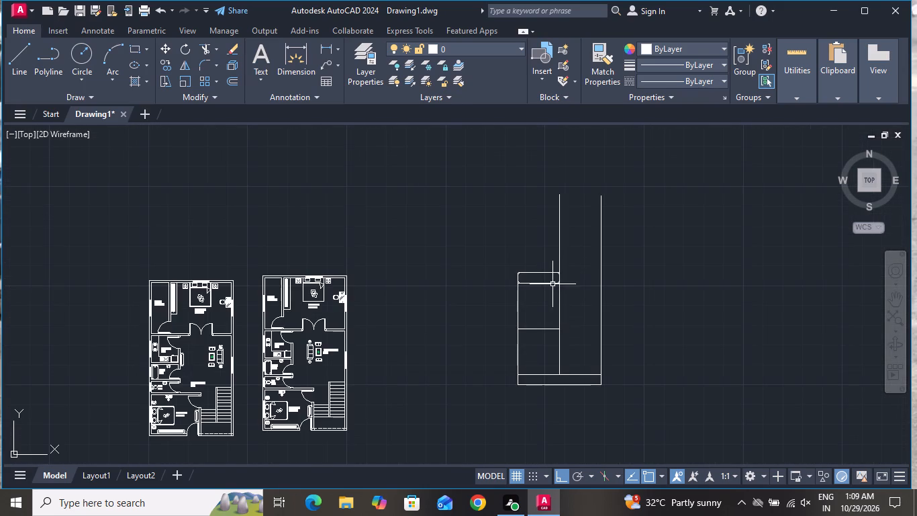
left_click(16, 54)
scroll(37, 142, "down", 1)
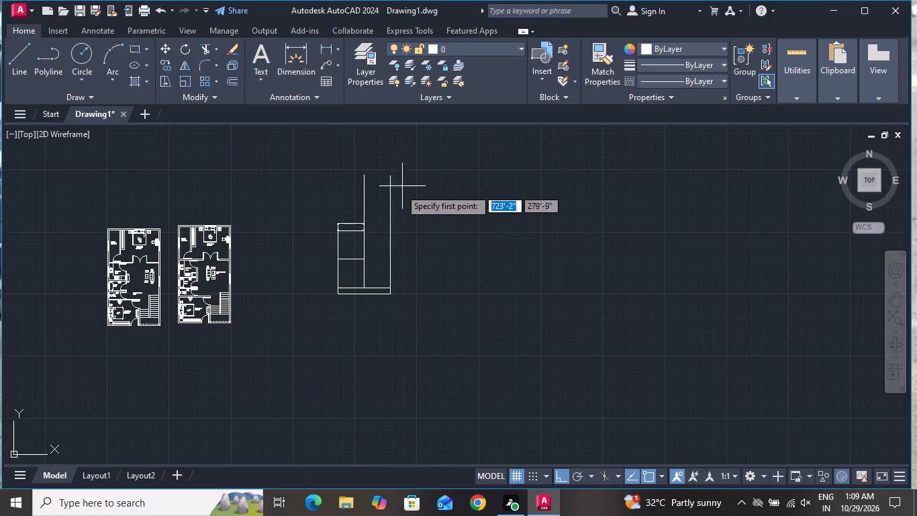
scroll(395, 193, "up", 2)
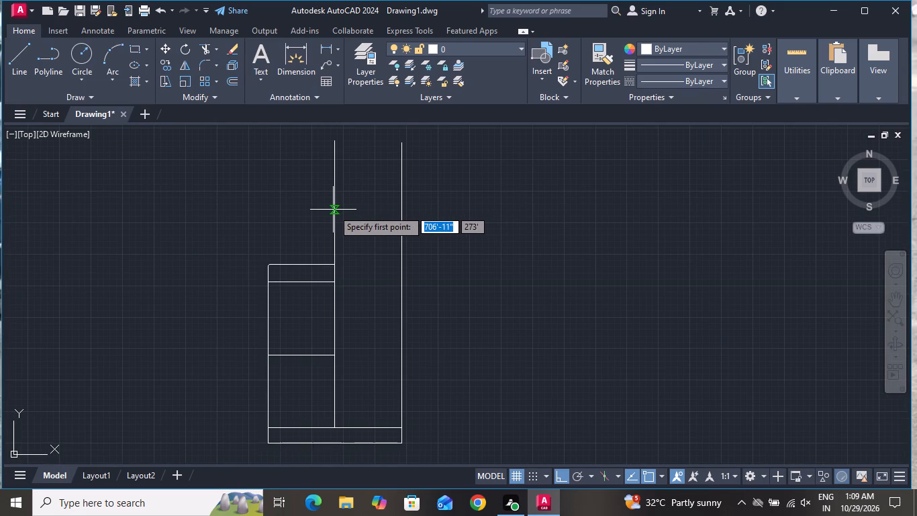
left_click(333, 210)
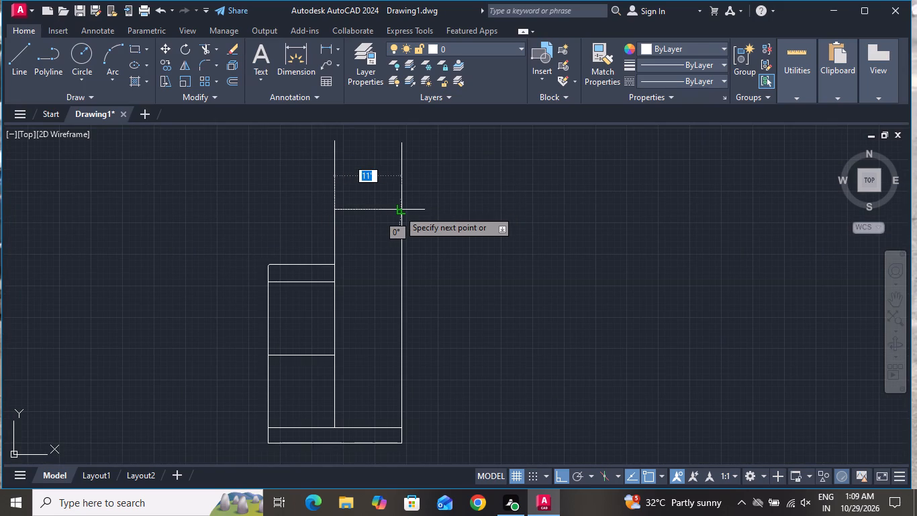
left_click(403, 210)
right_click(405, 210)
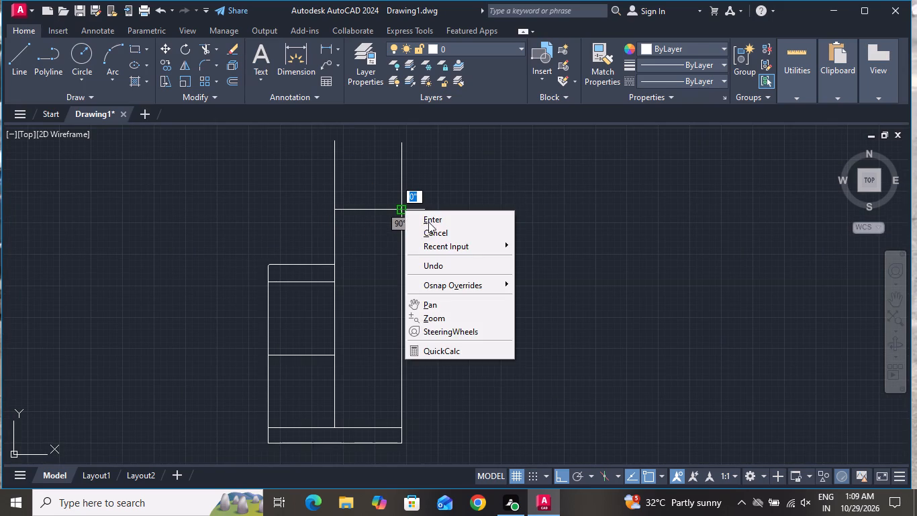
left_click(429, 230)
Trim the ends of the middle and east vertical lines that extend above the new horizontal line.
left_click(203, 48)
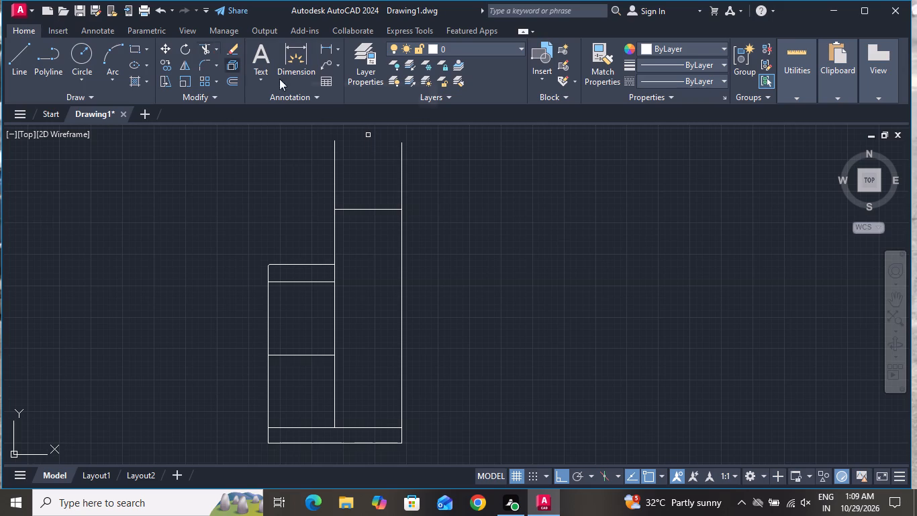
left_click(338, 164)
left_click(324, 166)
left_click(387, 166)
left_click(432, 167)
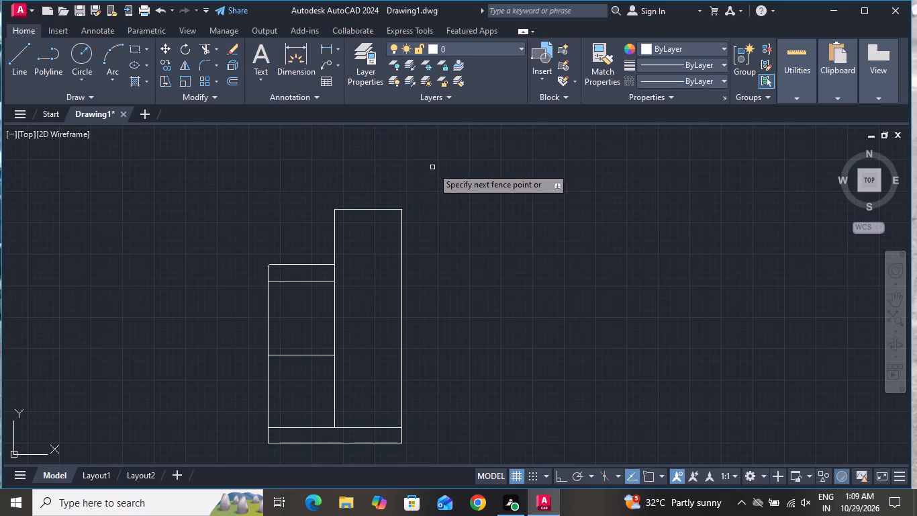
right_click(432, 167)
left_click(444, 187)
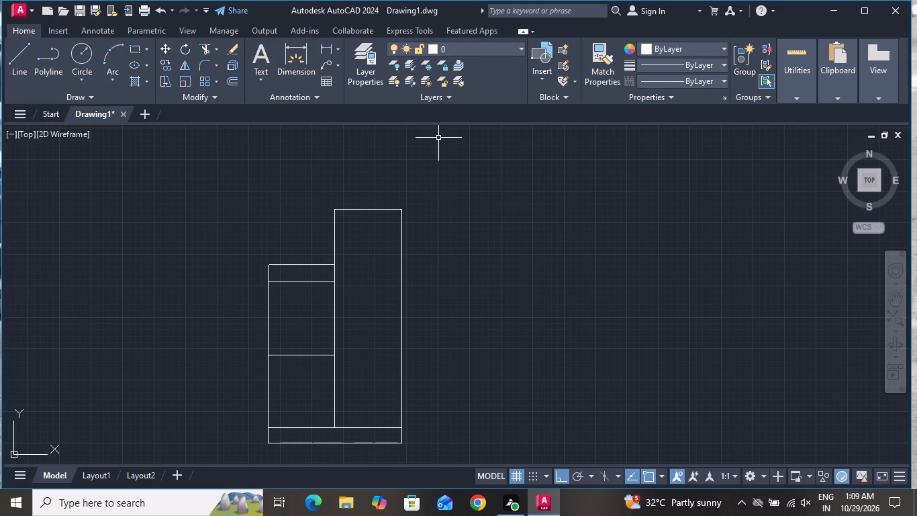
Draw a thin cap rectangle about 11'-11" by 3" on top of the tall east block, overhanging both sides.
left_click(132, 47)
scroll(348, 202, "up", 3)
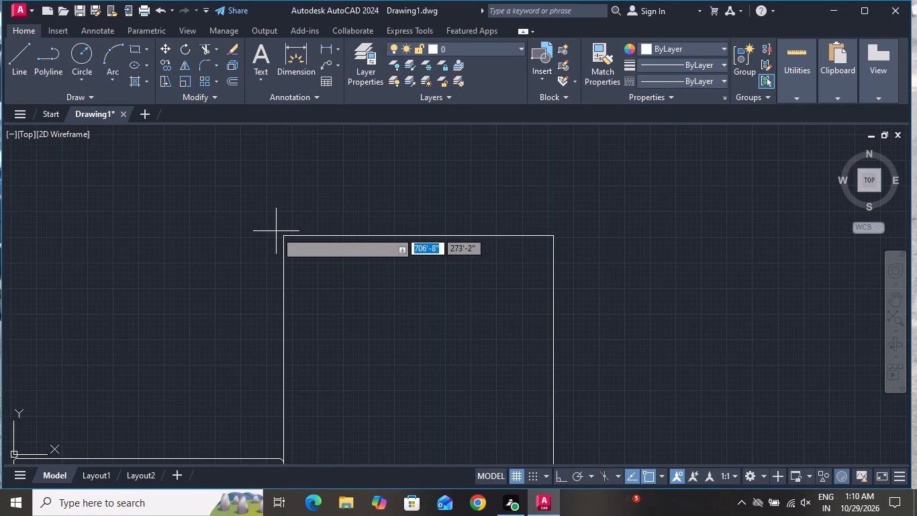
left_click(270, 236)
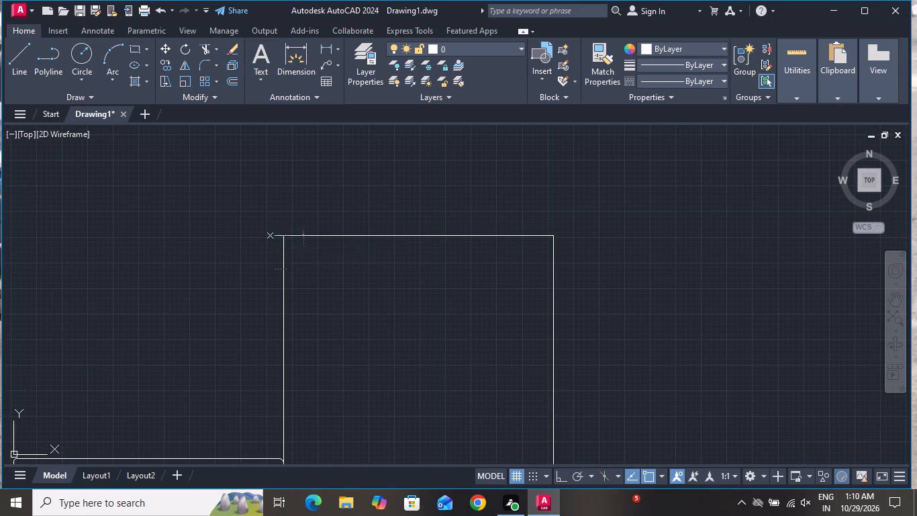
left_click(563, 229)
scroll(550, 258, "down", 1)
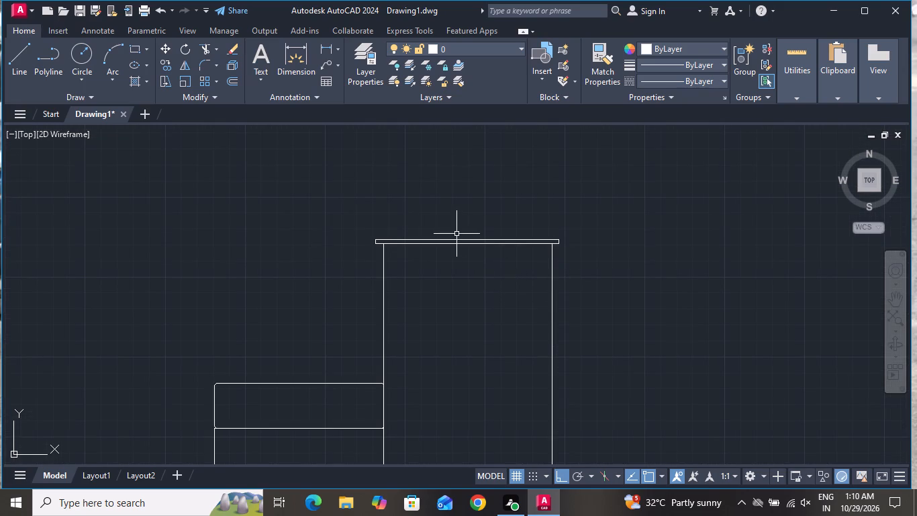
scroll(451, 233, "down", 2)
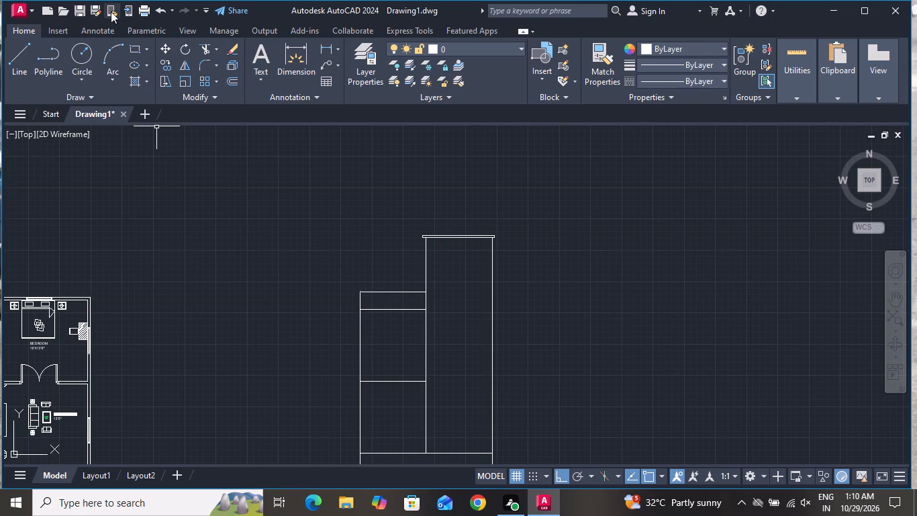
Draw a window rectangle about 6'-11" wide and 20'-4" high inside the tall east block, below its cap.
left_click(132, 48)
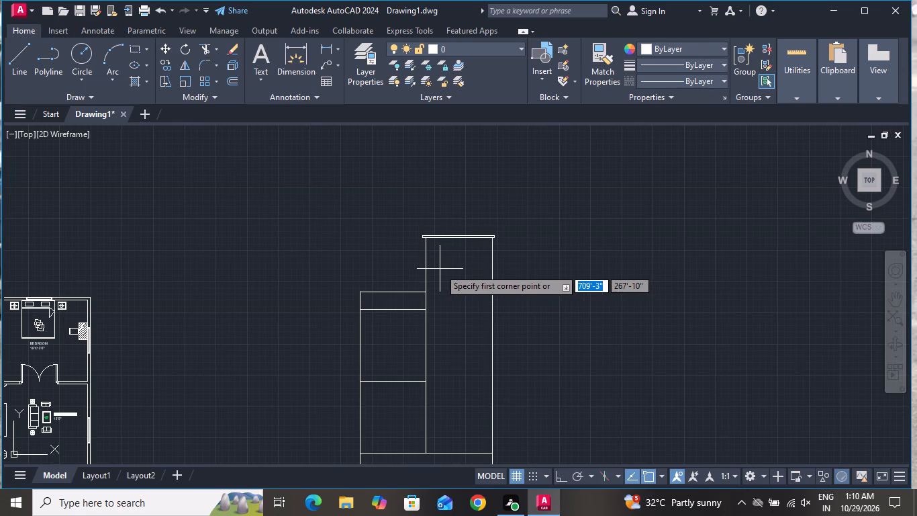
left_click(440, 269)
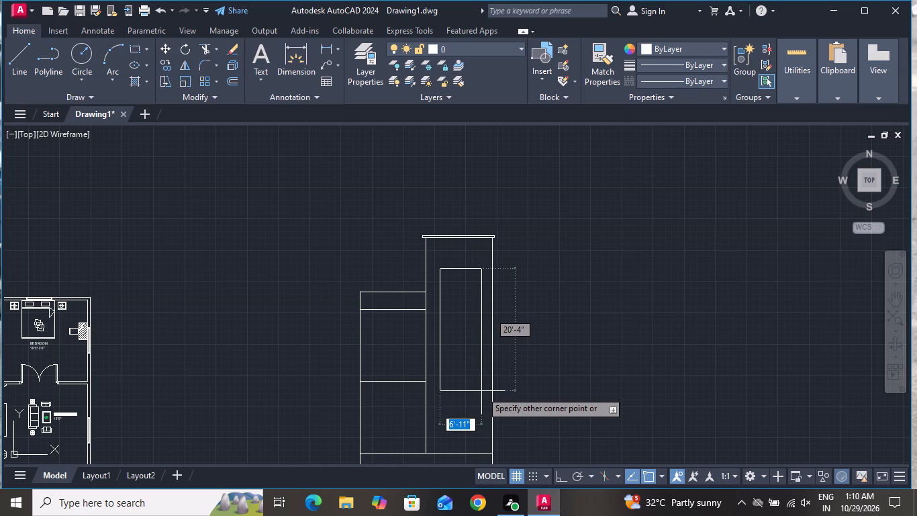
left_click(481, 391)
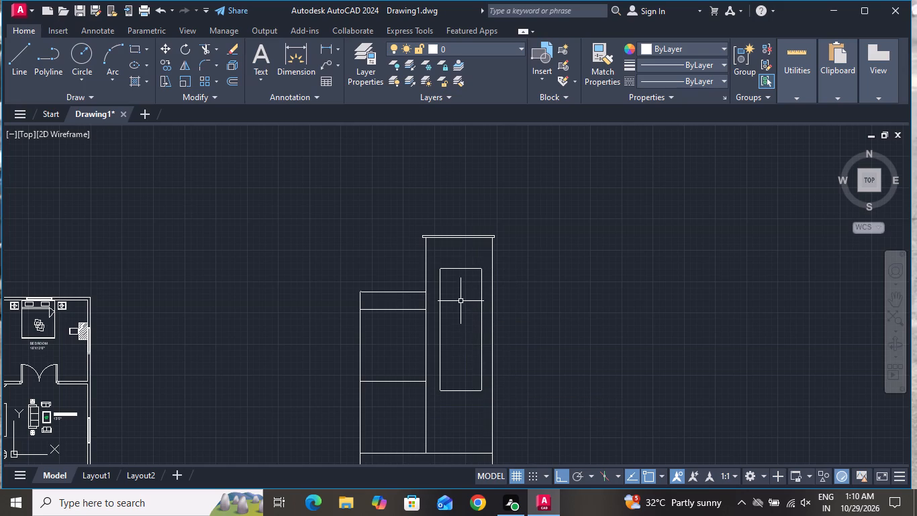
Draw a vertical line through the middle of the tall window, from its top edge midpoint to its bottom edge midpoint.
left_click(23, 51)
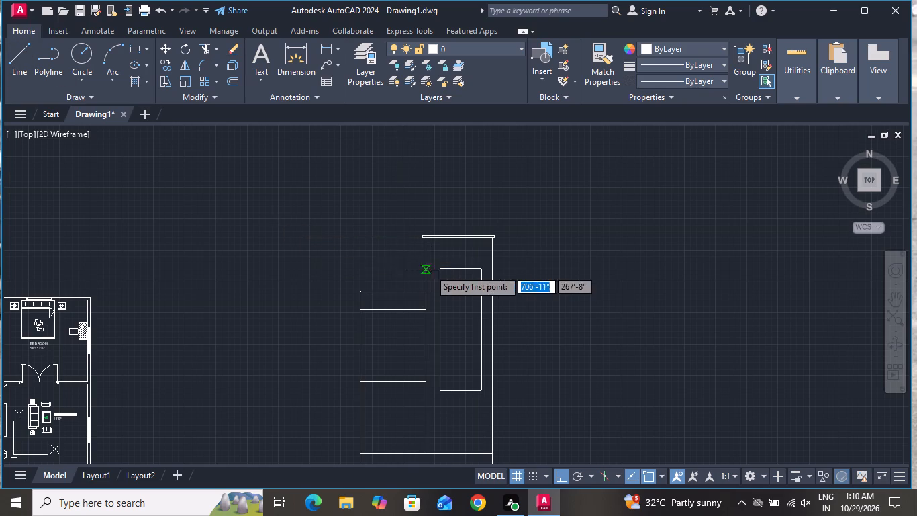
scroll(434, 272, "up", 2)
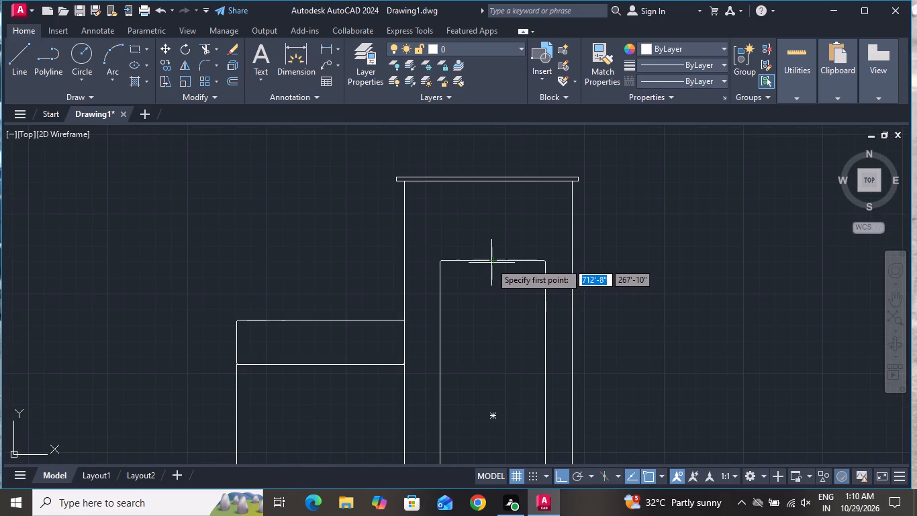
left_click(489, 263)
scroll(490, 264, "down", 3)
scroll(485, 342, "up", 3)
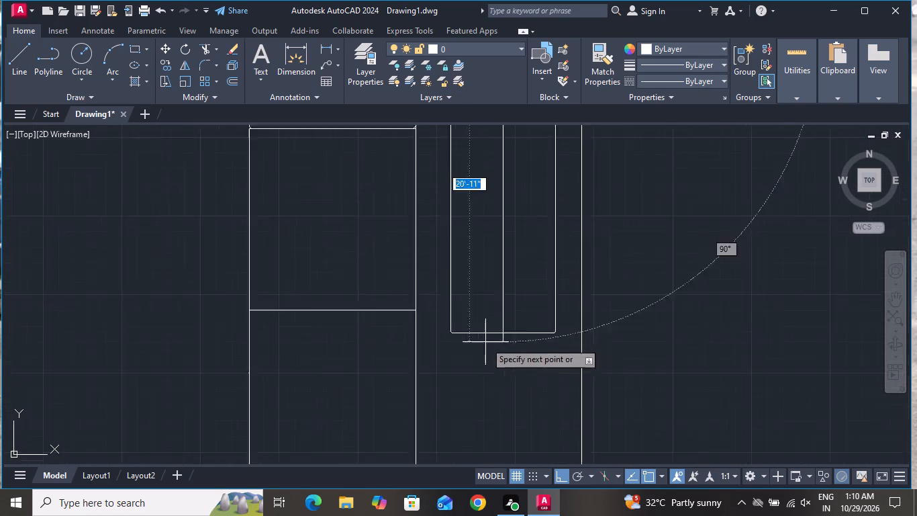
scroll(485, 342, "up", 1)
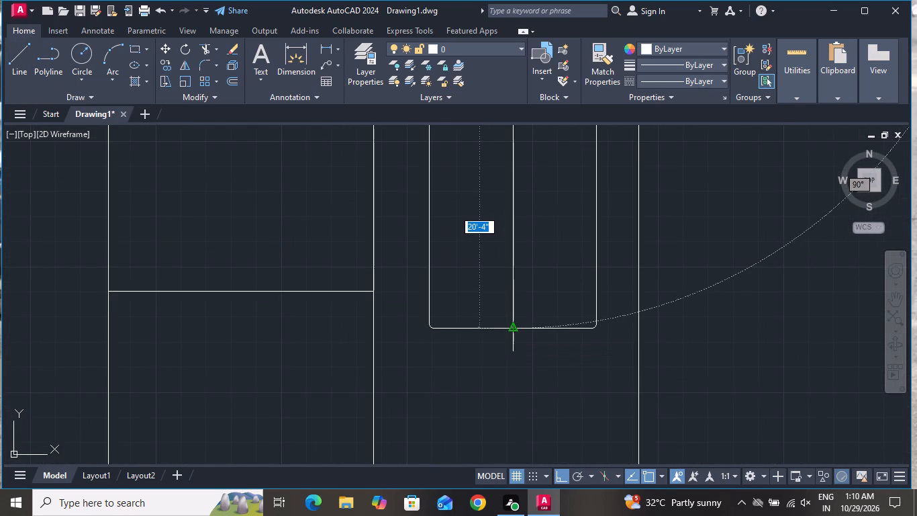
left_click(510, 328)
right_click(510, 328)
left_click(526, 346)
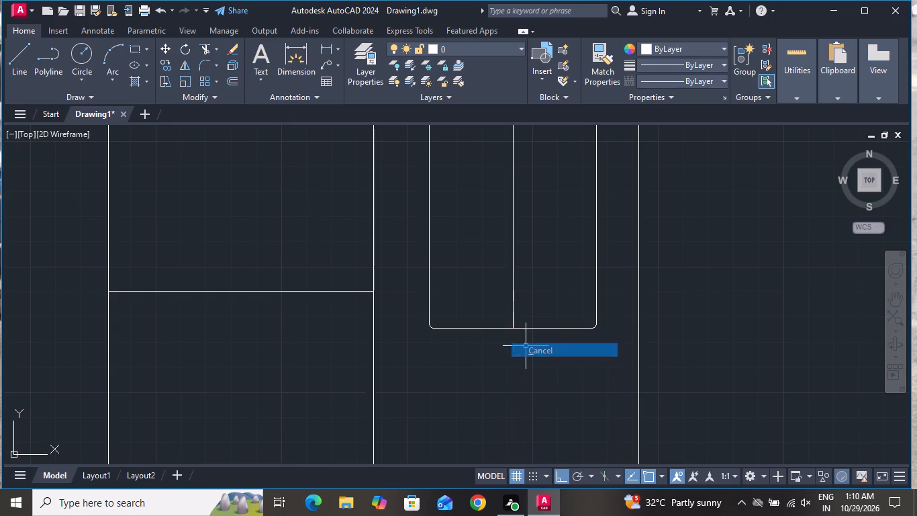
scroll(526, 353, "down", 3)
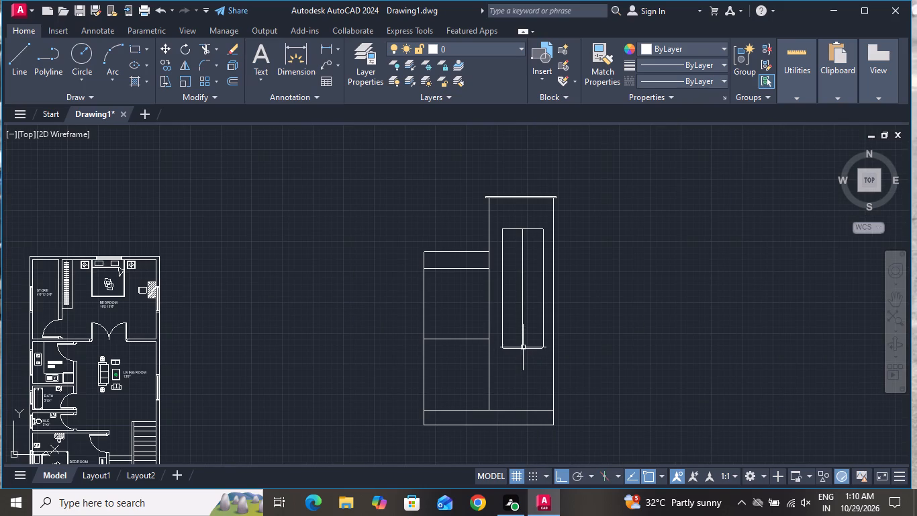
Draw a horizontal line across the full width of the tall window, about 3'-4" below its top edge.
left_click(26, 57)
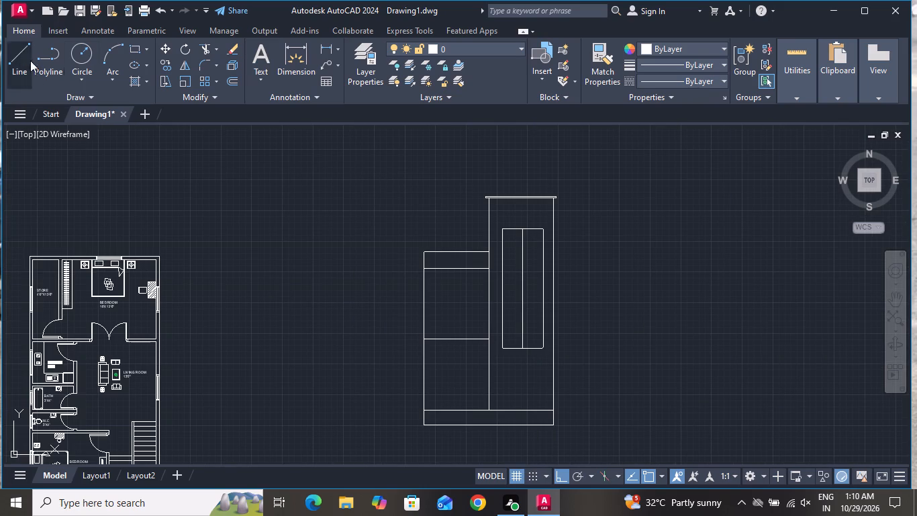
scroll(553, 272, "up", 2)
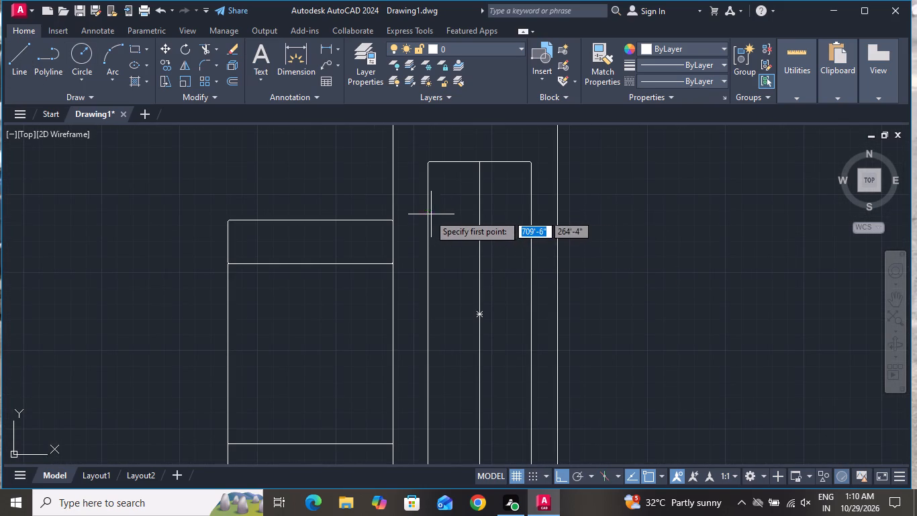
left_click(428, 212)
left_click(532, 213)
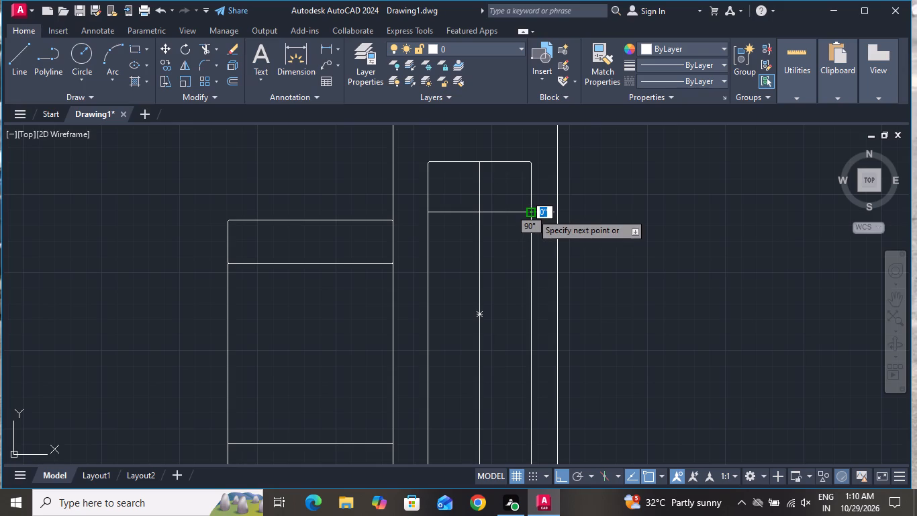
right_click(532, 213)
left_click(566, 238)
Measure the vertical distance between the tall window's top edge and the new horizontal line.
left_click(327, 48)
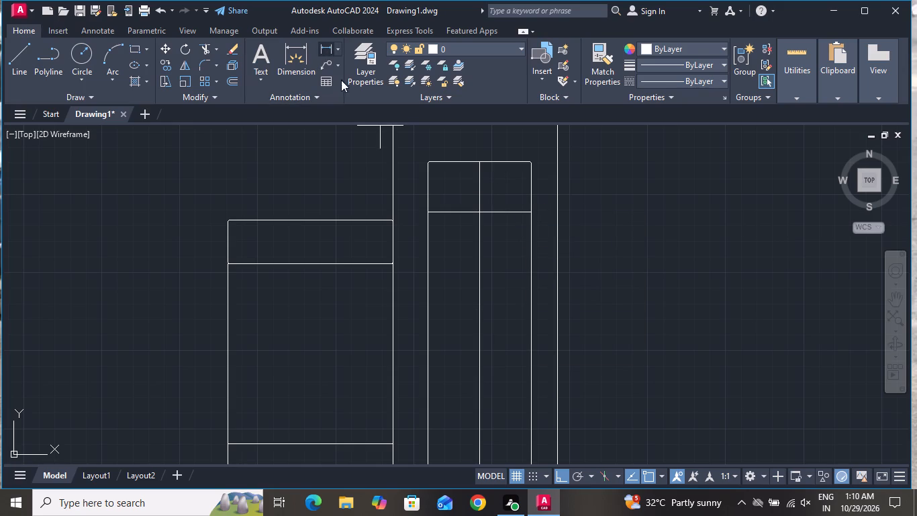
scroll(501, 177, "up", 2)
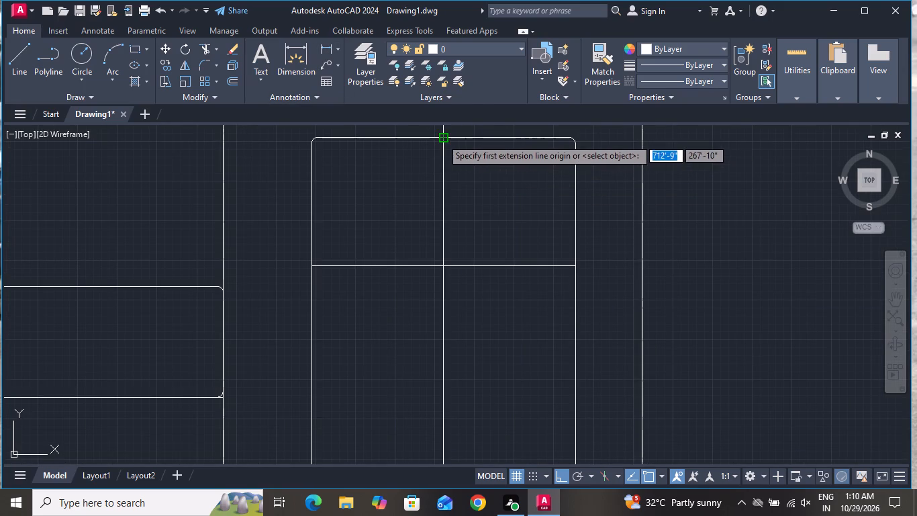
left_click(442, 138)
left_click(444, 263)
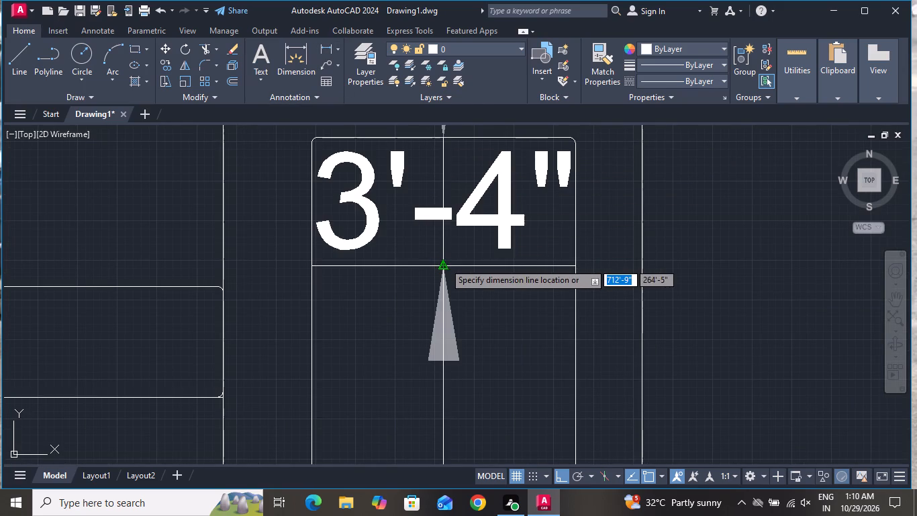
key("Escape")
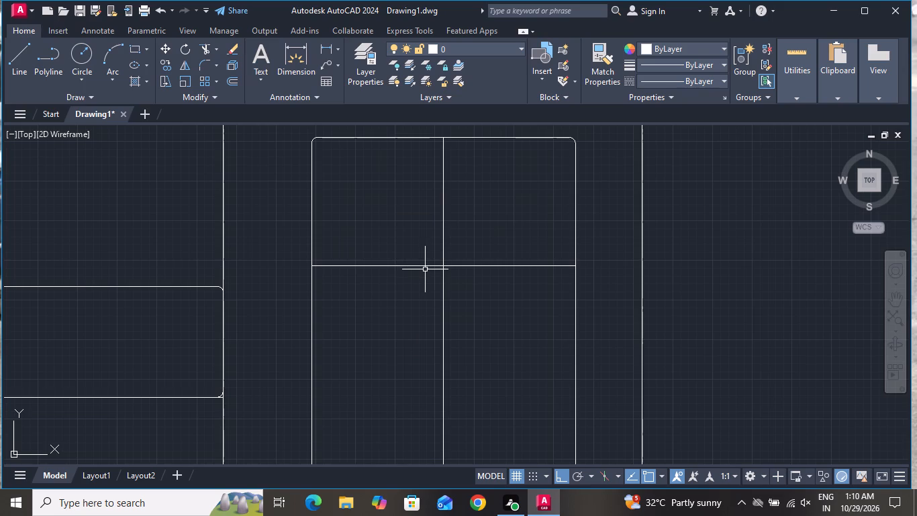
Offset the window's horizontal line downward by 3'4" five times in succession, until the last copy lies just above the bottom edge.
scroll(432, 291, "down", 3)
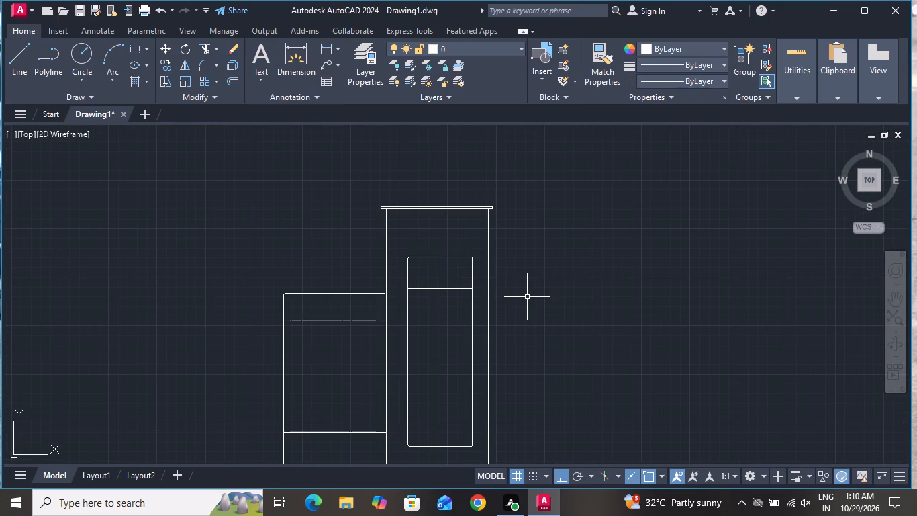
type("O")
key("space")
type("3'4\"")
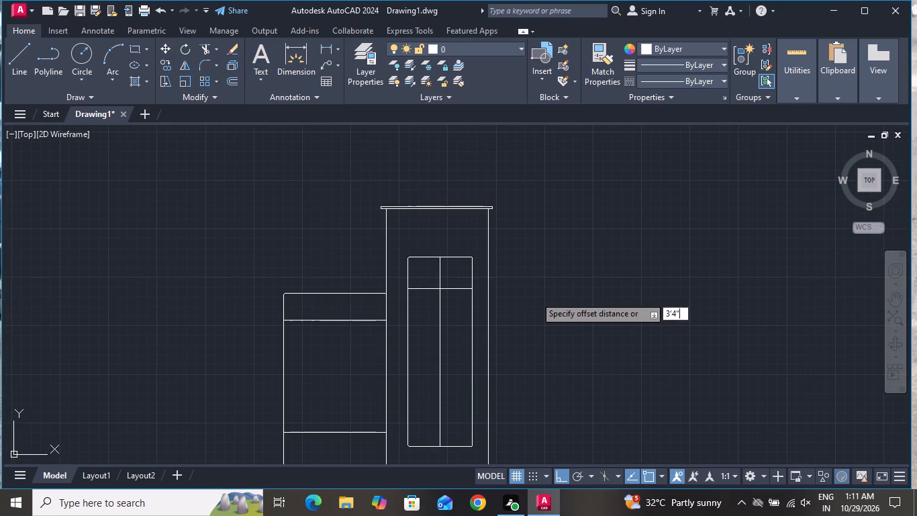
key("Return")
scroll(462, 300, "up", 1)
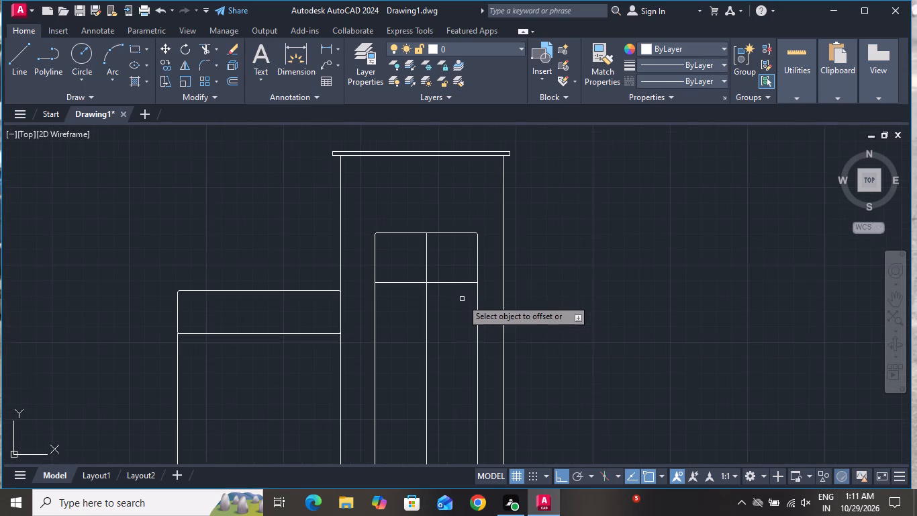
left_click(457, 282)
left_click(461, 322)
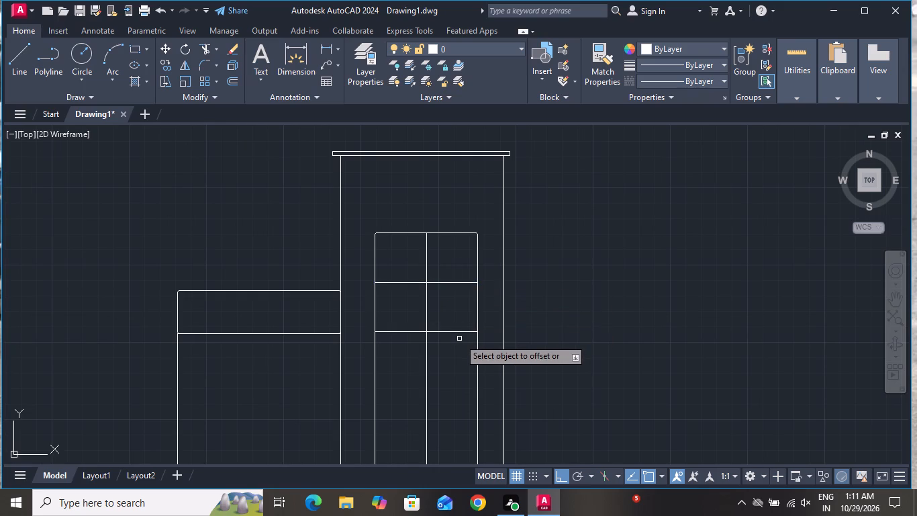
left_click(459, 331)
left_click(467, 380)
left_click(469, 381)
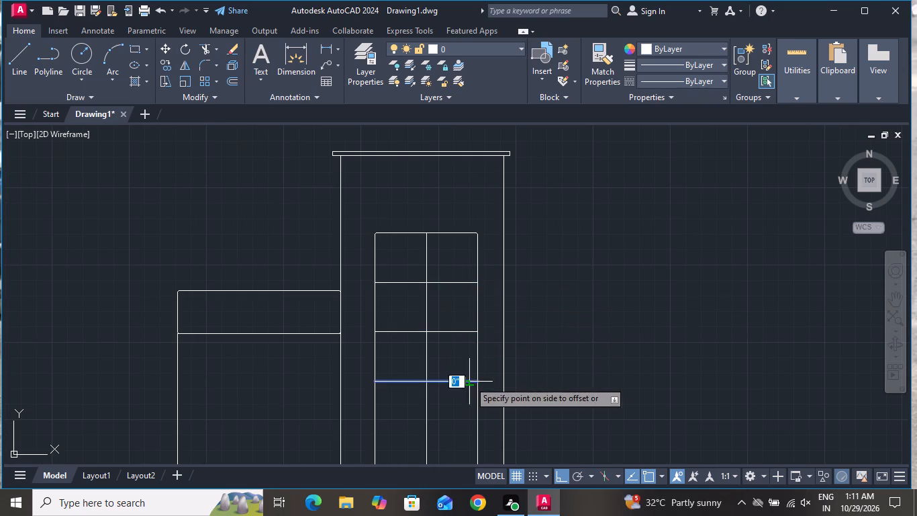
left_click(469, 414)
scroll(474, 301, "down", 2)
scroll(472, 375, "up", 1)
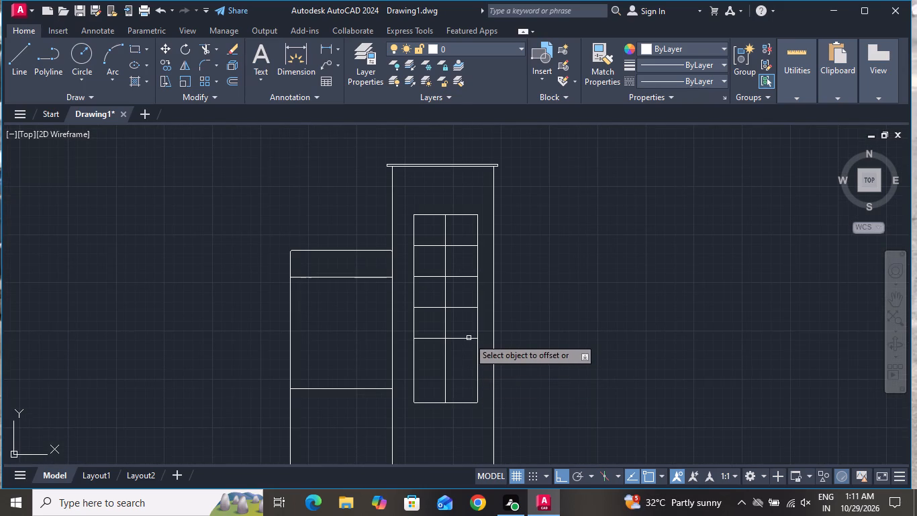
left_click(469, 338)
left_click(465, 368)
left_click(468, 369)
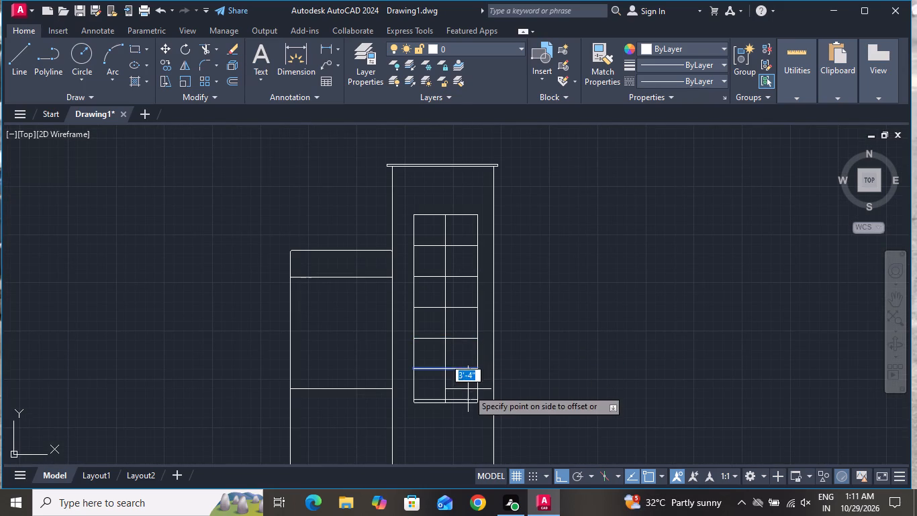
left_click(468, 389)
right_click(514, 411)
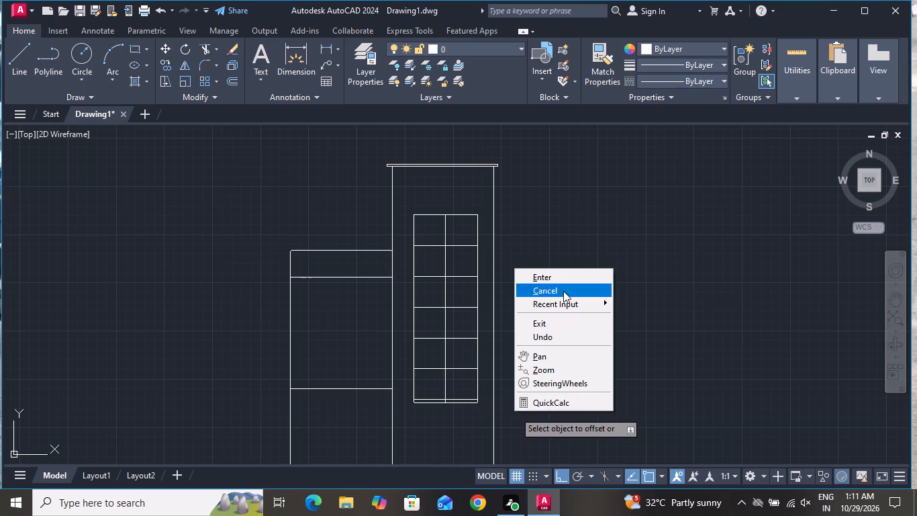
left_click(563, 291)
Trim the window's bottom edge, both rounded bottom corners and the centre line's end below the lowest horizontal line.
left_click(205, 50)
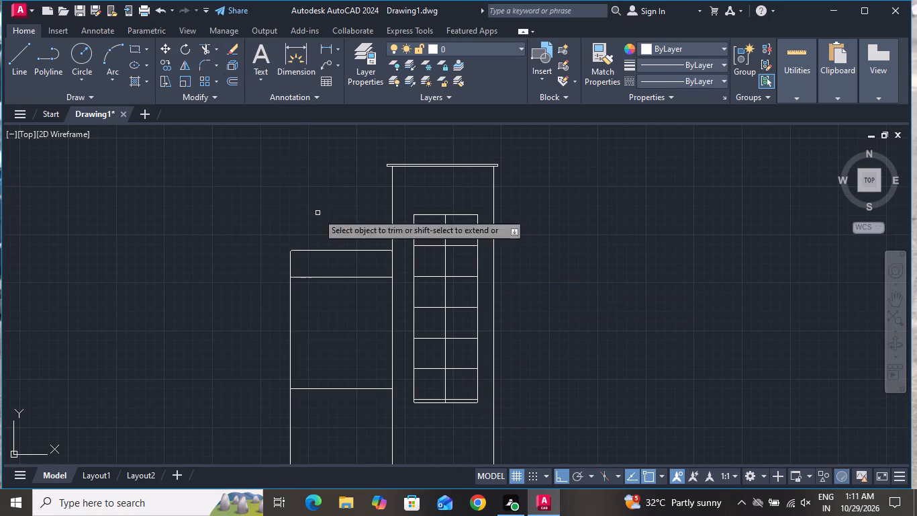
scroll(434, 418, "up", 4)
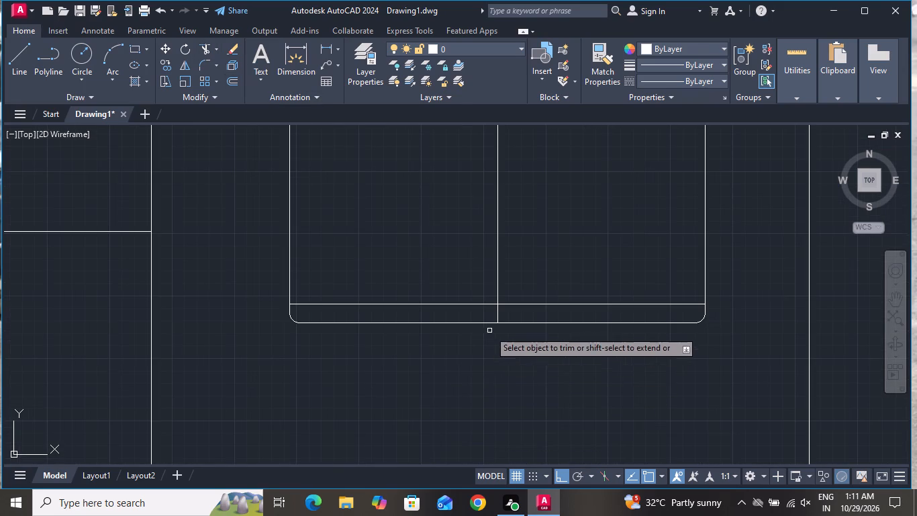
left_click(498, 316)
left_click(495, 326)
left_click(495, 320)
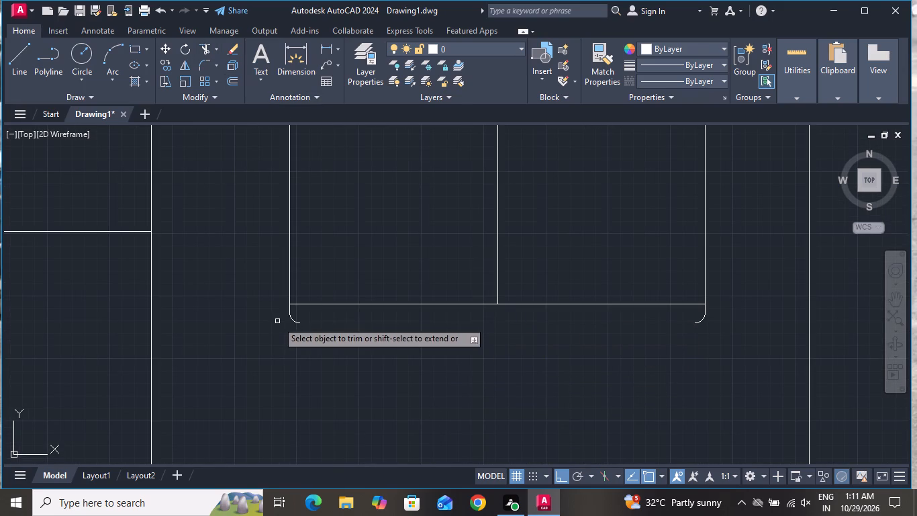
left_click(293, 316)
left_click(287, 312)
left_click(292, 316)
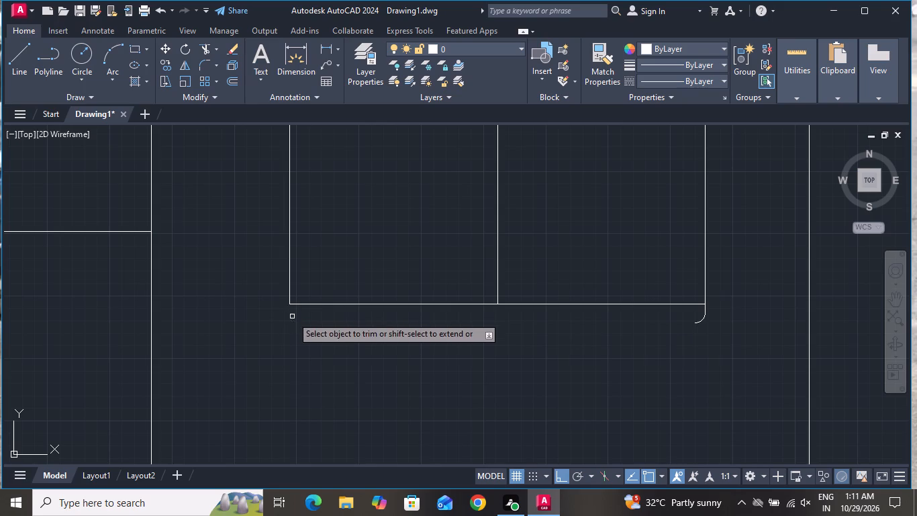
left_click(708, 311)
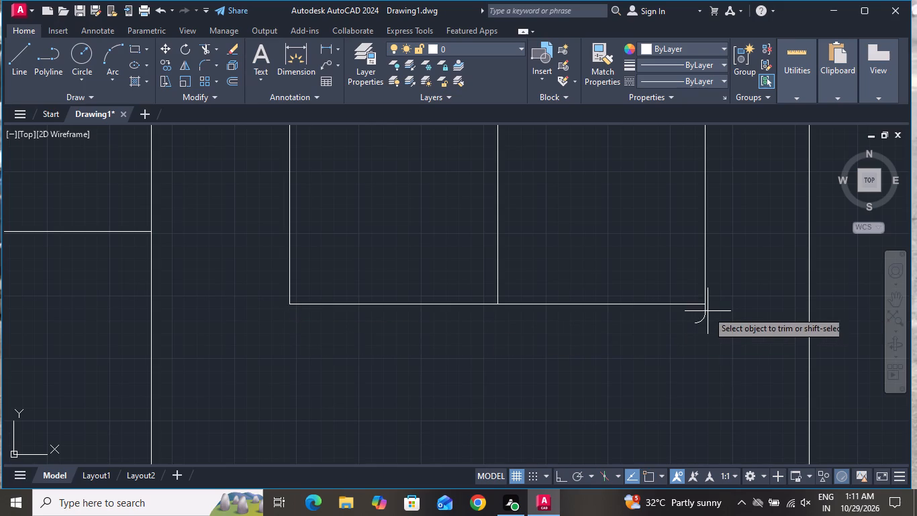
left_click(693, 316)
left_click(704, 320)
scroll(584, 380, "down", 4)
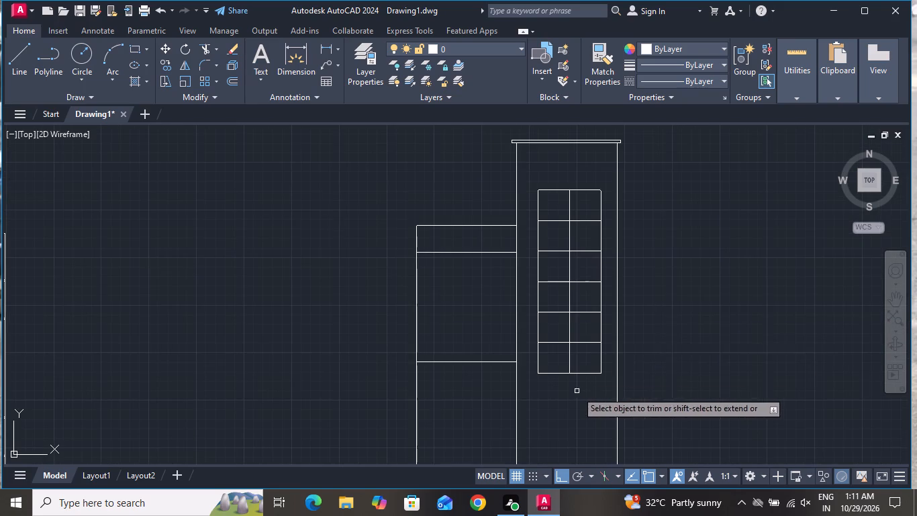
right_click(675, 286)
left_click(699, 312)
Draw a rectangle across the east block below the tall window, standing on the plinth line, about 11' wide and 8'-10" high.
scroll(628, 320, "down", 2)
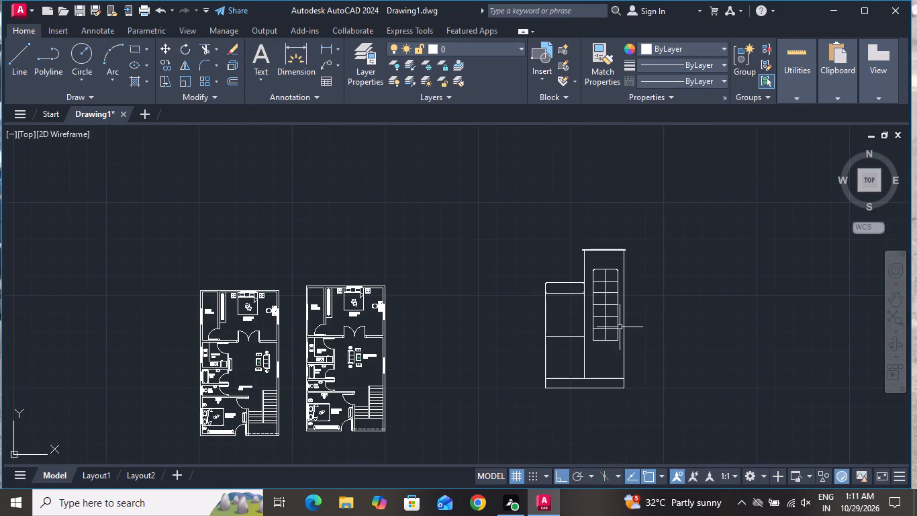
scroll(626, 285, "up", 3)
scroll(628, 318, "down", 2)
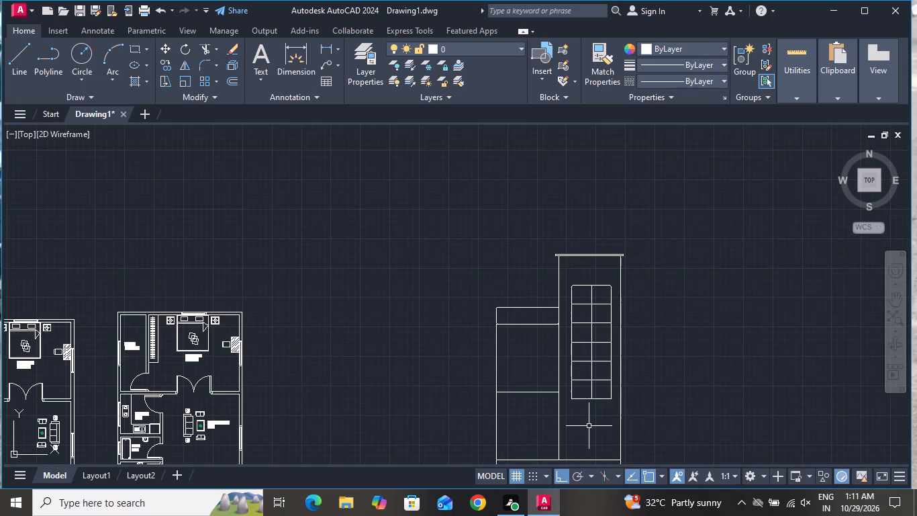
scroll(593, 431, "down", 1)
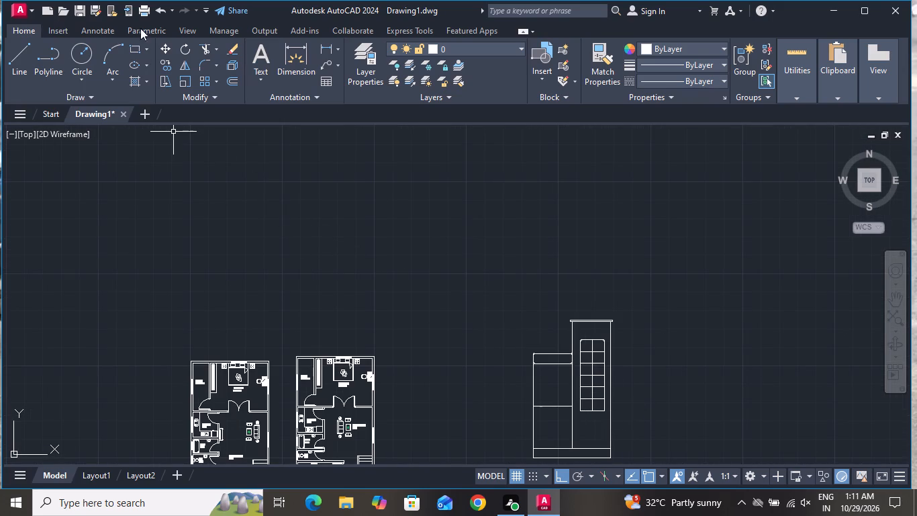
left_click(131, 46)
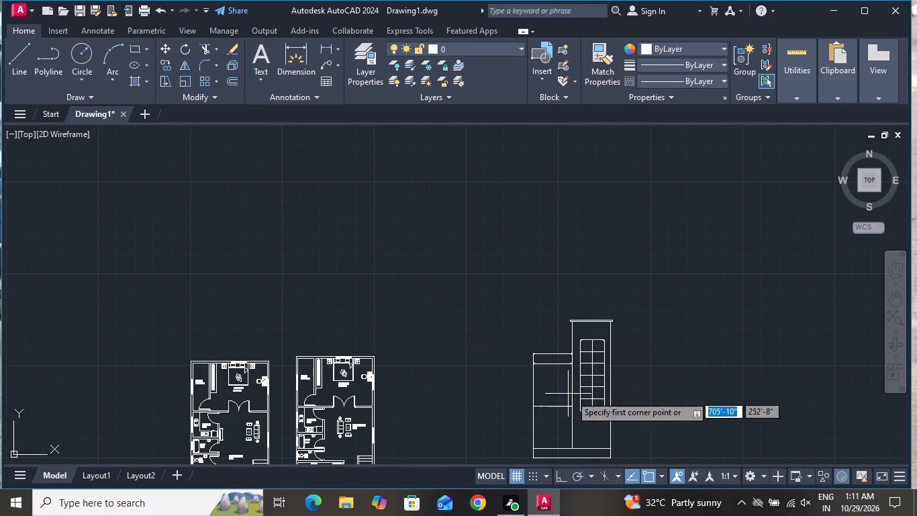
scroll(659, 448, "up", 2)
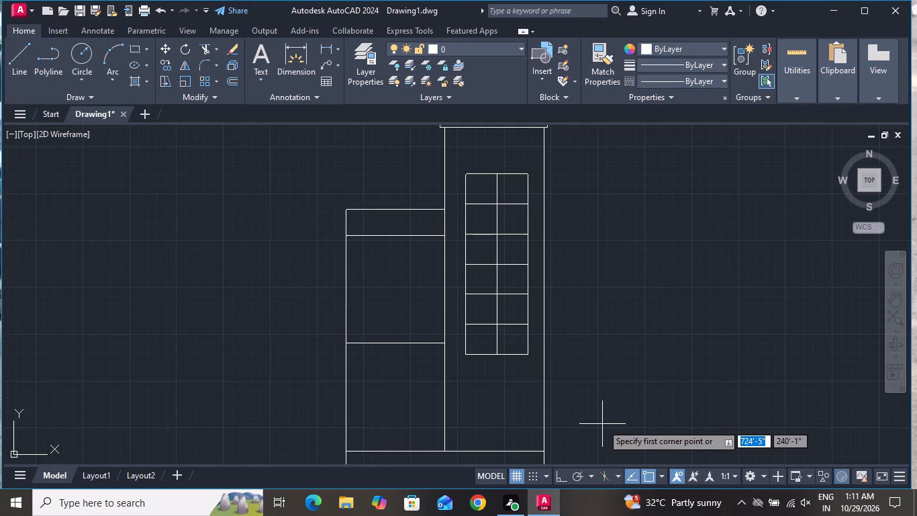
scroll(522, 415, "down", 1)
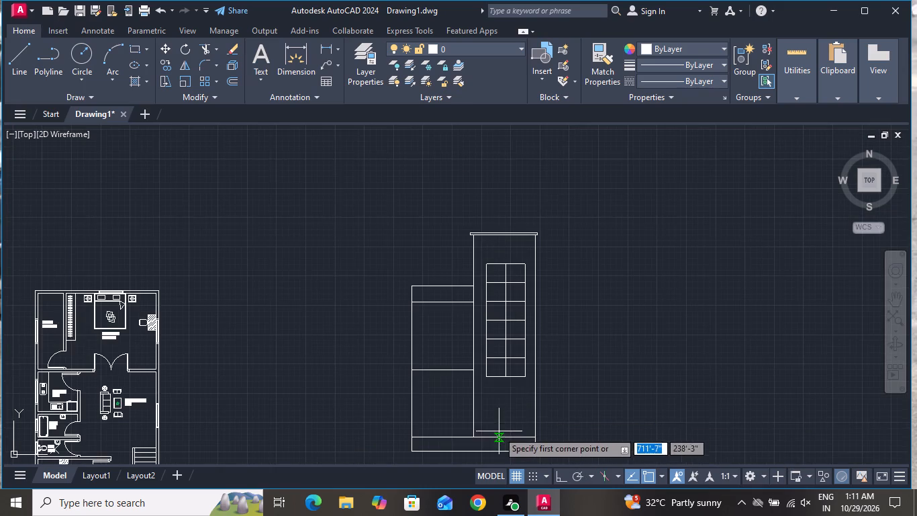
scroll(483, 436, "up", 1)
left_click(471, 438)
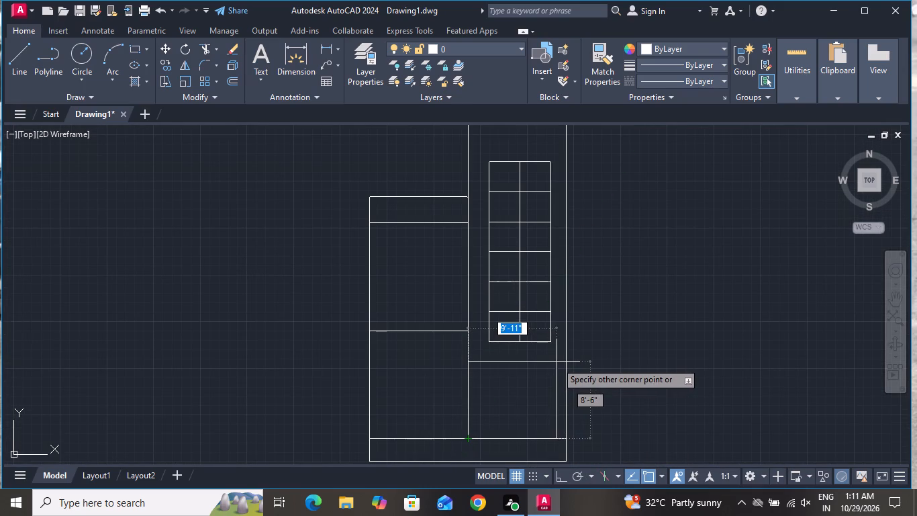
scroll(557, 362, "up", 3)
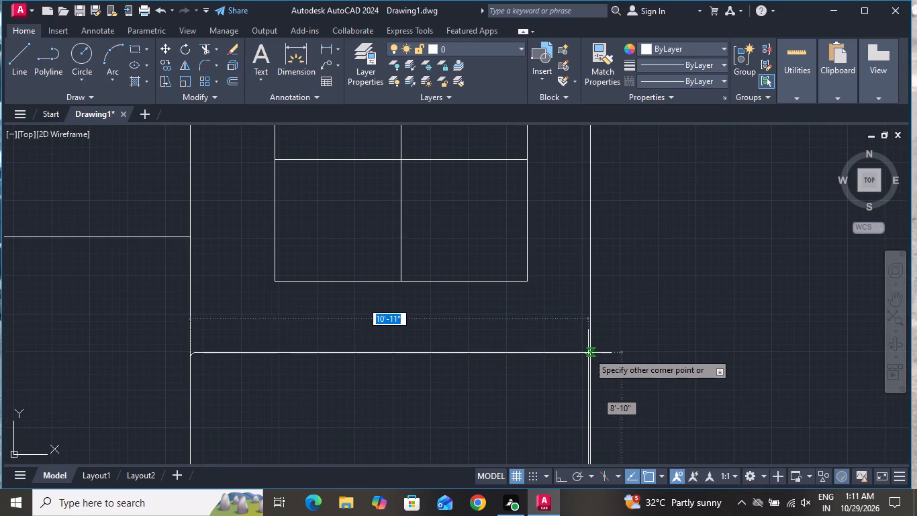
left_click(589, 352)
scroll(591, 343, "down", 1)
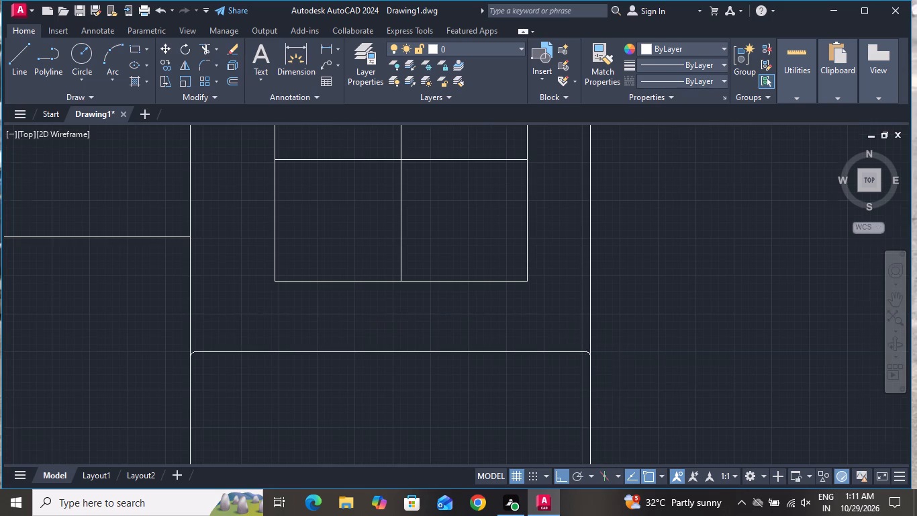
scroll(591, 343, "down", 2)
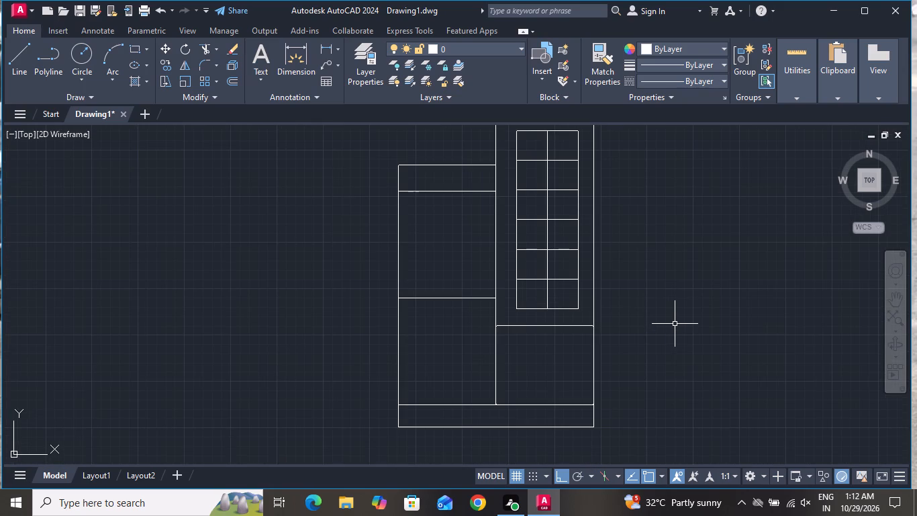
Offset the new rectangle below the tall window inward by 1".
type("O")
key("space")
key("1")
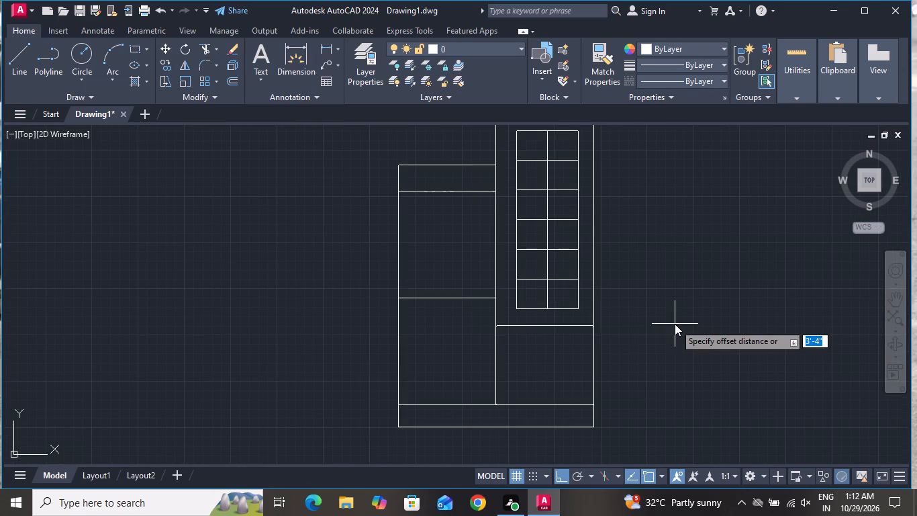
key("shift+quotedbl")
key("Return")
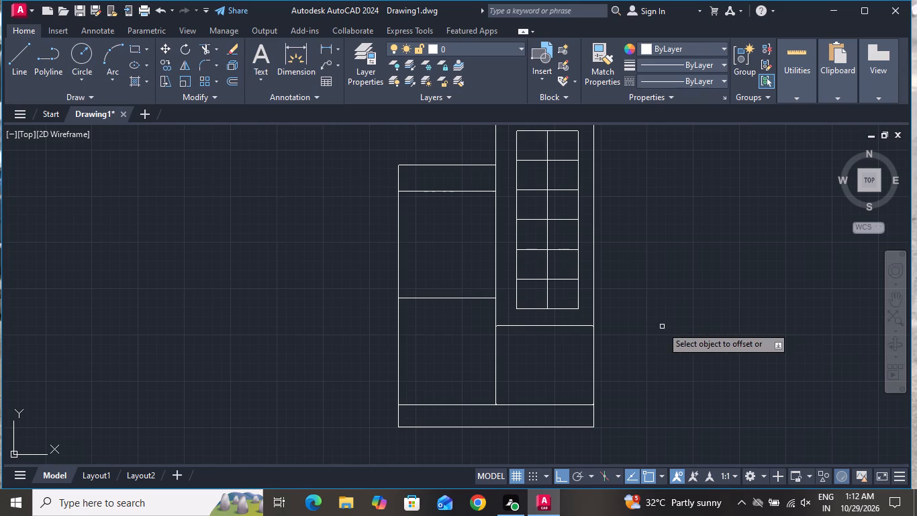
left_click(576, 326)
left_click(570, 363)
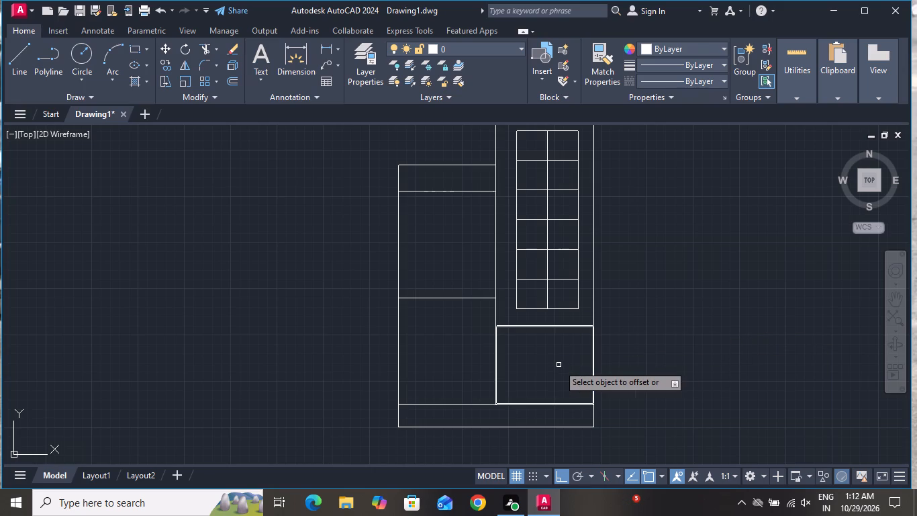
right_click(557, 363)
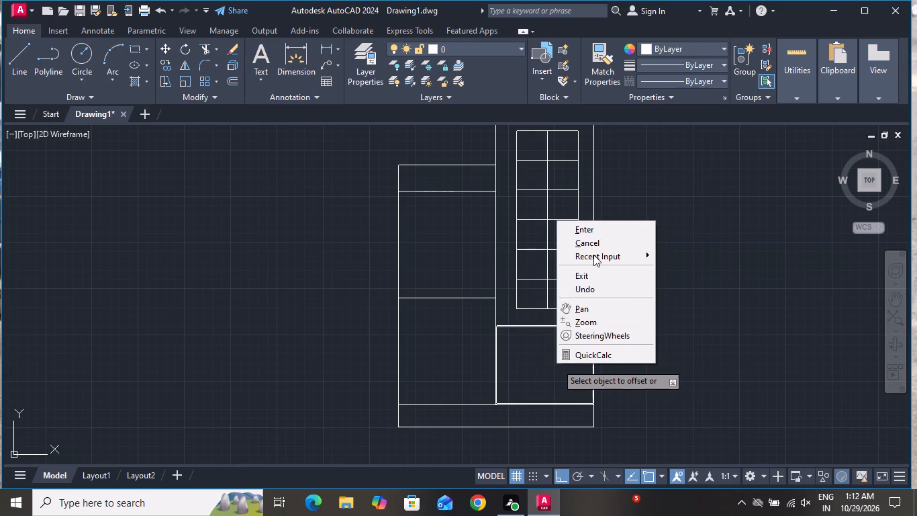
left_click(593, 245)
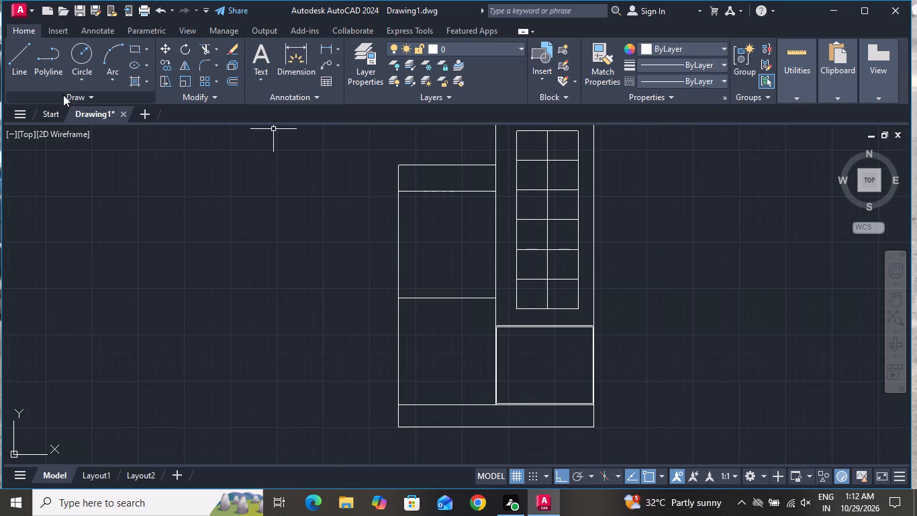
Draw a vertical centre line inside the inner rectangle, from the midpoint of its top edge to its bottom edge.
left_click(21, 52)
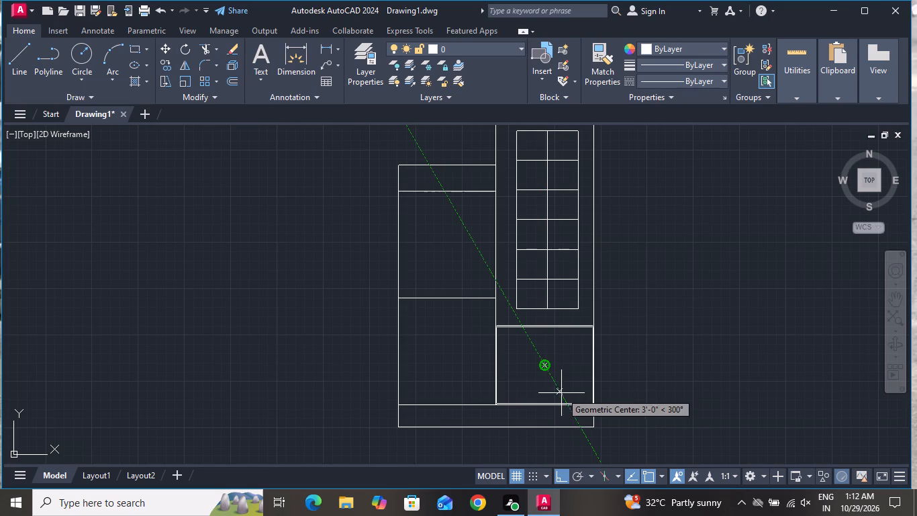
scroll(549, 321, "up", 3)
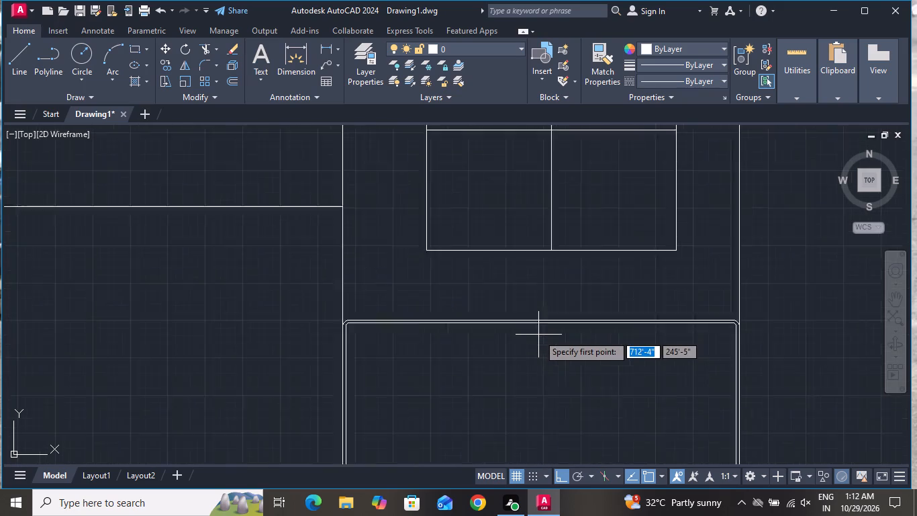
scroll(538, 335, "up", 2)
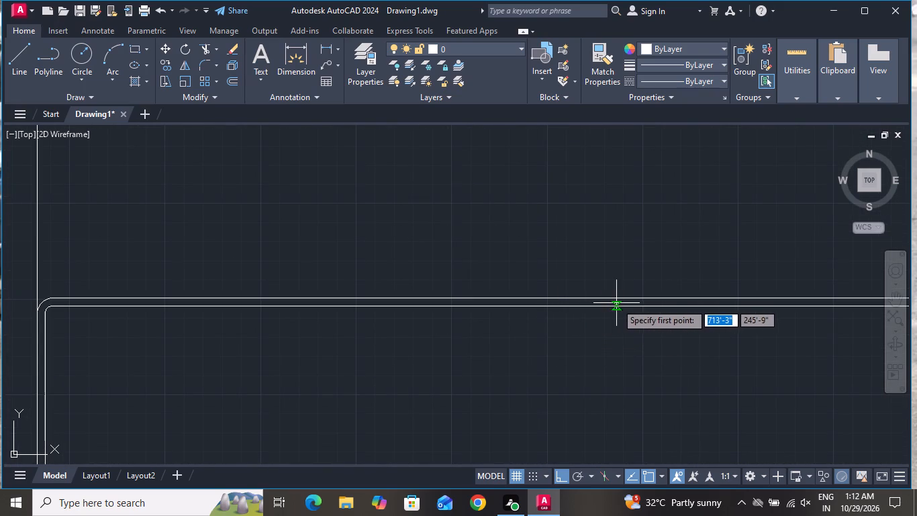
scroll(657, 314, "down", 4)
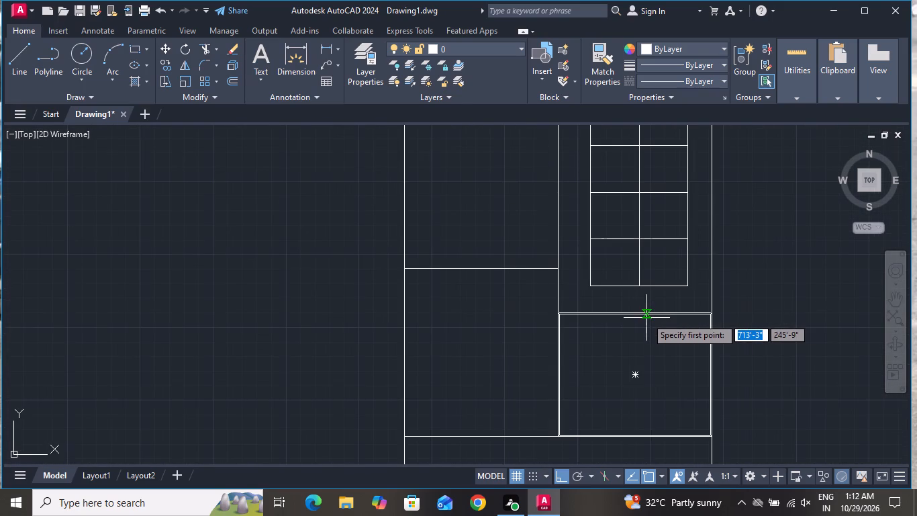
left_click(632, 318)
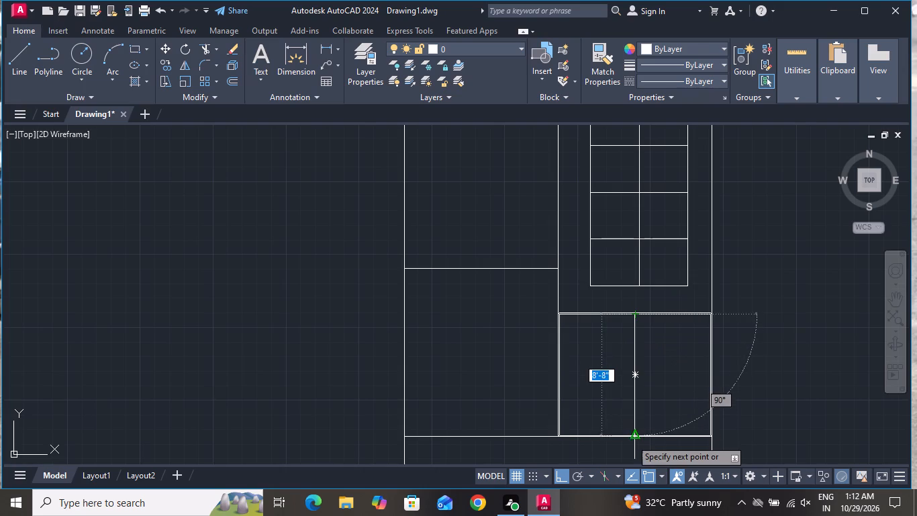
scroll(630, 441, "up", 3)
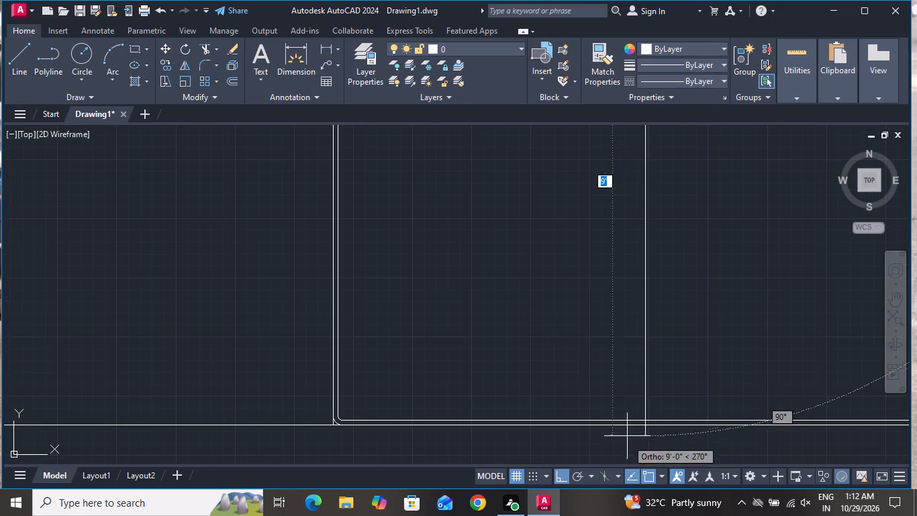
left_click(644, 421)
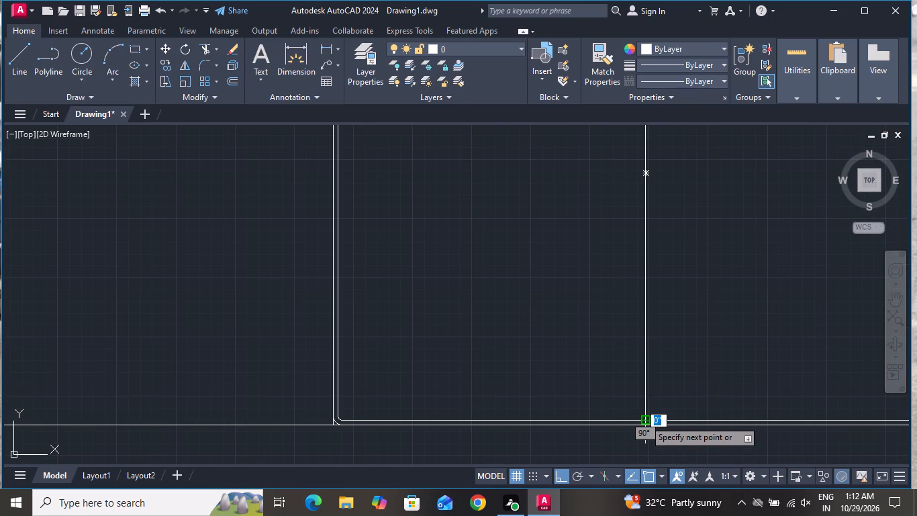
right_click(644, 420)
left_click(668, 293)
Offset the vertical centre line by 1" to each side.
scroll(597, 385, "down", 2)
type("O 1\"")
key("Return")
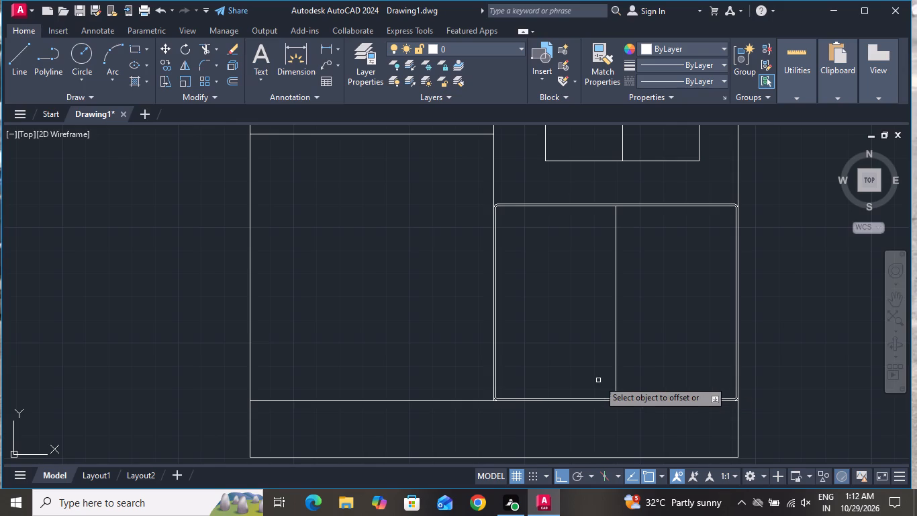
left_click(616, 357)
left_click(631, 349)
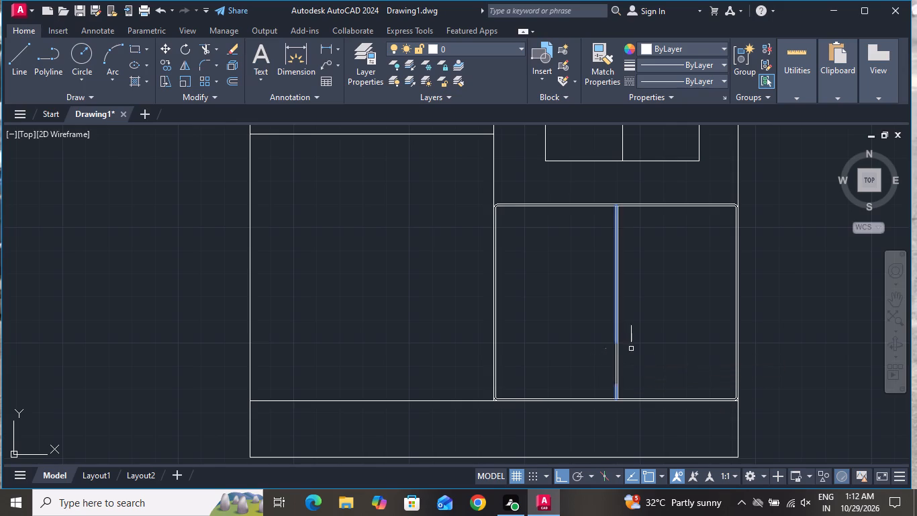
scroll(612, 347, "up", 4)
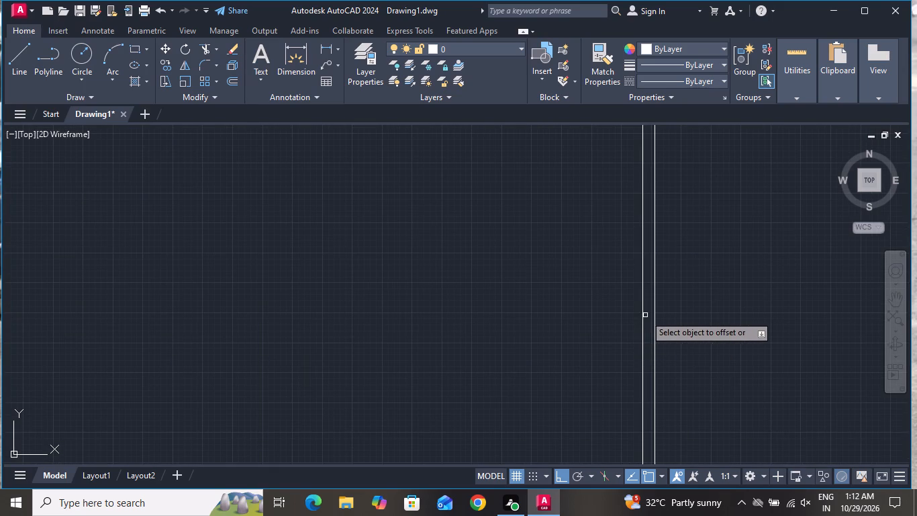
left_click(641, 316)
left_click(609, 328)
right_click(606, 328)
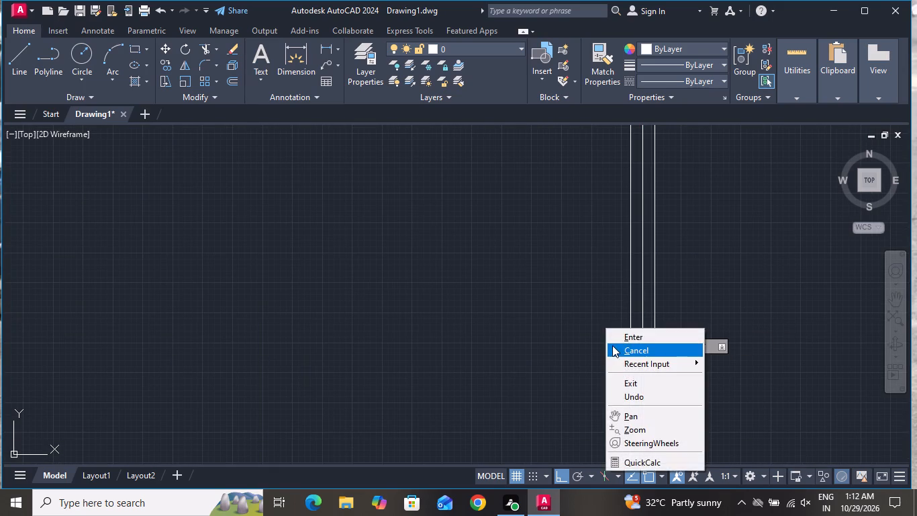
left_click(612, 345)
Delete the original centre line between its two offset copies.
scroll(612, 345, "down", 2)
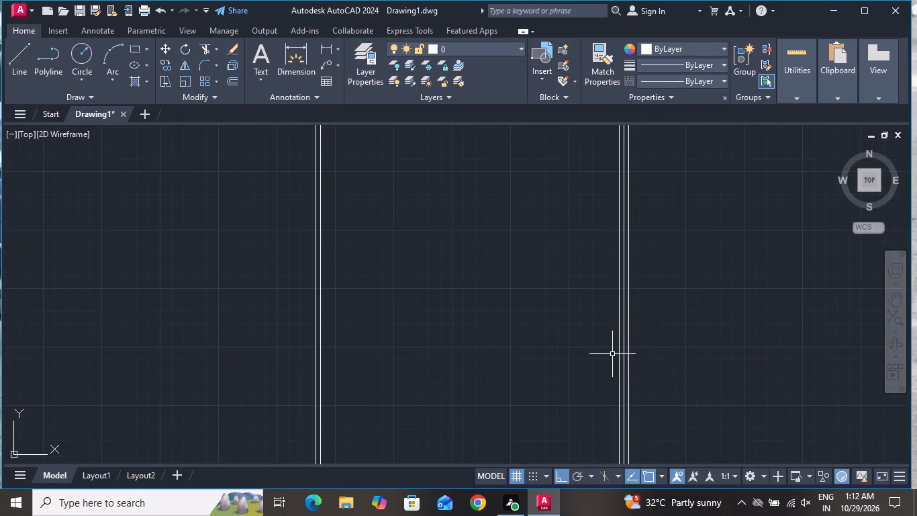
scroll(618, 354, "up", 4)
left_click(650, 334)
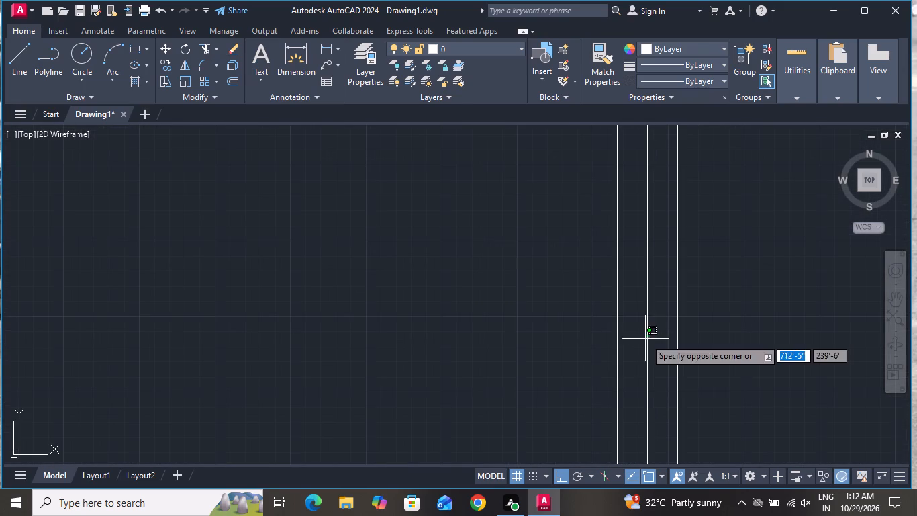
left_click(645, 339)
key("Delete")
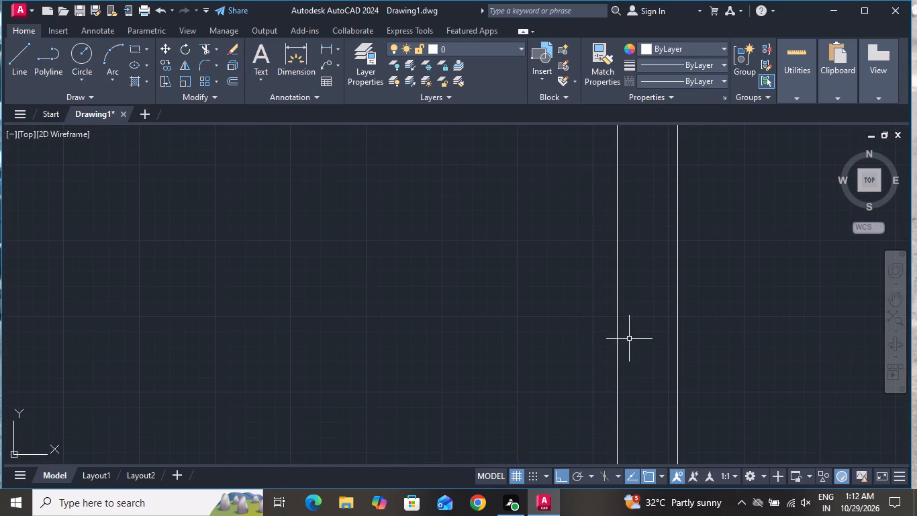
Draw a rounded rectangle about 4'-4" wide by 7'-8" high inside the left door panel, inset from its edges.
scroll(620, 333, "down", 7)
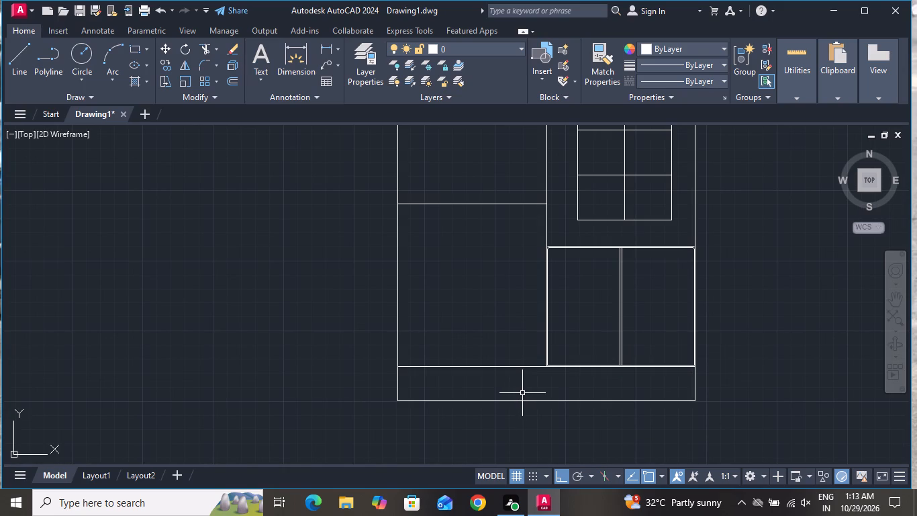
left_click(136, 48)
scroll(639, 255, "up", 2)
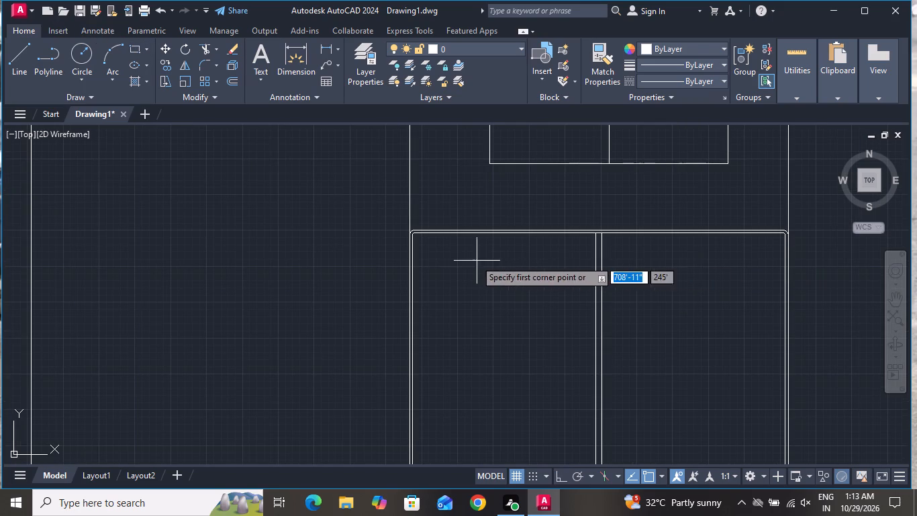
left_click(435, 254)
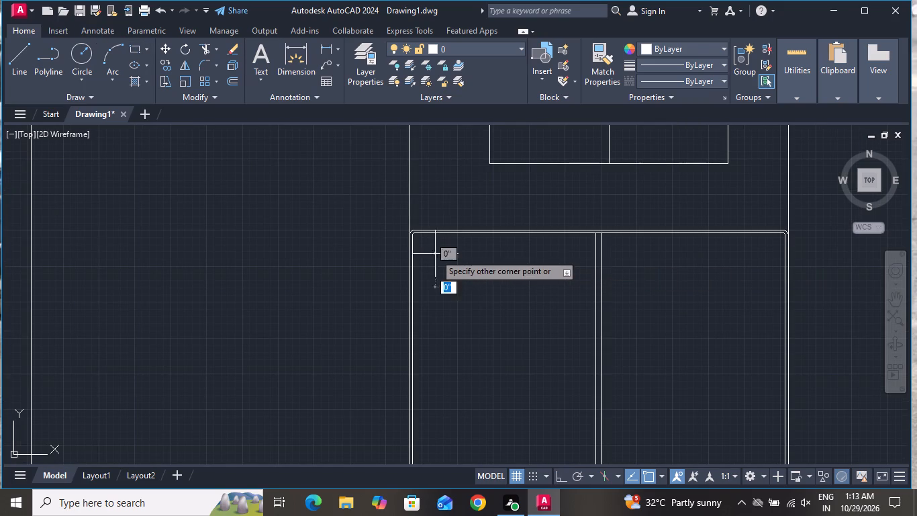
scroll(534, 398, "down", 2)
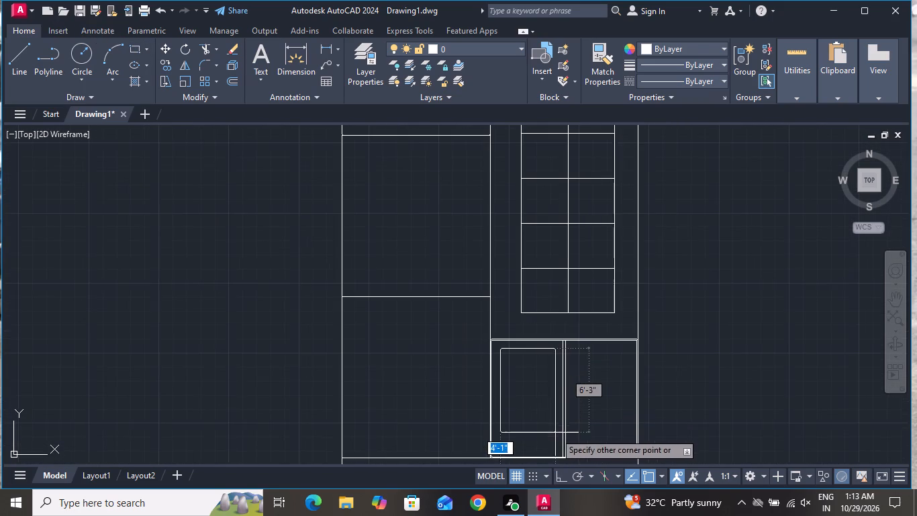
scroll(550, 423, "down", 1)
scroll(548, 443, "up", 2)
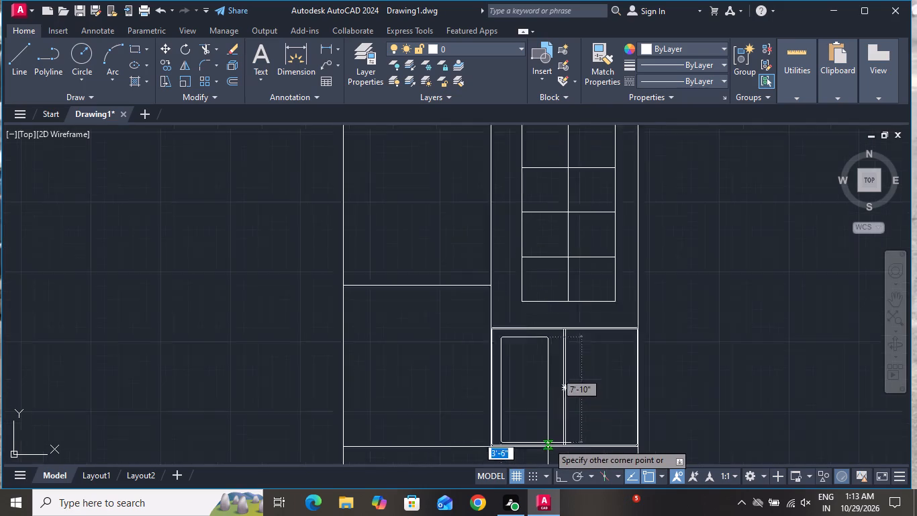
scroll(548, 443, "up", 1)
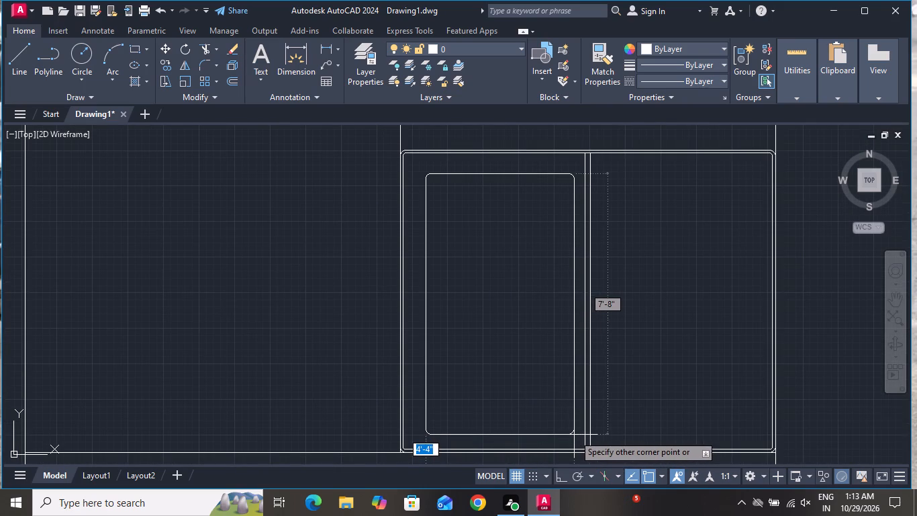
left_click(571, 435)
Copy the rounded rectangle 5'-4" horizontally into the right door panel.
left_click(568, 429)
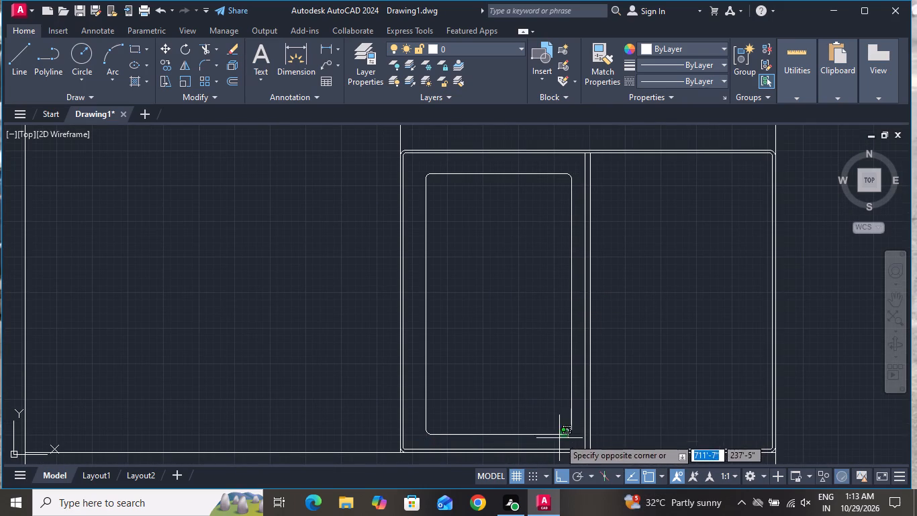
left_click(559, 438)
left_click(162, 64)
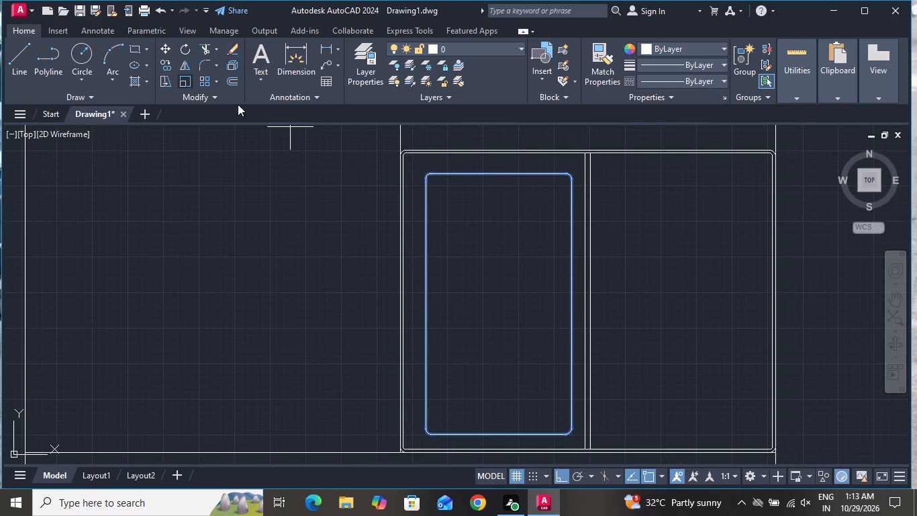
left_click(430, 175)
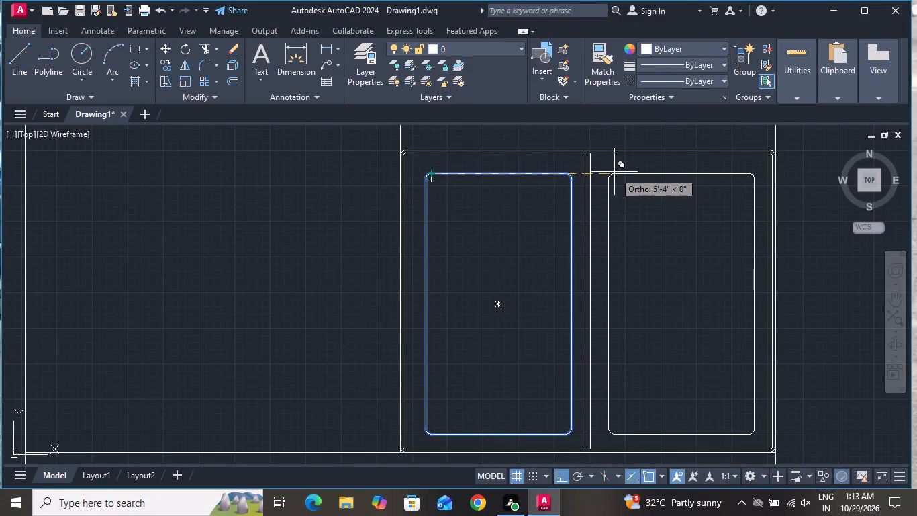
left_click(614, 172)
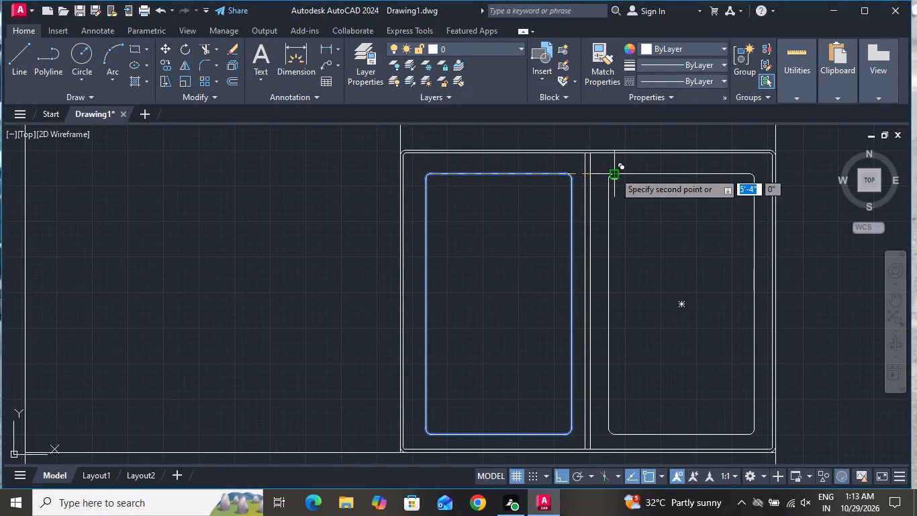
right_click(614, 172)
left_click(626, 186)
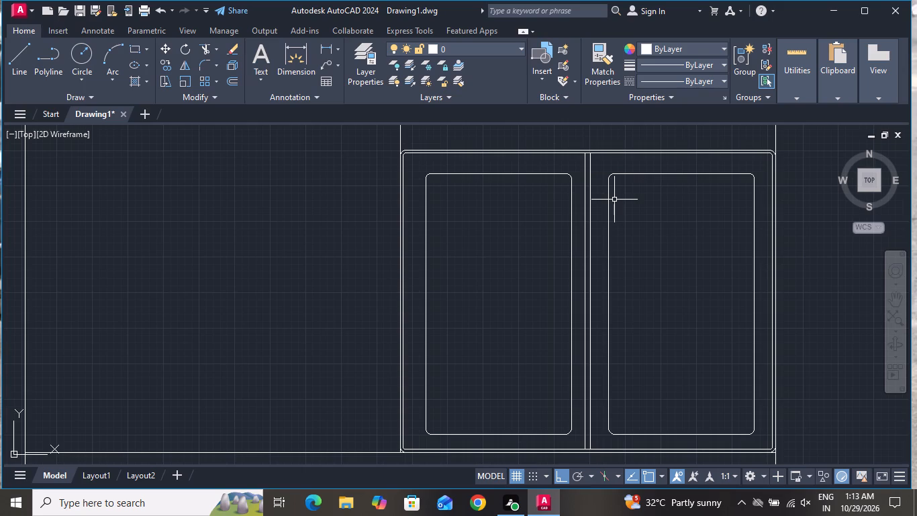
Offset the rounded rectangles in both door panels inward by 1".
scroll(614, 200, "down", 1)
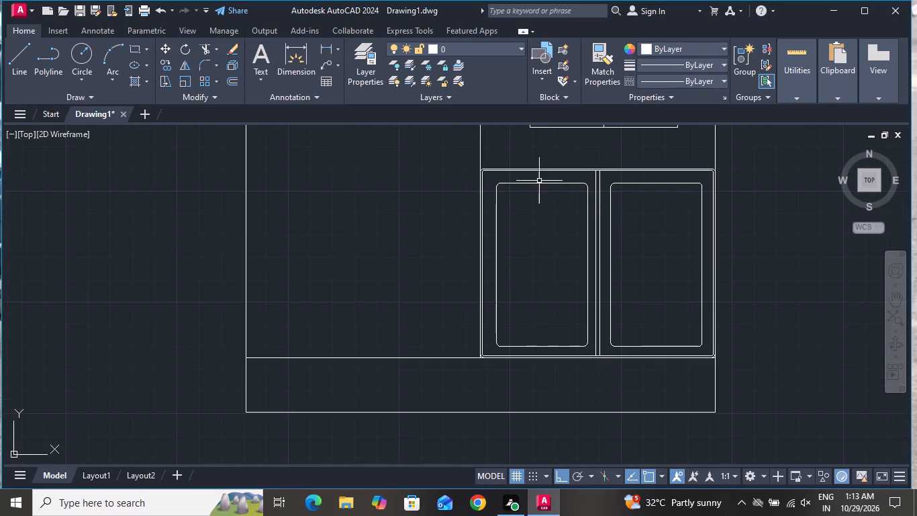
type("O 1\"")
key("Return")
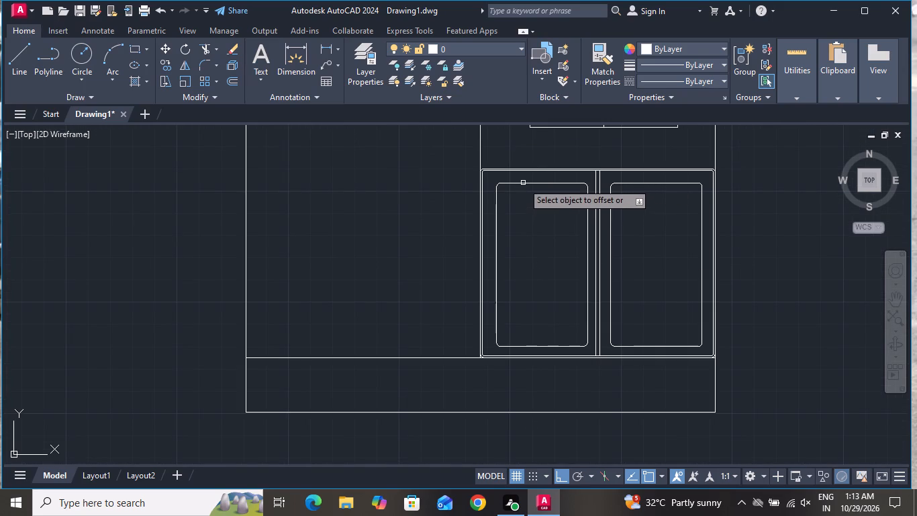
left_click(523, 183)
left_click(543, 221)
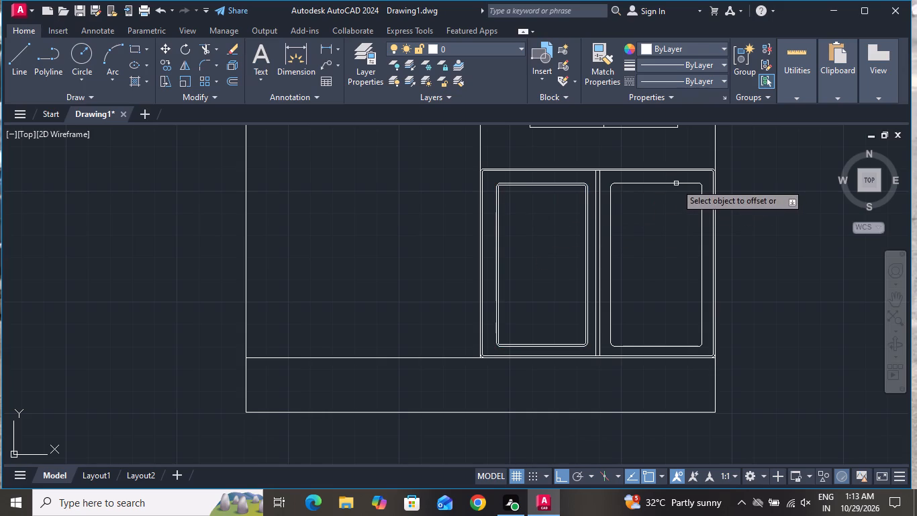
left_click(676, 183)
left_click(682, 210)
right_click(669, 249)
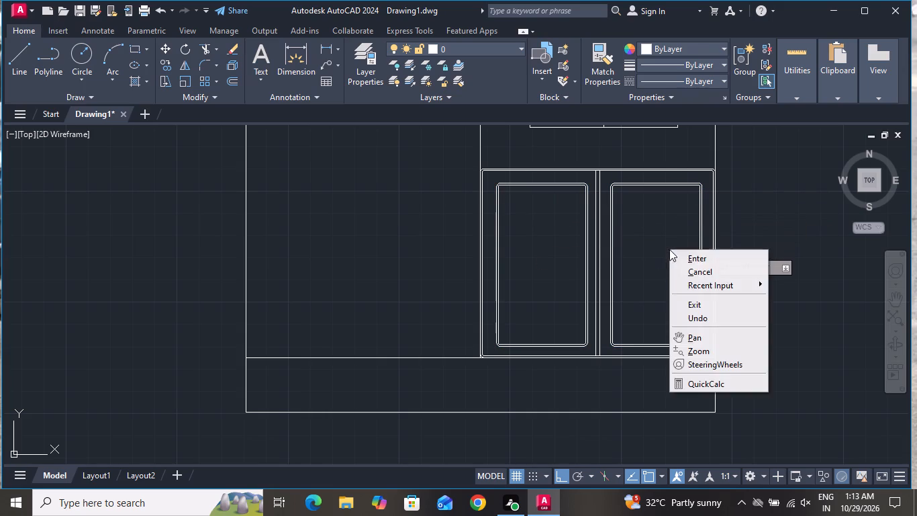
left_click(676, 267)
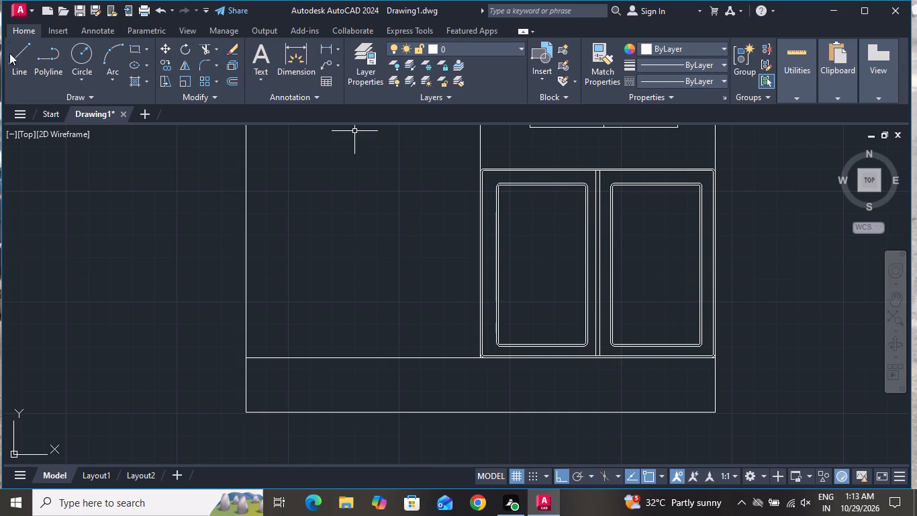
Draw a vertical centre line in the left door panel's rounded rectangle, from its top edge midpoint to its bottom edge.
left_click(19, 55)
scroll(304, 272, "down", 2)
scroll(401, 309, "down", 1)
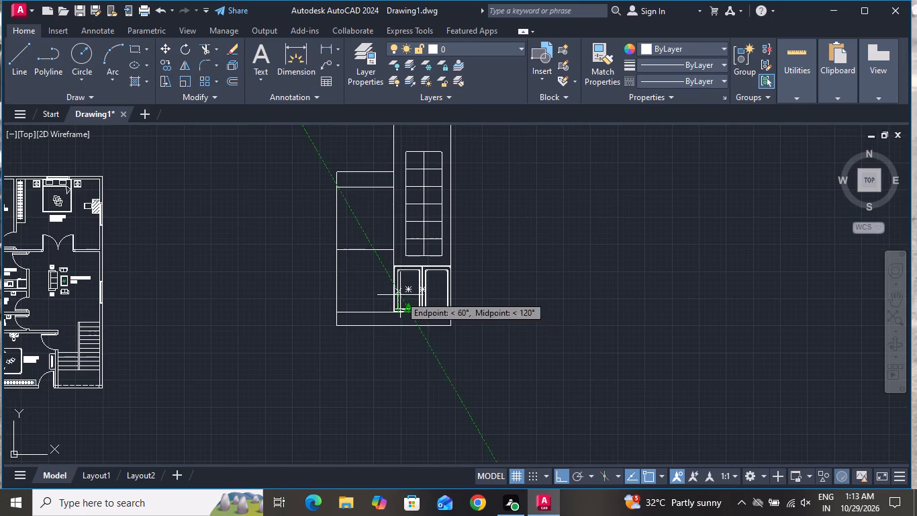
scroll(399, 293, "up", 4)
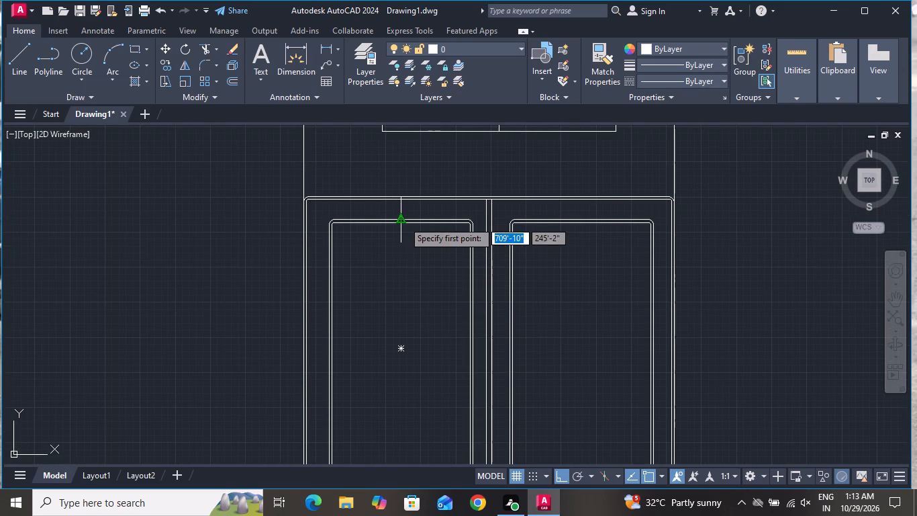
left_click(403, 221)
scroll(427, 281, "down", 3)
scroll(427, 322, "up", 4)
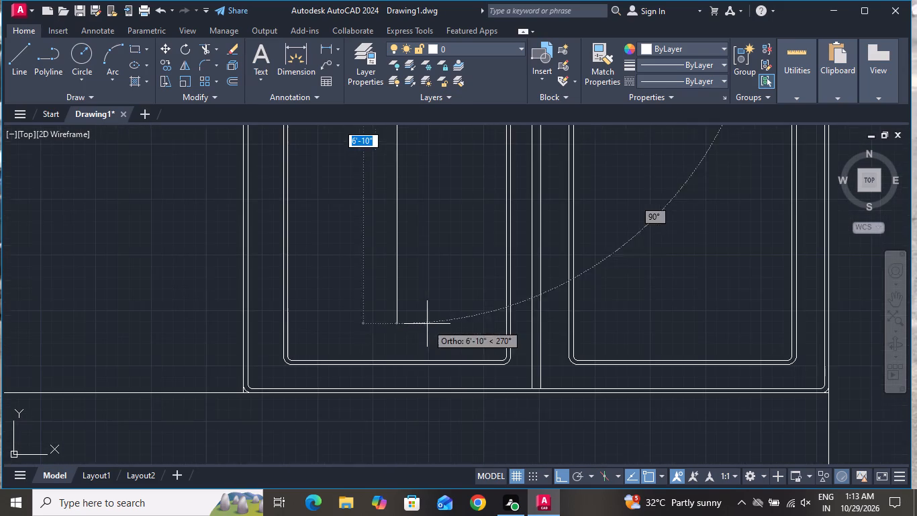
left_click(399, 366)
right_click(401, 366)
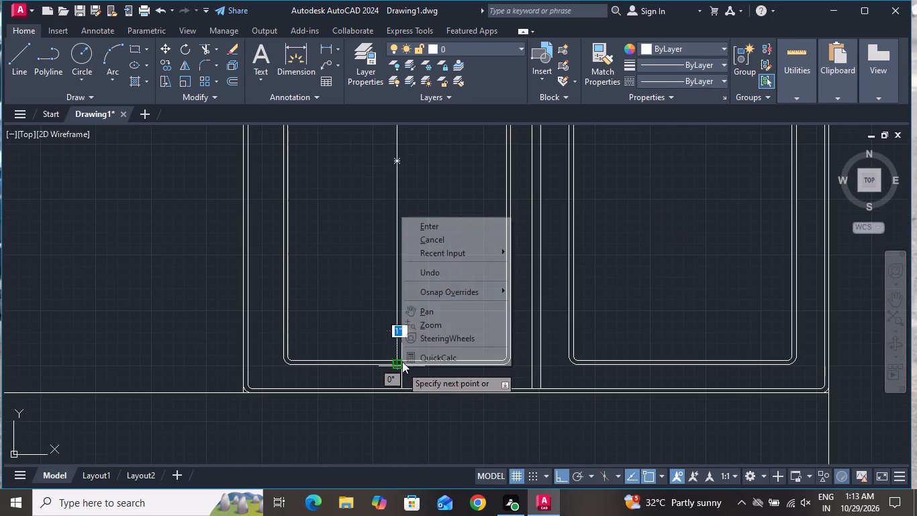
left_click(418, 239)
Draw a horizontal line across the left door panel's rounded rectangle, about 1'-6" below its inner top edge.
scroll(456, 332, "down", 3)
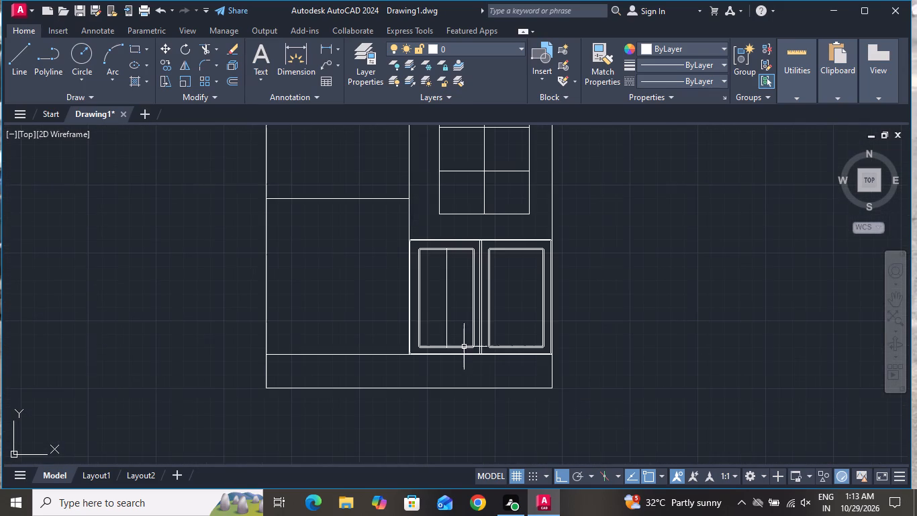
left_click(26, 65)
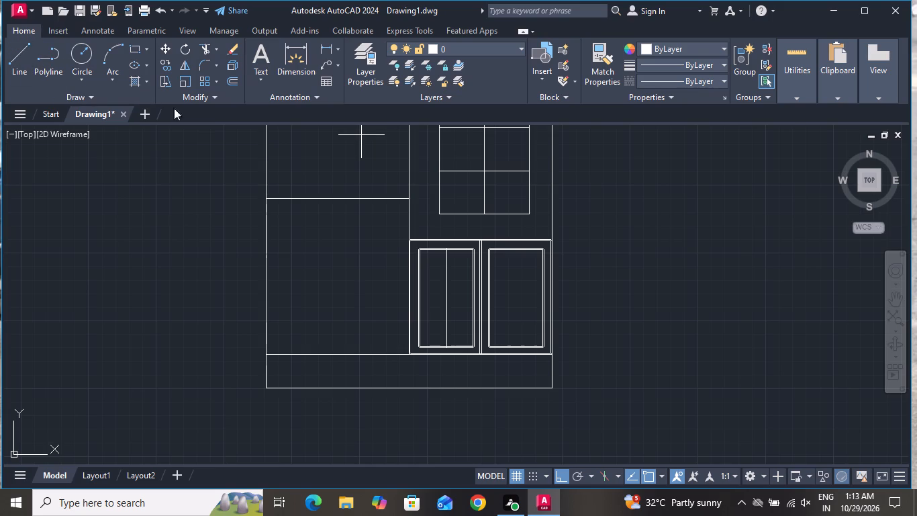
scroll(424, 158, "up", 2)
scroll(462, 196, "down", 2)
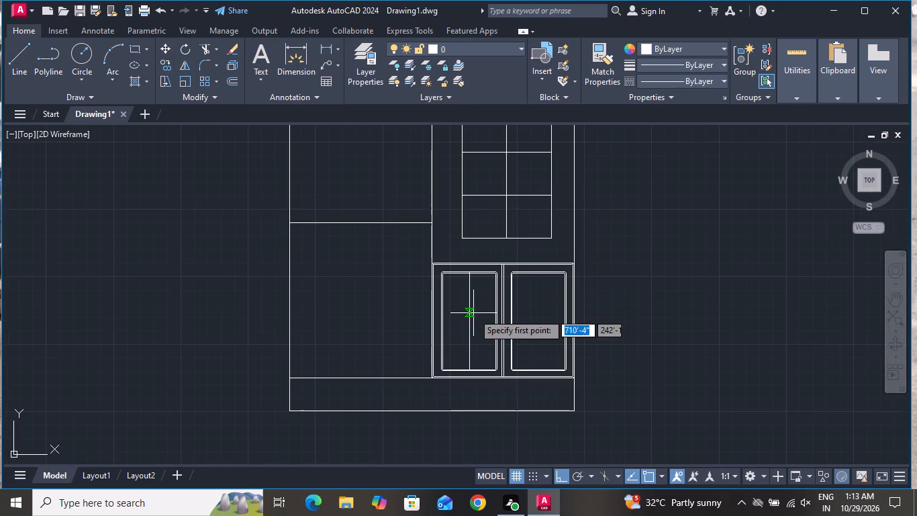
scroll(467, 313, "up", 2)
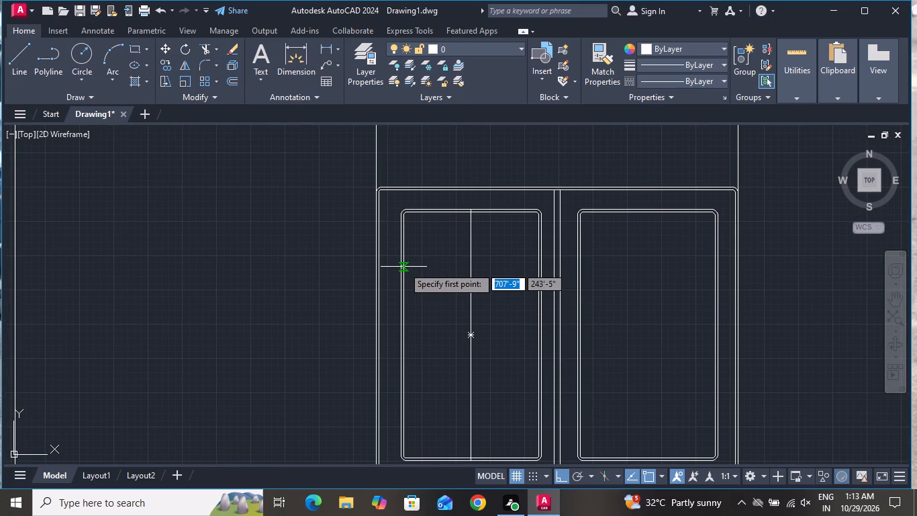
left_click(403, 263)
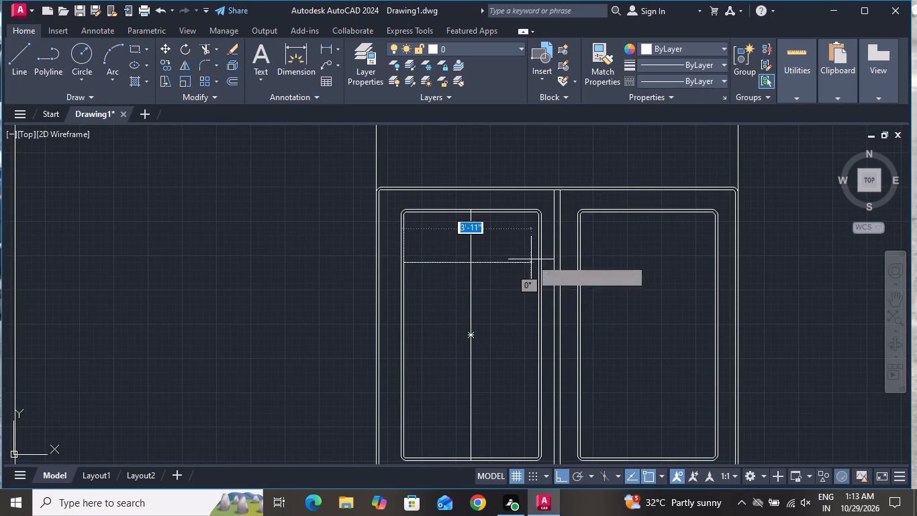
left_click(543, 259)
right_click(543, 258)
left_click(567, 277)
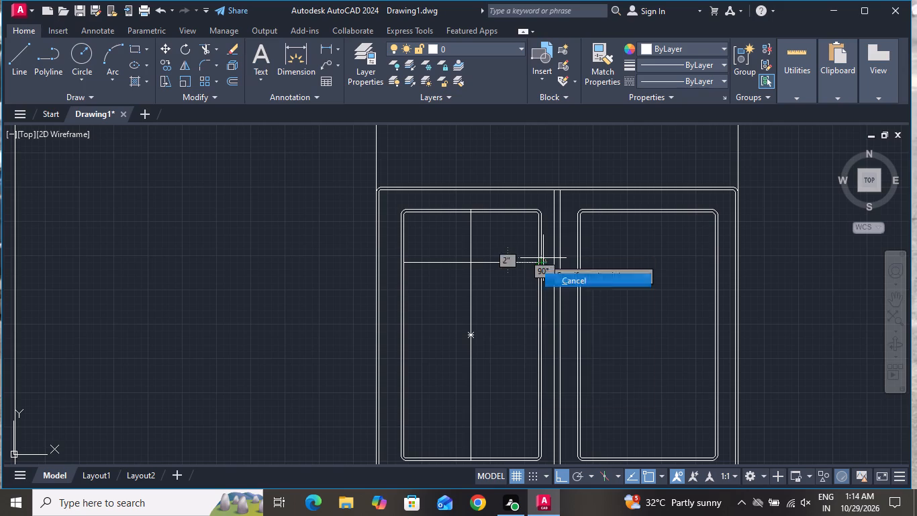
Measure the distance from the left panel's inner top edge to the horizontal line using a linear dimension, without placing it.
left_click(324, 46)
scroll(452, 243, "up", 2)
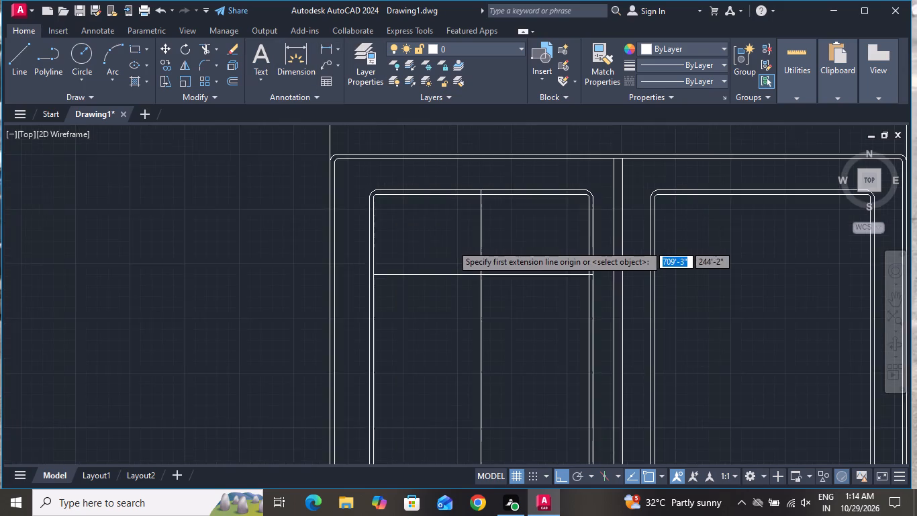
left_click(448, 163)
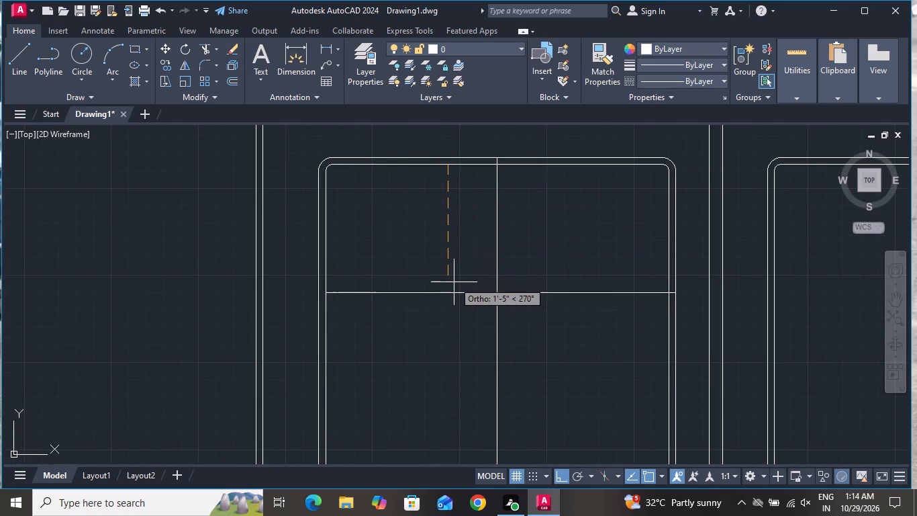
left_click(450, 292)
scroll(450, 293, "down", 3)
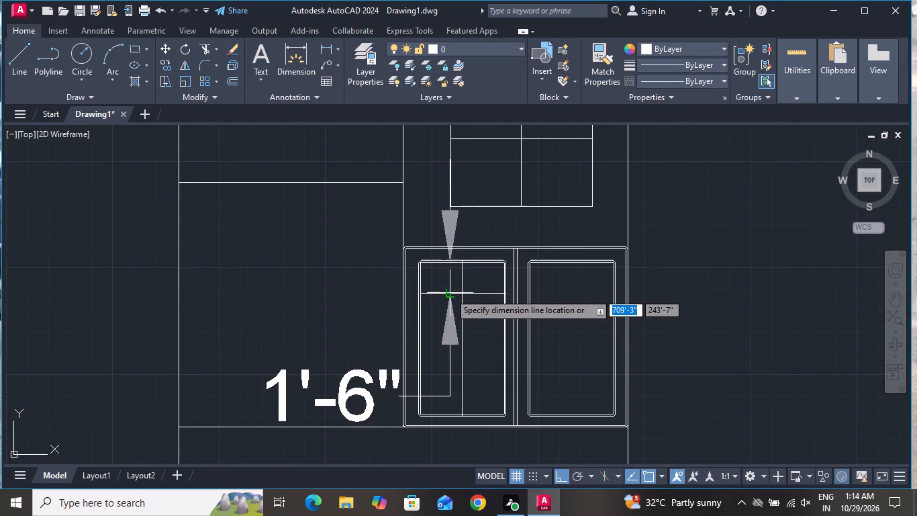
scroll(450, 288, "down", 1)
right_click(450, 285)
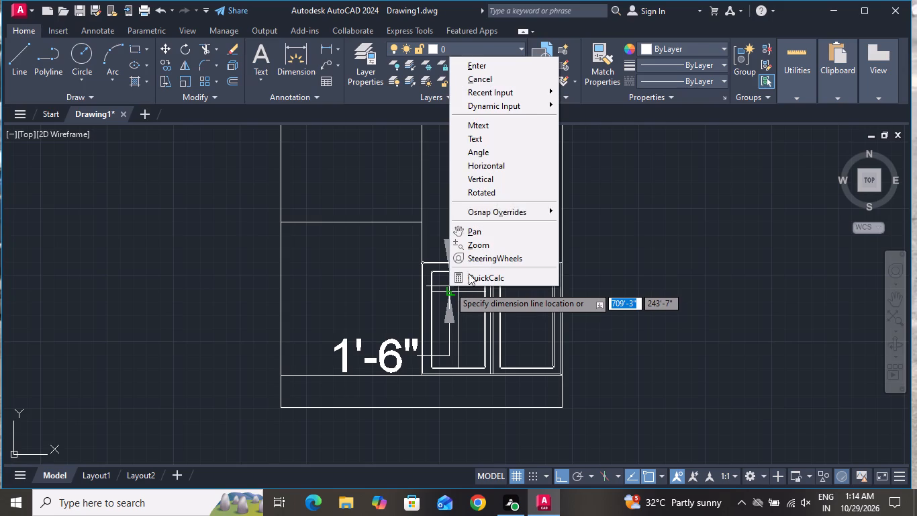
left_click(485, 80)
Offset the left door panel's horizontal line downward three times at 1'-6" spacing to complete its grid.
type("O 1'")
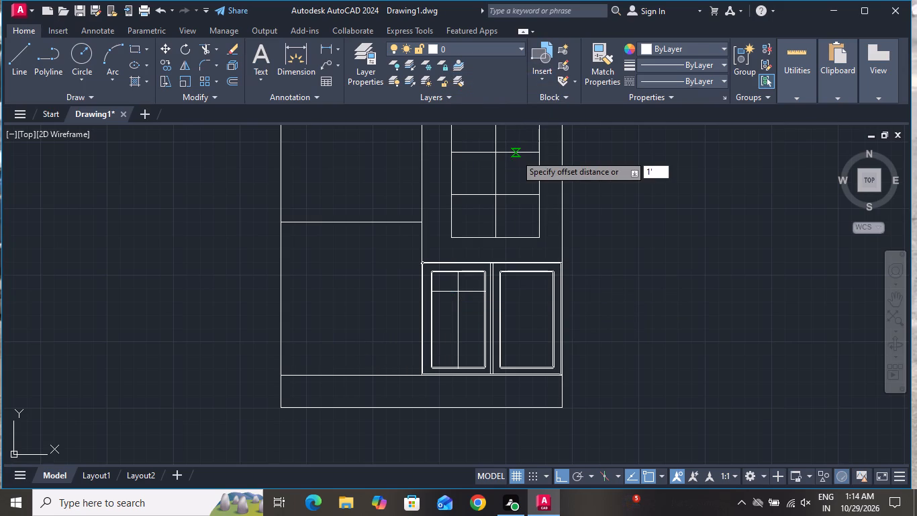
key("6")
key("shift+quotedbl")
key("Return")
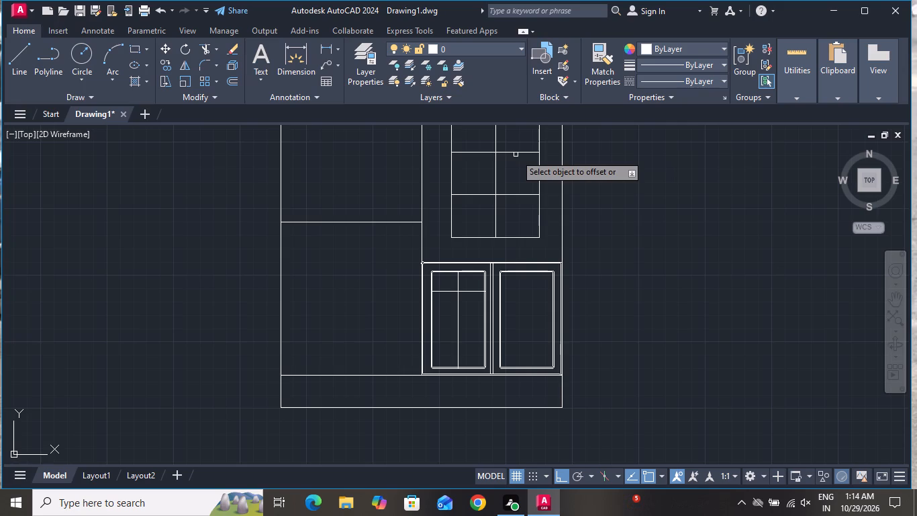
scroll(460, 314, "up", 2)
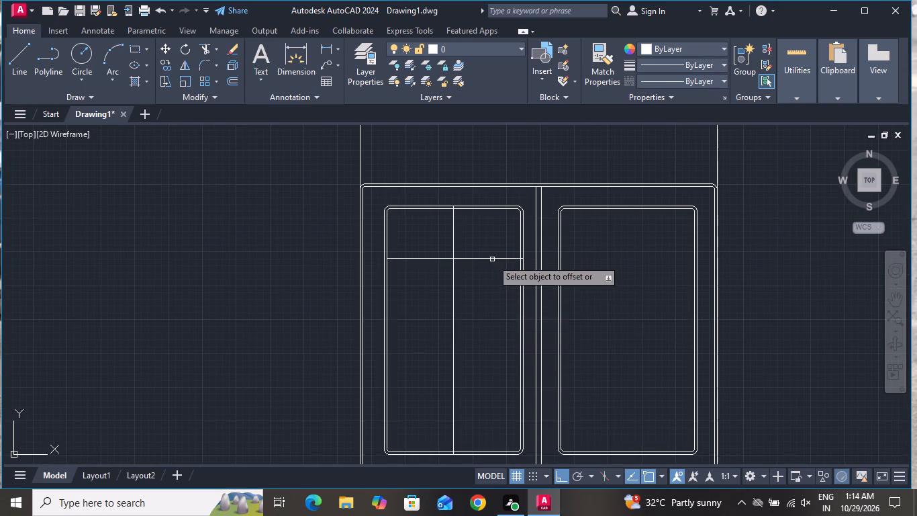
left_click(492, 259)
left_click(492, 314)
left_click(491, 311)
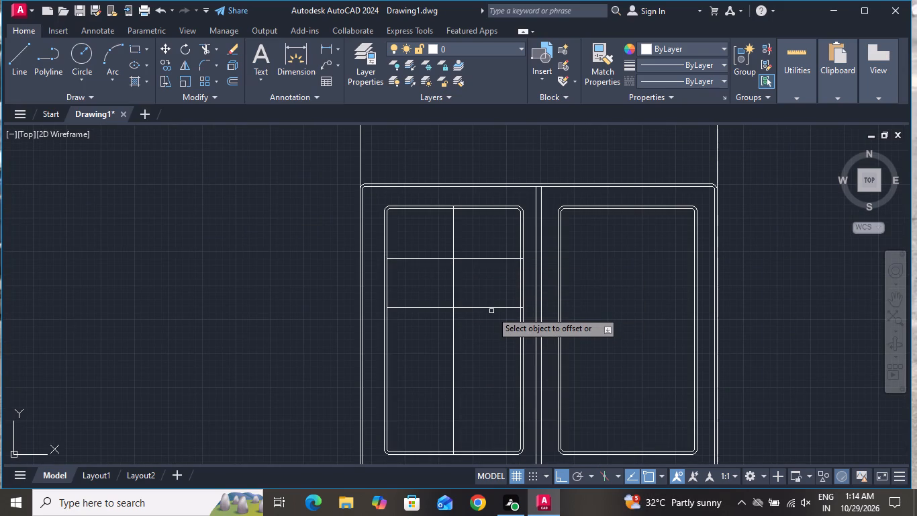
left_click(491, 306)
left_click(497, 352)
left_click(497, 357)
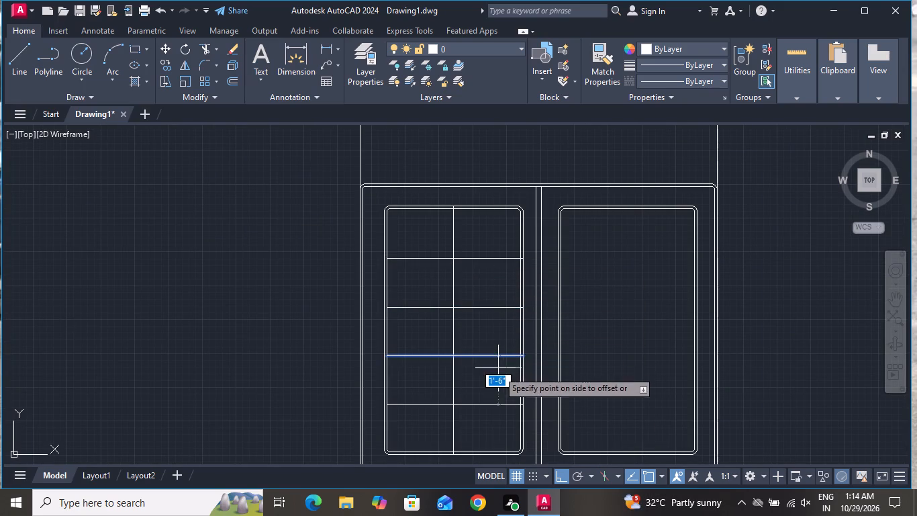
left_click(503, 415)
right_click(595, 331)
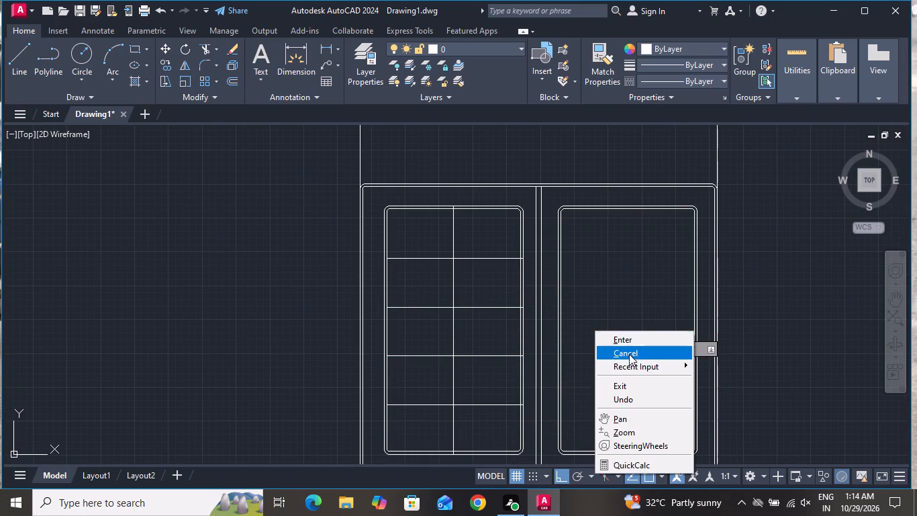
left_click(629, 354)
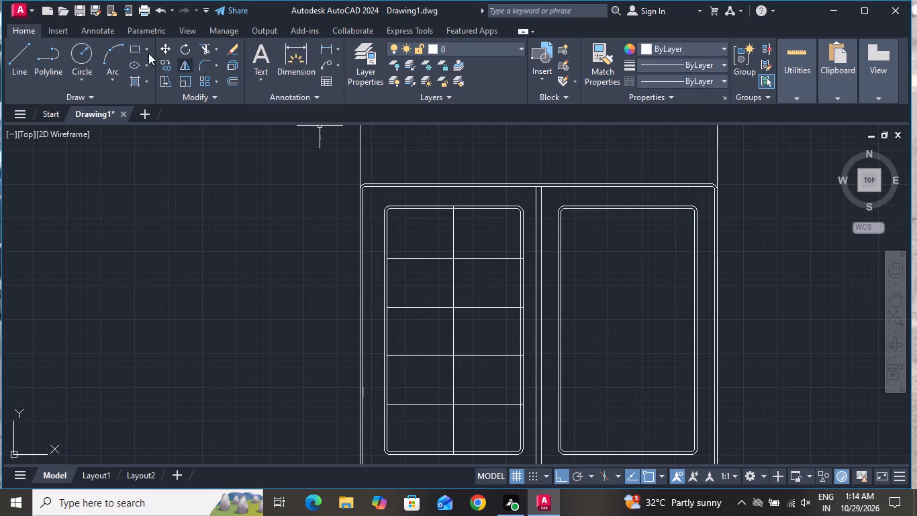
Draw a vertical centre line in the right door panel's rounded rectangle, from its top edge midpoint to its bottom edge.
left_click(13, 49)
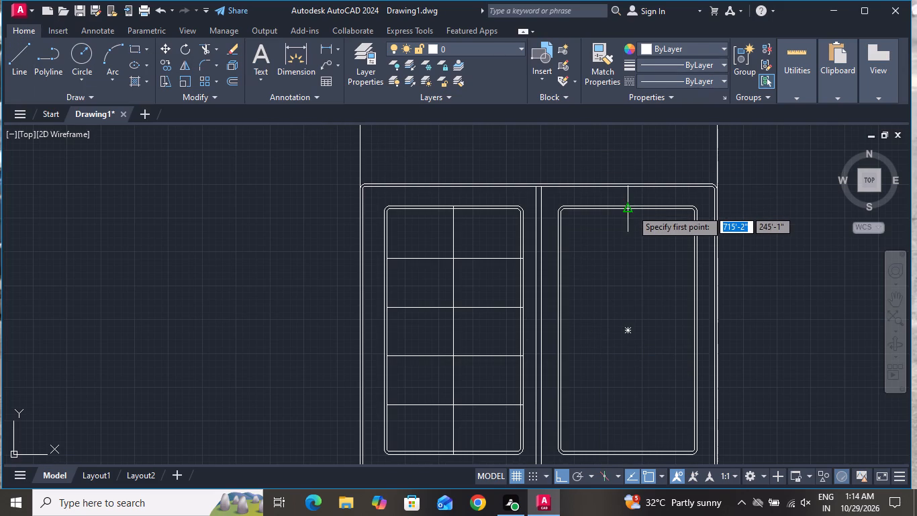
left_click(624, 210)
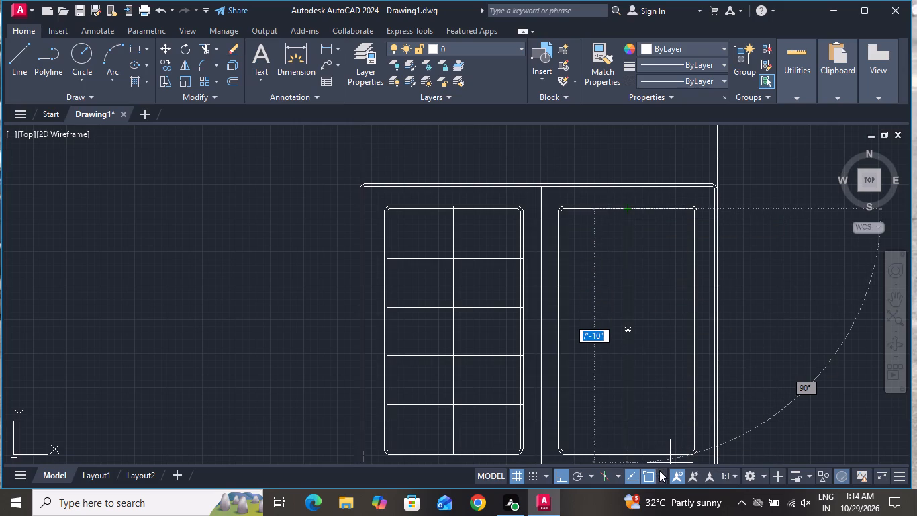
left_click(630, 459)
right_click(630, 459)
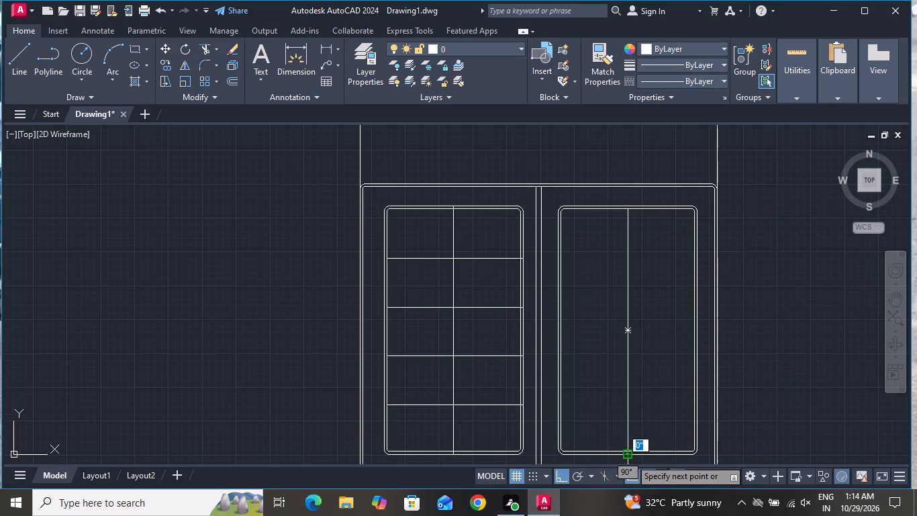
left_click(641, 335)
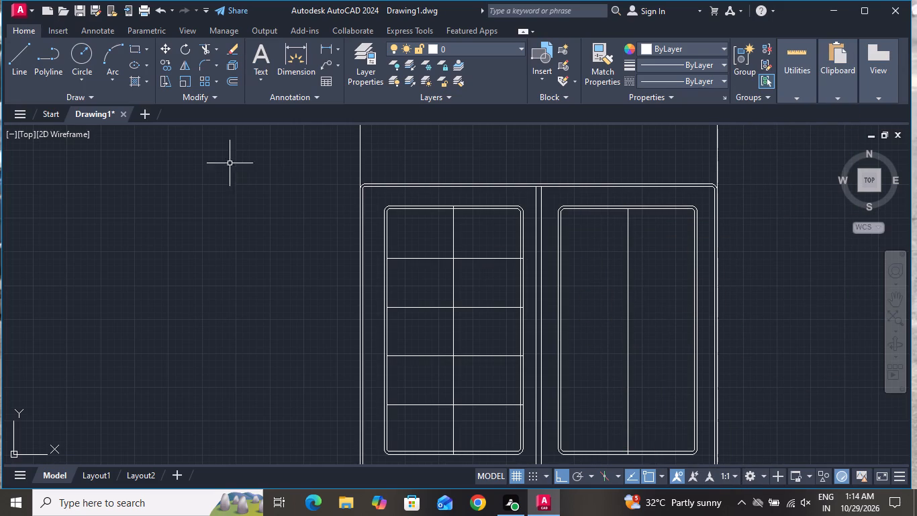
Draw a horizontal line across the right door panel's inner rounded rectangle, level with the left panel's uppermost grid line.
left_click(11, 58)
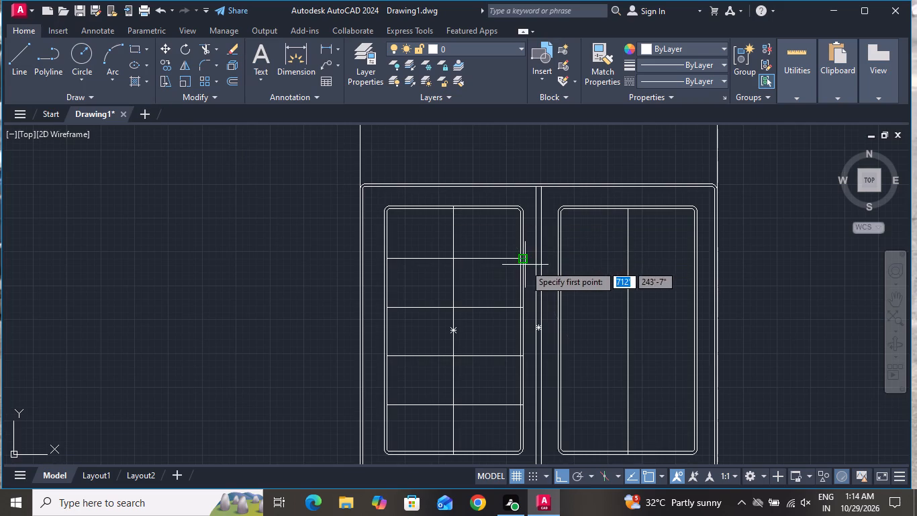
left_click(561, 256)
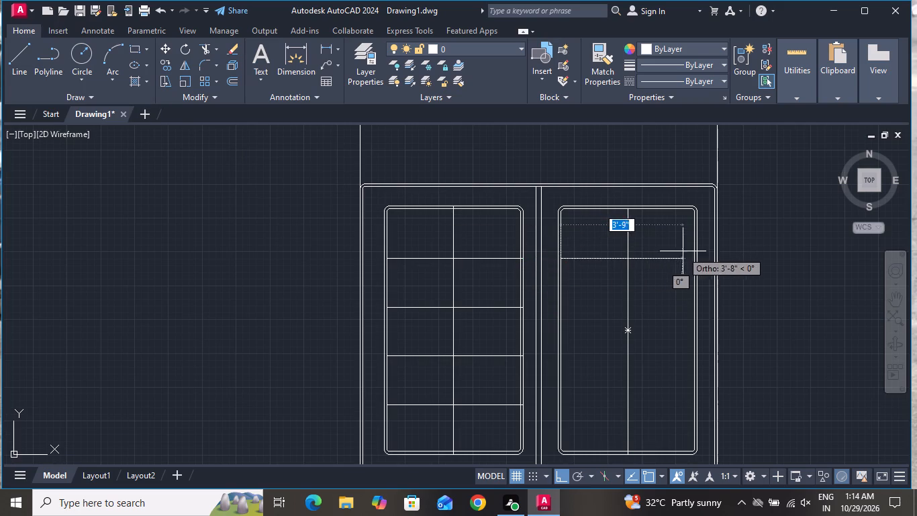
left_click(699, 261)
right_click(699, 261)
left_click(712, 286)
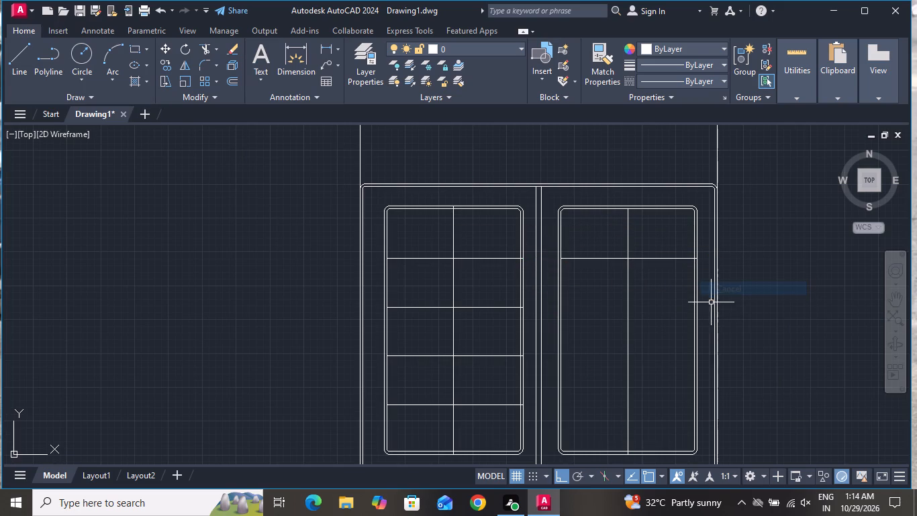
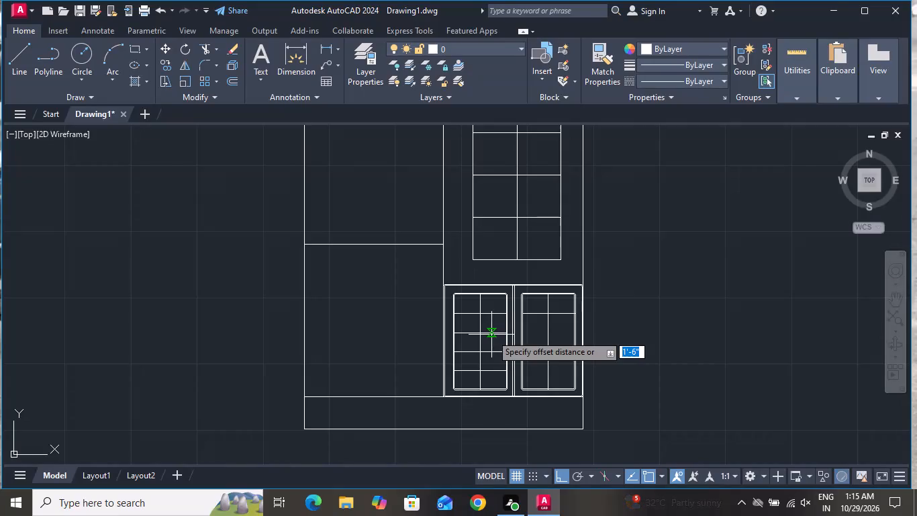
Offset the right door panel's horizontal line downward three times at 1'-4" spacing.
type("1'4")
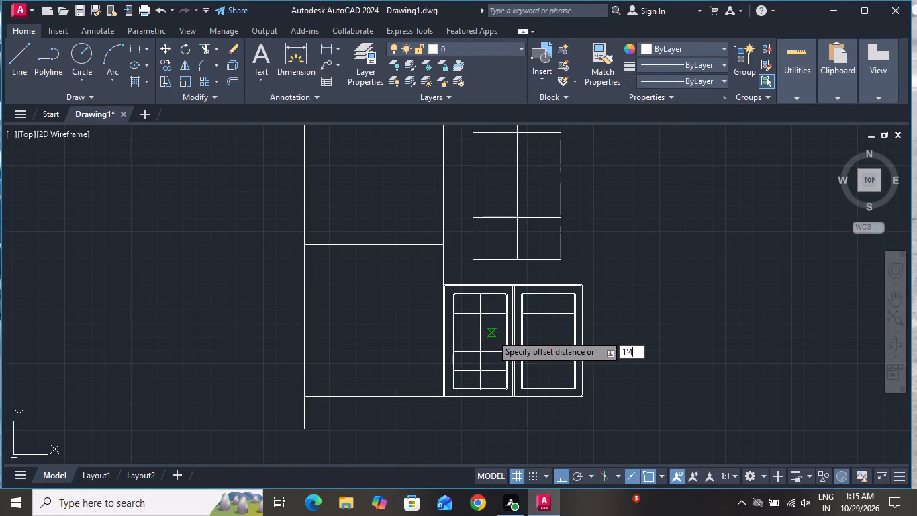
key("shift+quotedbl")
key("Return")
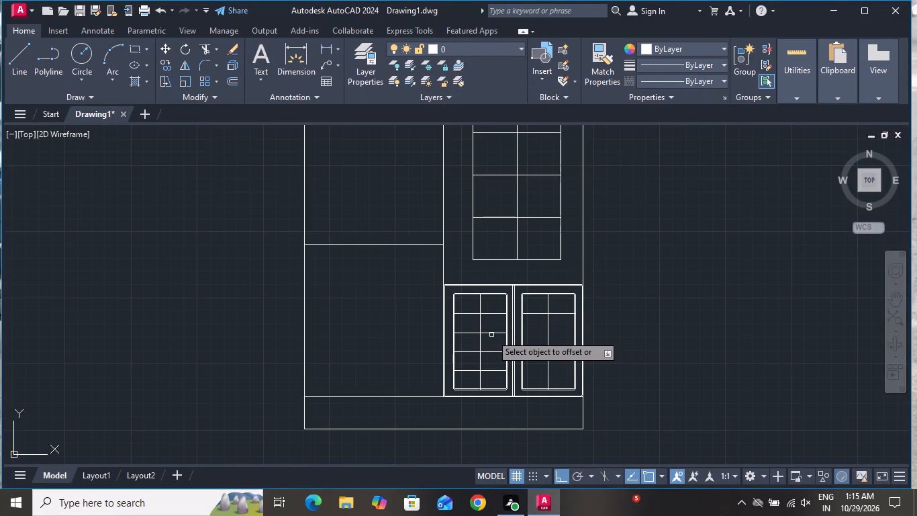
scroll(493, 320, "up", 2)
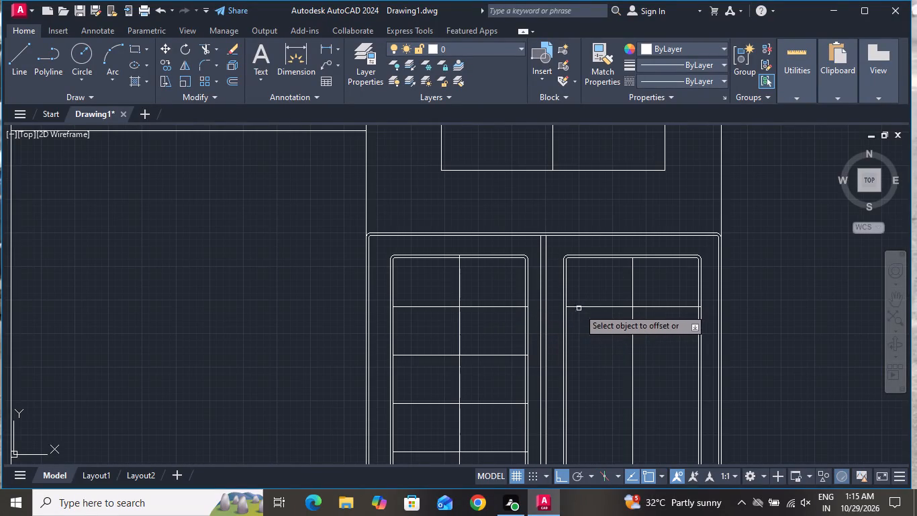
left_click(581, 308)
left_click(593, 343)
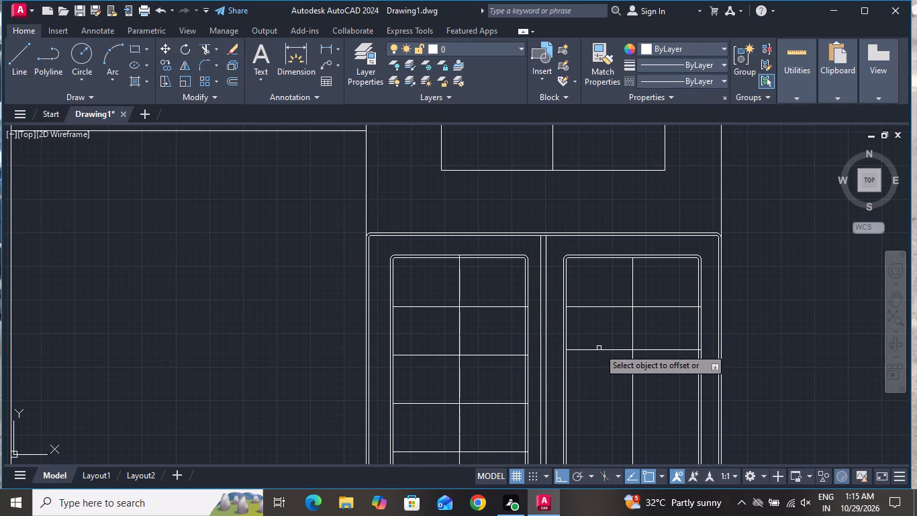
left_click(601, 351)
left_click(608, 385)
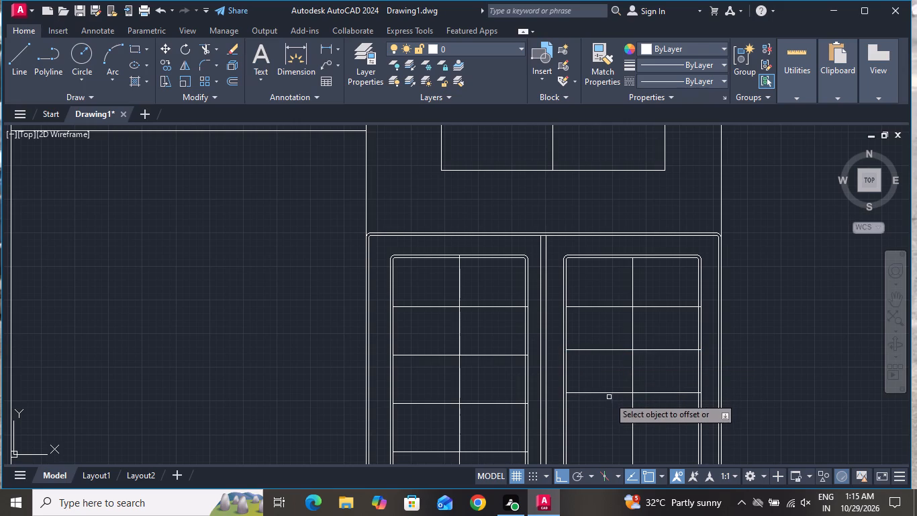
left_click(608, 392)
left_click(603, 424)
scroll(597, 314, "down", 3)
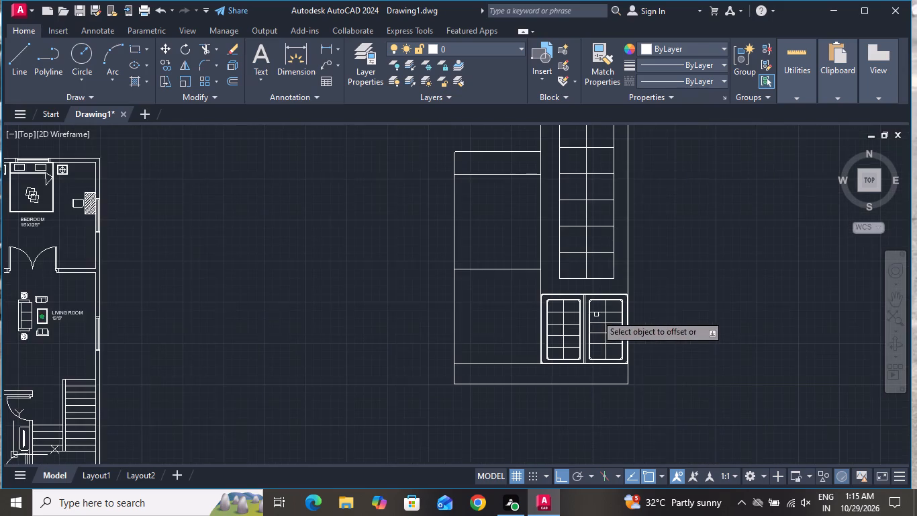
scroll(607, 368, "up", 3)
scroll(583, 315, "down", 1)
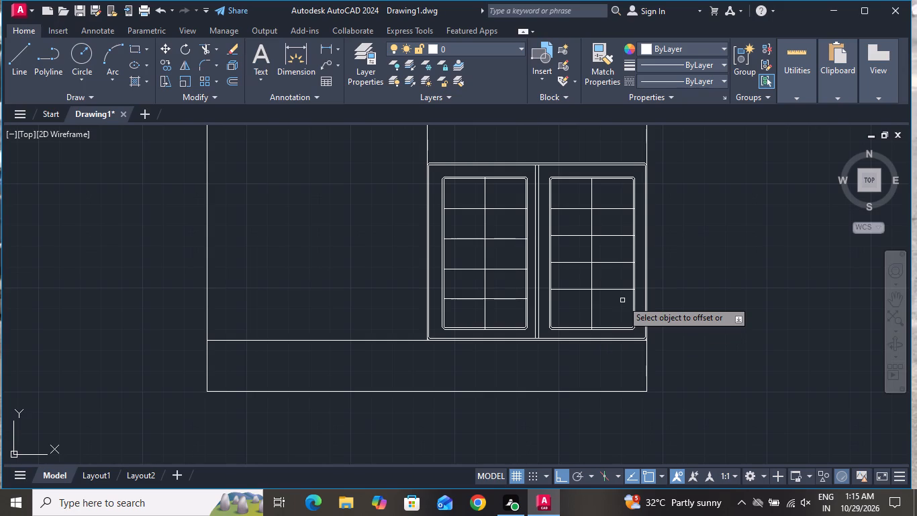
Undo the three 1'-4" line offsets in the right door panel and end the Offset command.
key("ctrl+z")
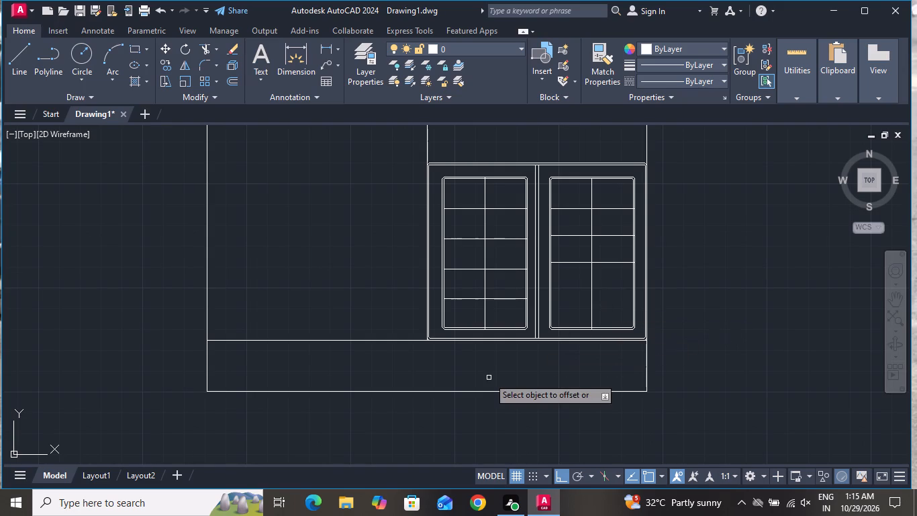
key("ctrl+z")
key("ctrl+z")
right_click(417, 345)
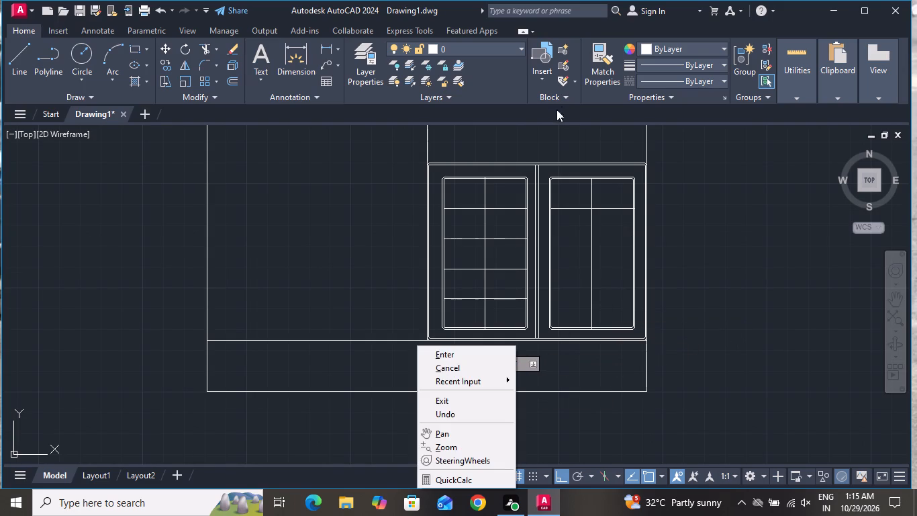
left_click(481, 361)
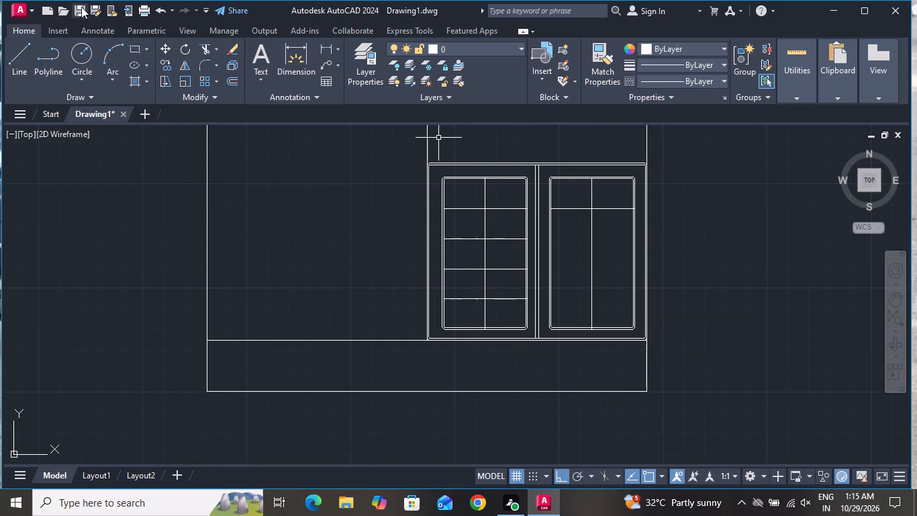
Measure from the left door panel's inner top edge midpoint to its uppermost horizontal line with a linear dimension, without placing it.
left_click(318, 46)
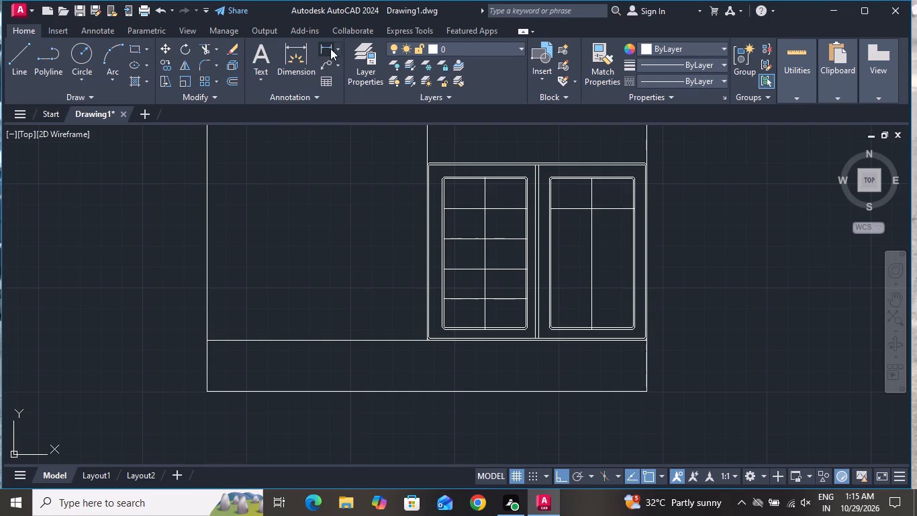
left_click(330, 48)
scroll(449, 161, "up", 3)
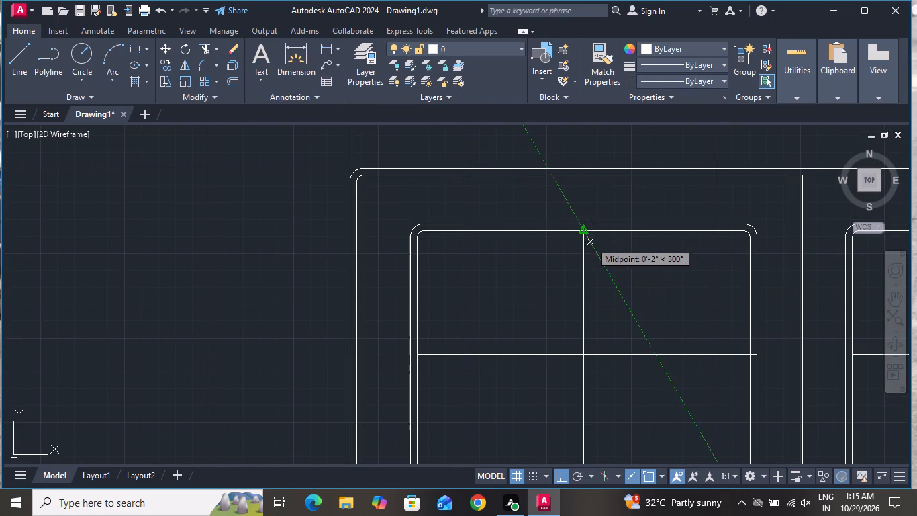
left_click(585, 233)
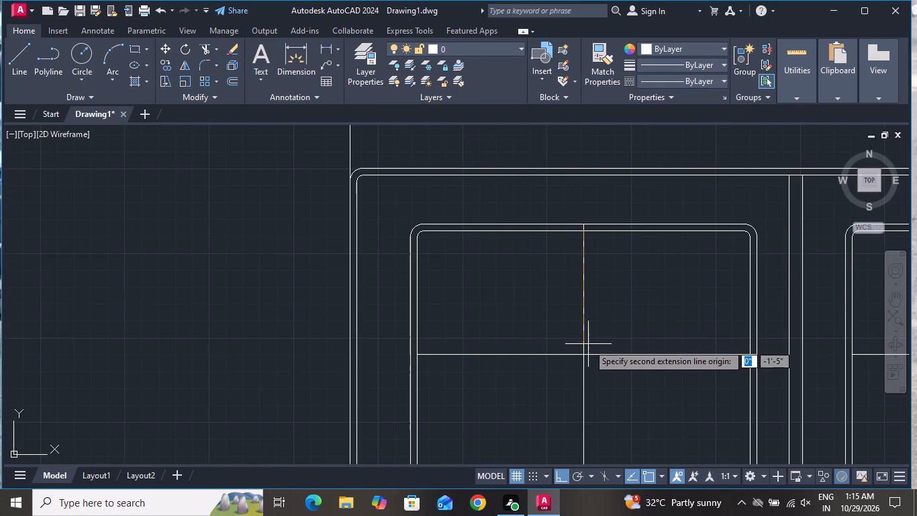
left_click(583, 352)
scroll(534, 321, "down", 4)
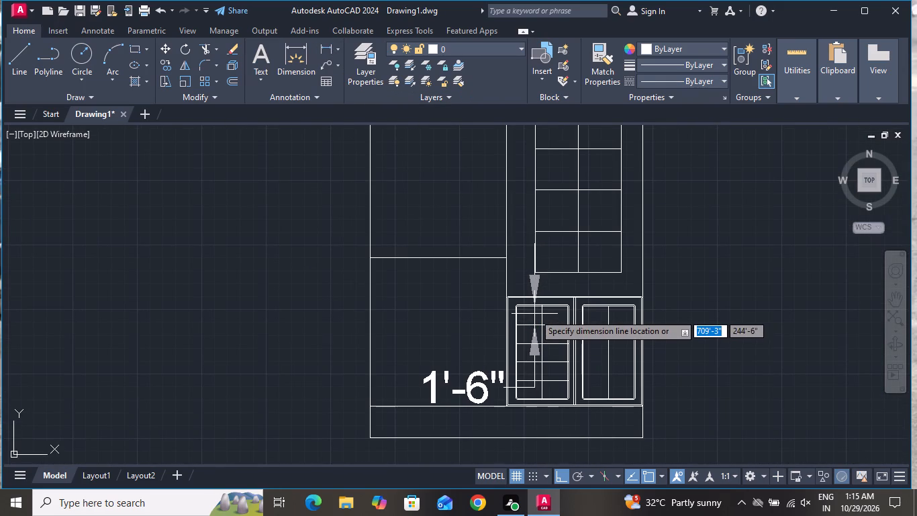
right_click(534, 313)
left_click(584, 109)
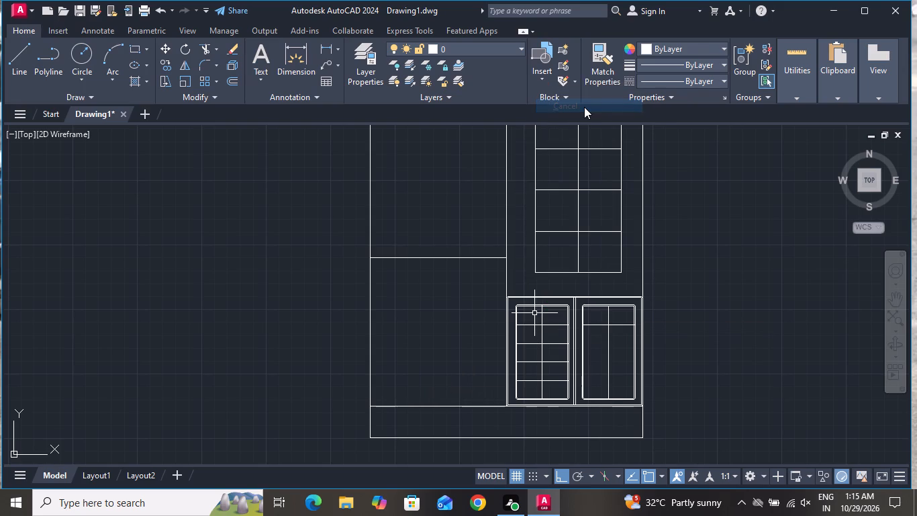
Offset the right door panel's horizontal line downward three times at 1'-6" spacing to complete its grid.
type("O")
key("space")
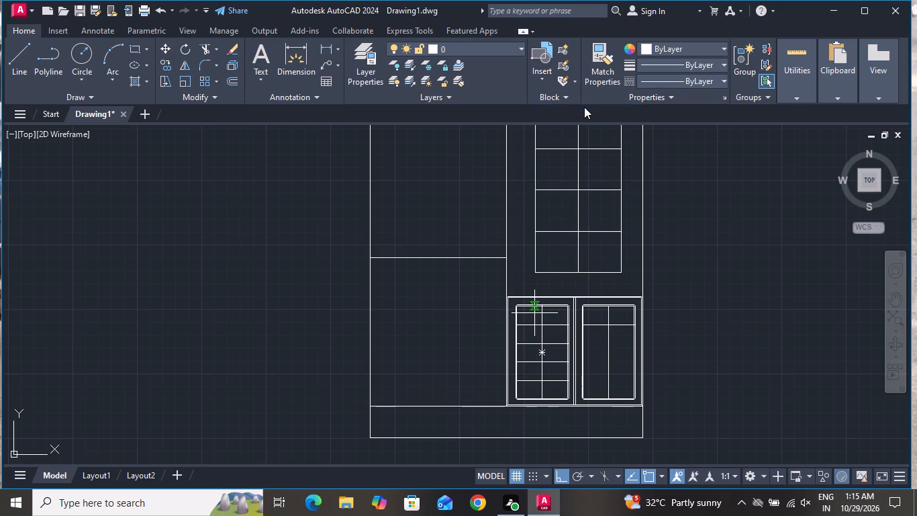
key("1")
key("apostrophe")
key("6")
key("shift+quotedbl")
key("Return")
scroll(541, 488, "up", 1)
scroll(606, 343, "up", 3)
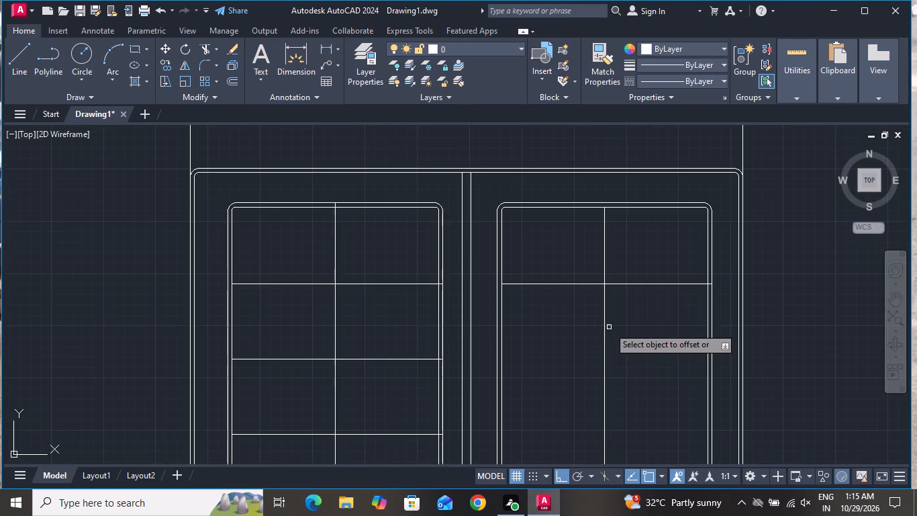
left_click(598, 284)
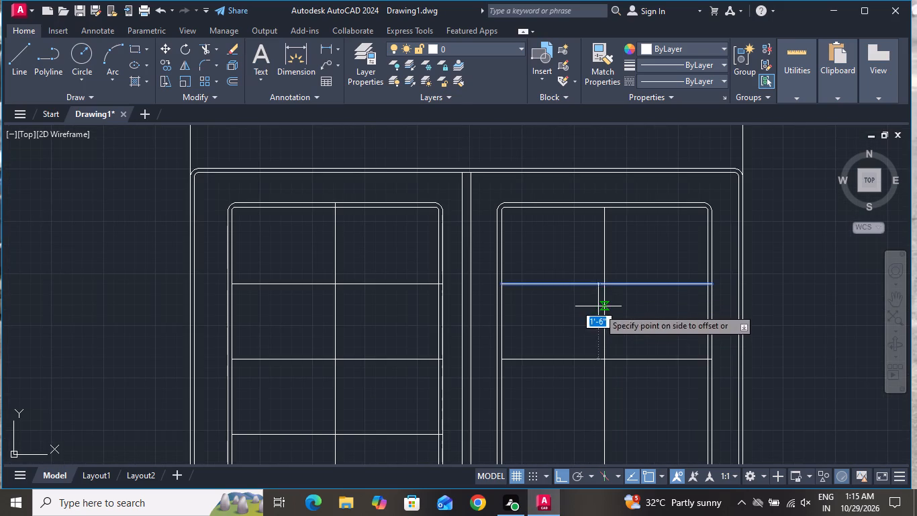
left_click(599, 318)
left_click(588, 357)
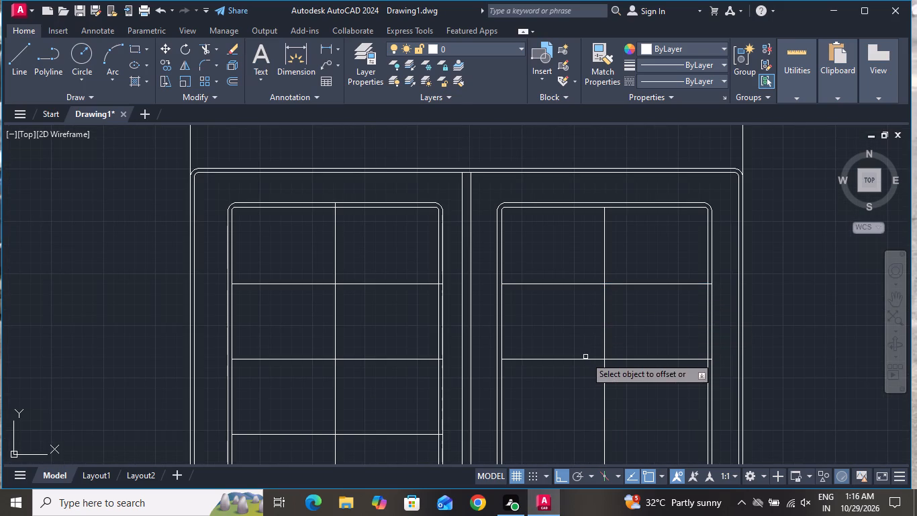
left_click(587, 360)
left_click(595, 411)
scroll(575, 266, "down", 2)
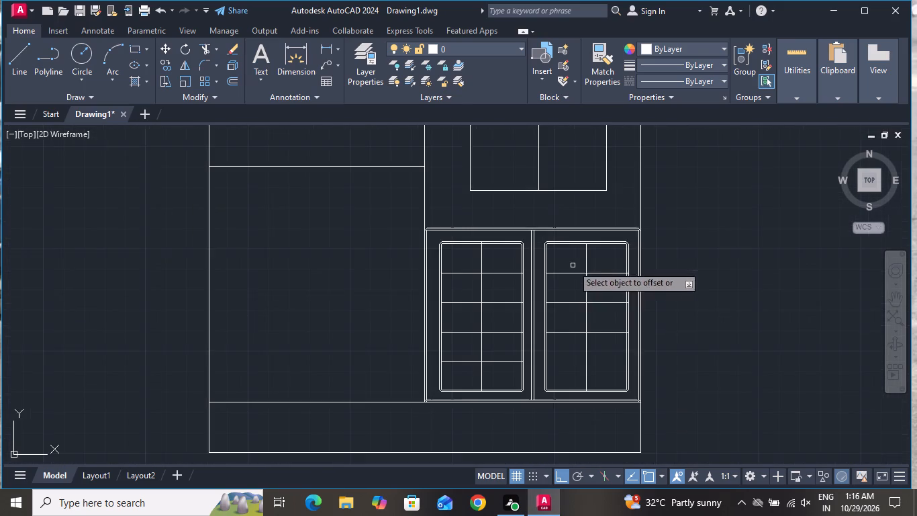
scroll(572, 383, "up", 1)
left_click(552, 301)
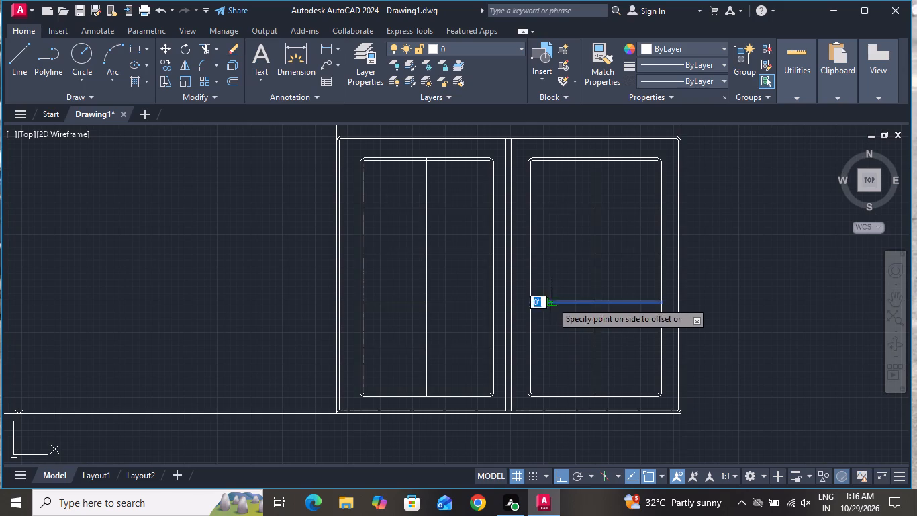
left_click(570, 374)
right_click(675, 258)
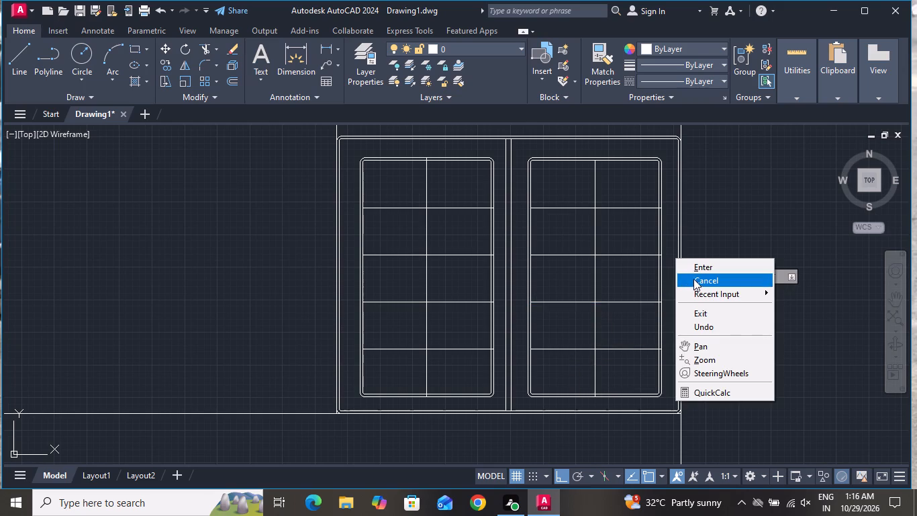
left_click(693, 279)
Delete the outer of the two concentric rounded rectangles framing the left door panel's grid.
scroll(683, 316, "down", 3)
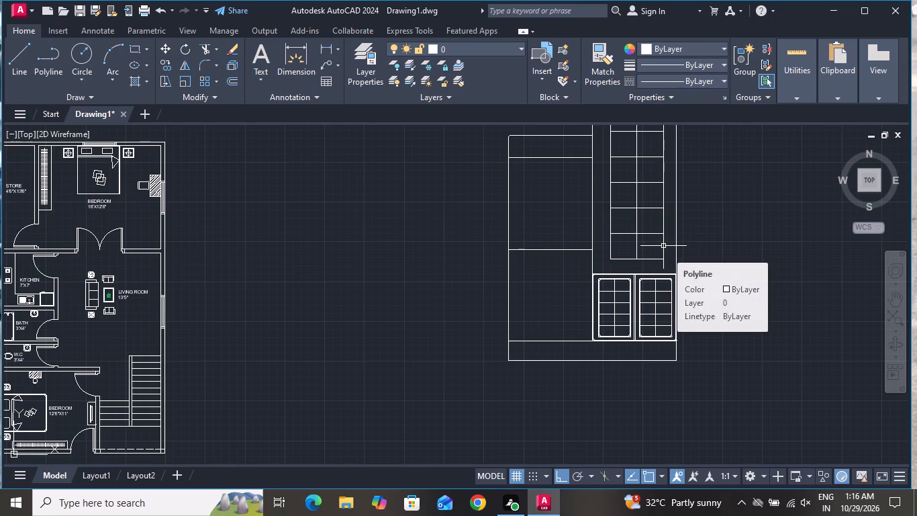
scroll(727, 356, "down", 1)
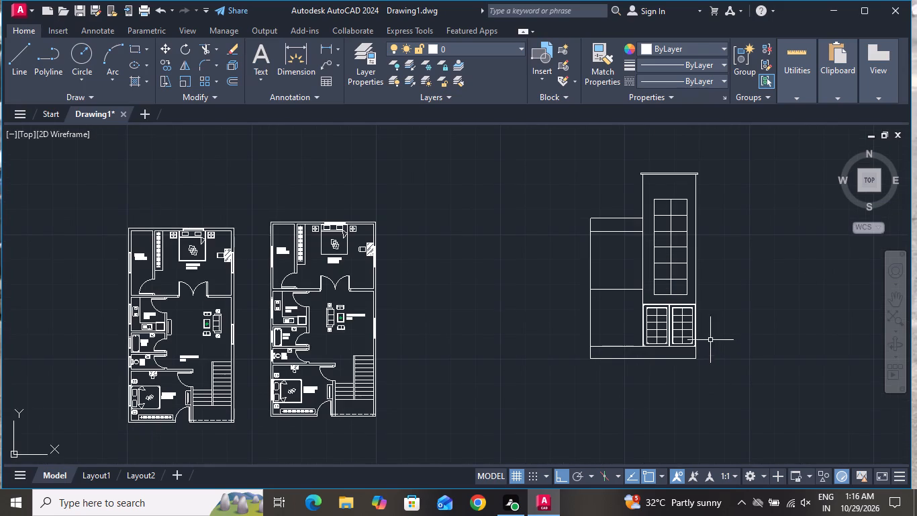
scroll(667, 312, "up", 6)
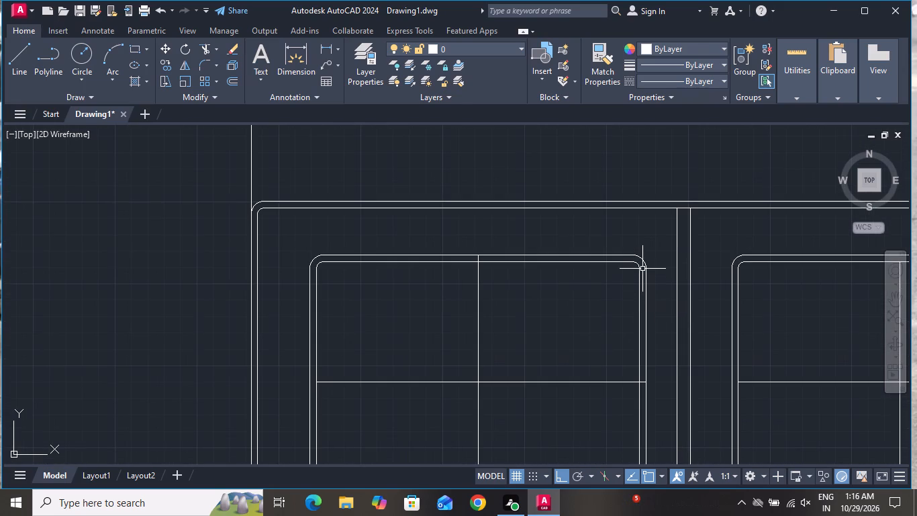
left_click(644, 261)
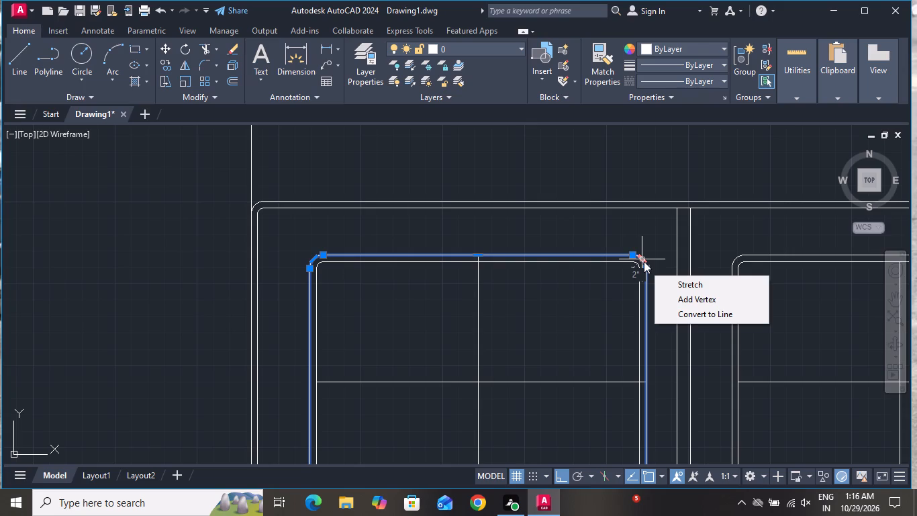
key("Delete")
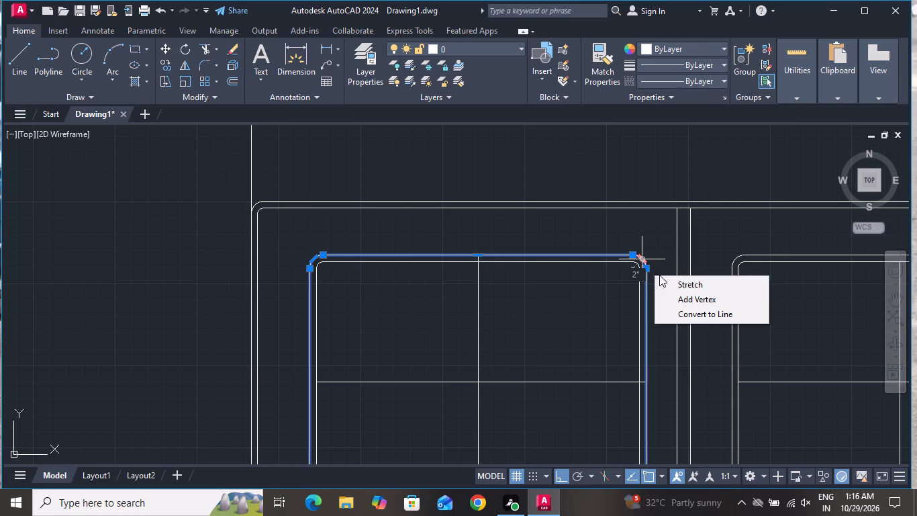
key("Delete")
key("Delete")
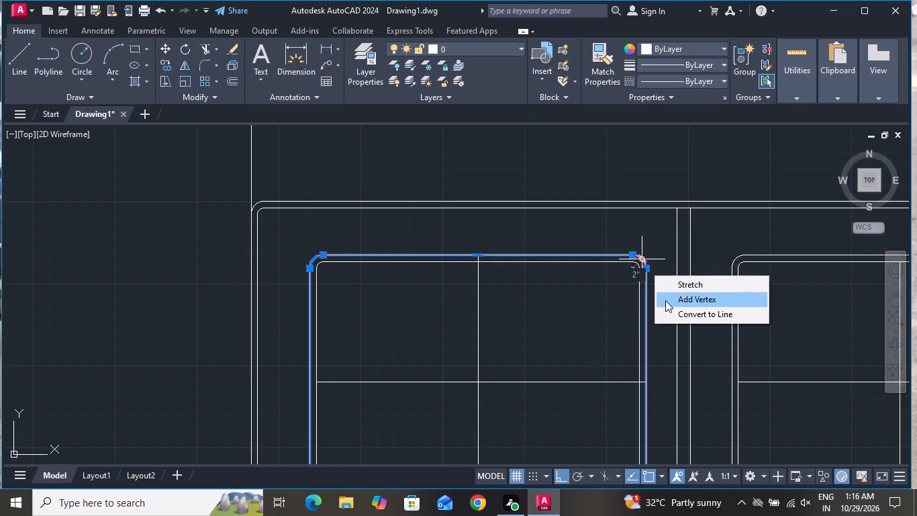
key("Escape")
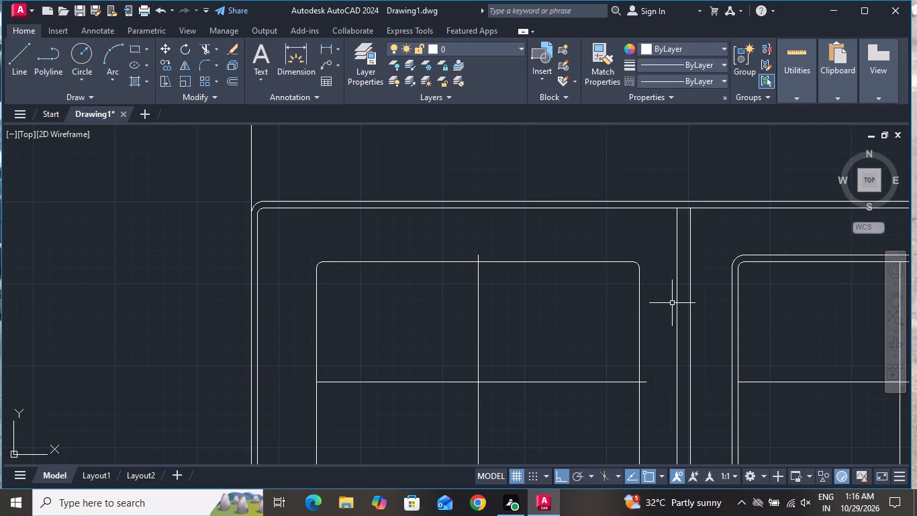
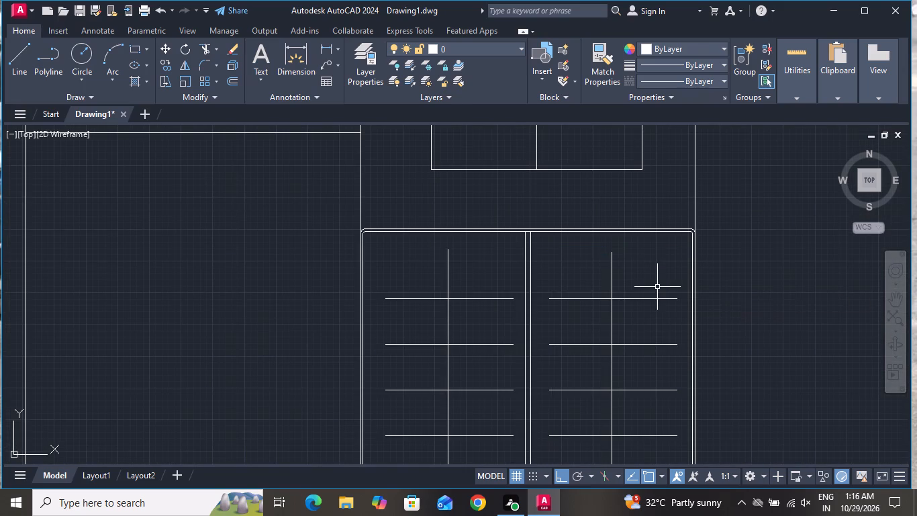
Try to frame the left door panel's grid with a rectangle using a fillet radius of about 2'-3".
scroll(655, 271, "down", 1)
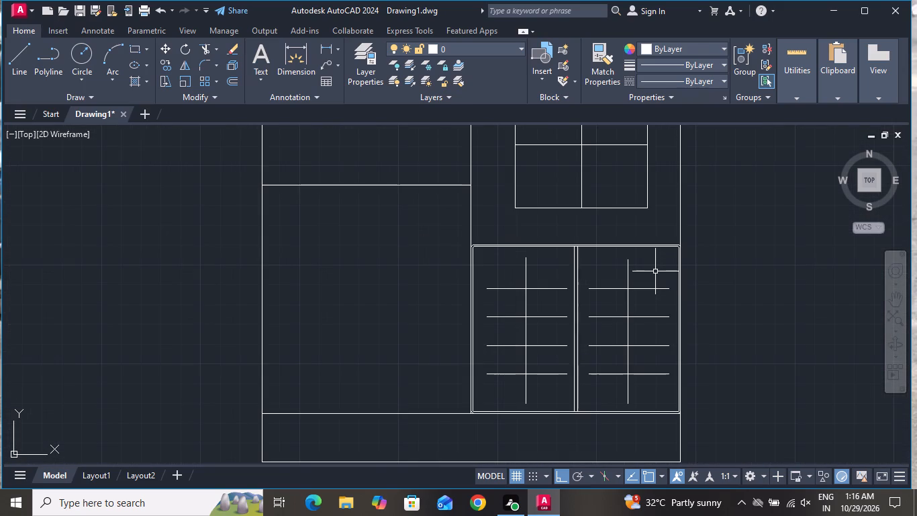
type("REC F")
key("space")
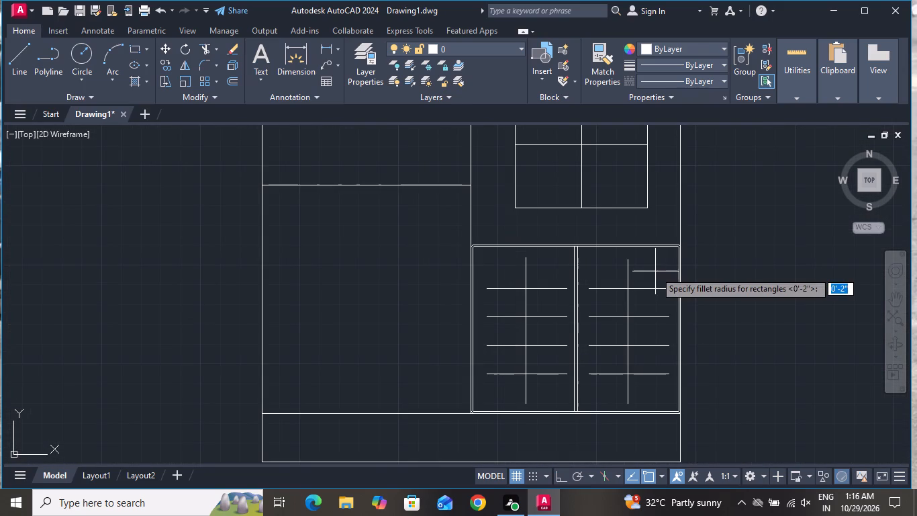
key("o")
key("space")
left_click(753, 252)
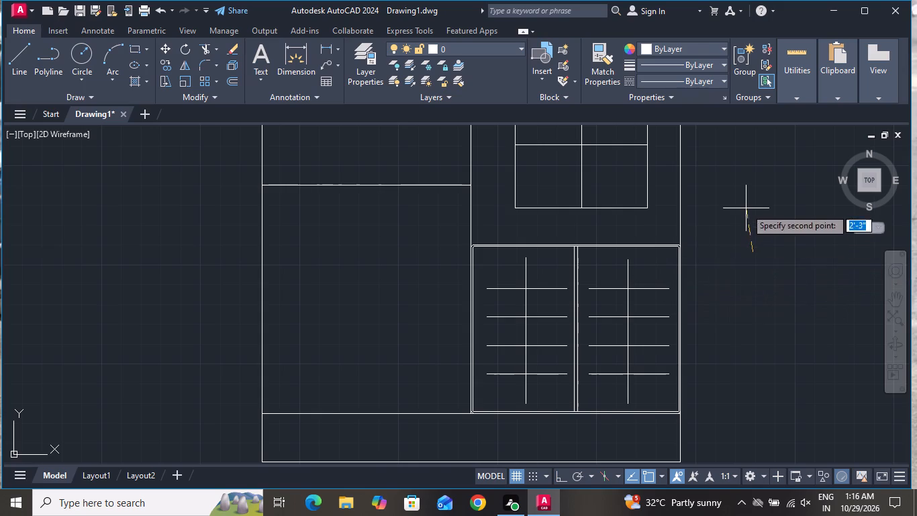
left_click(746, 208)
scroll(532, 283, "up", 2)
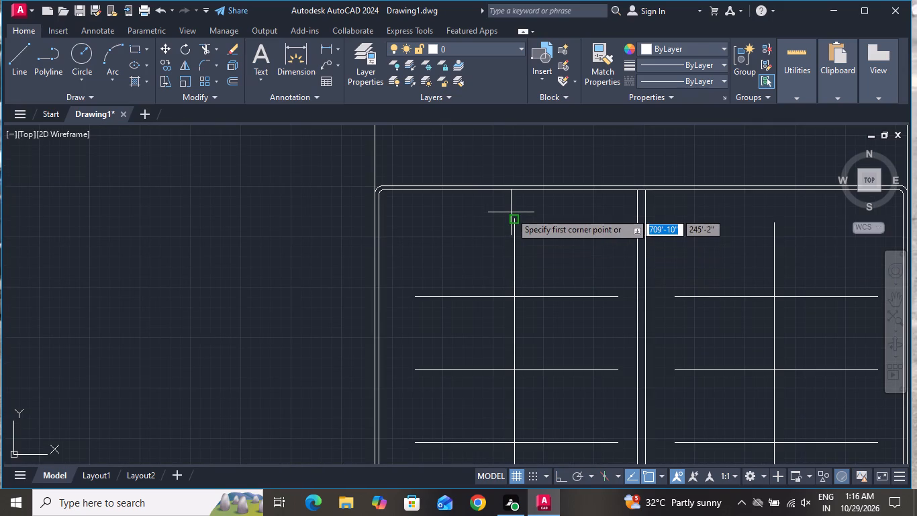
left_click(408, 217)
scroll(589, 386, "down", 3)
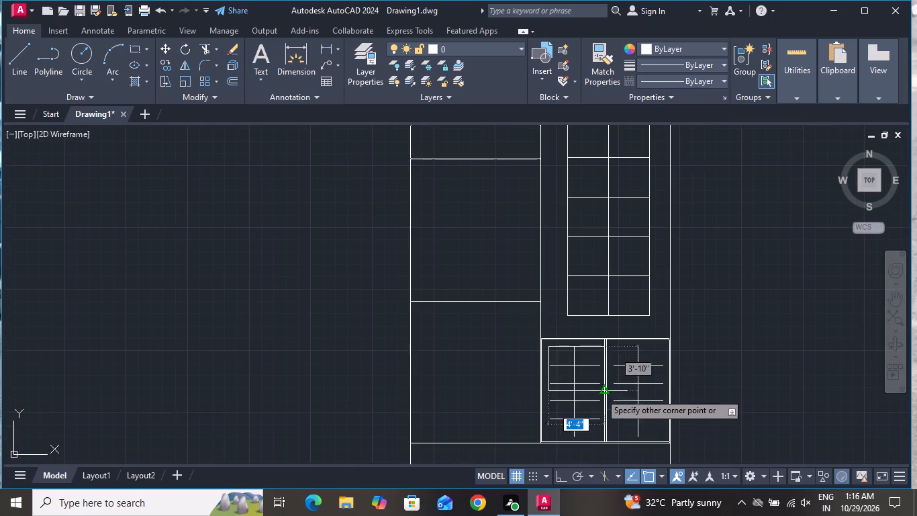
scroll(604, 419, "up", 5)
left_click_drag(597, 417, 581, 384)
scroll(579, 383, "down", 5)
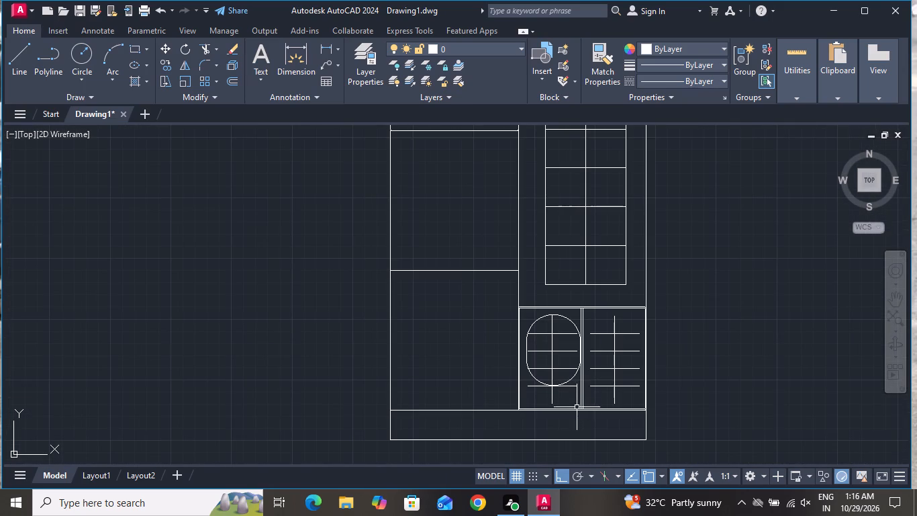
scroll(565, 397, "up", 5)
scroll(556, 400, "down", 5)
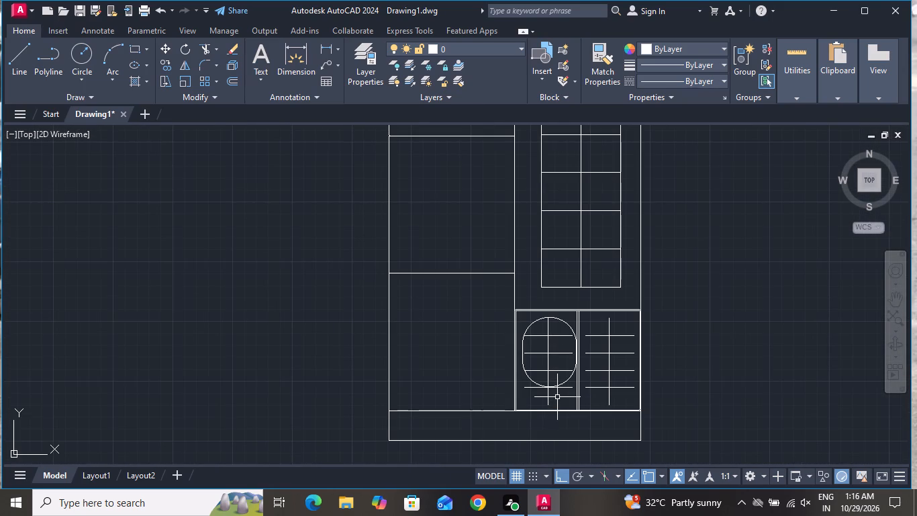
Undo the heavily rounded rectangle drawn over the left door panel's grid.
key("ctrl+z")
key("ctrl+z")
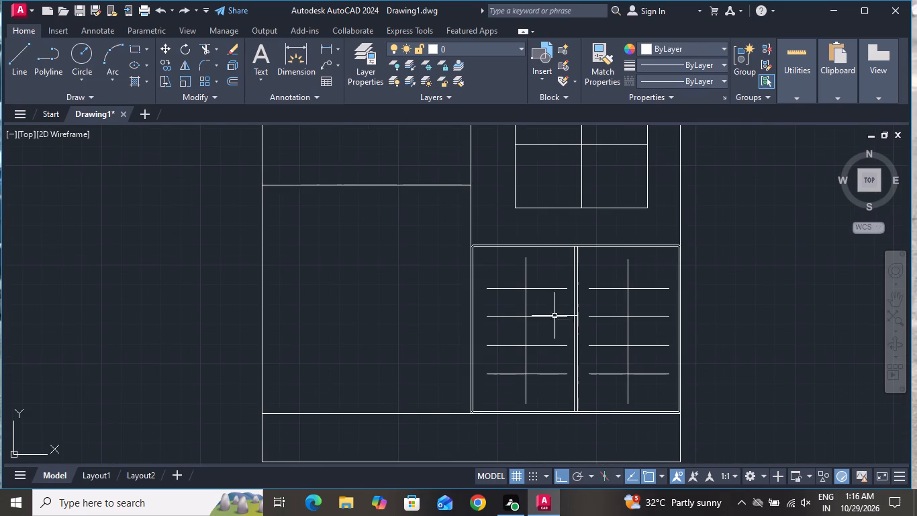
Draw a square-cornered rectangle about 4'-2" wide and 7'-8" high around the left door panel's grid lines.
left_click(136, 49)
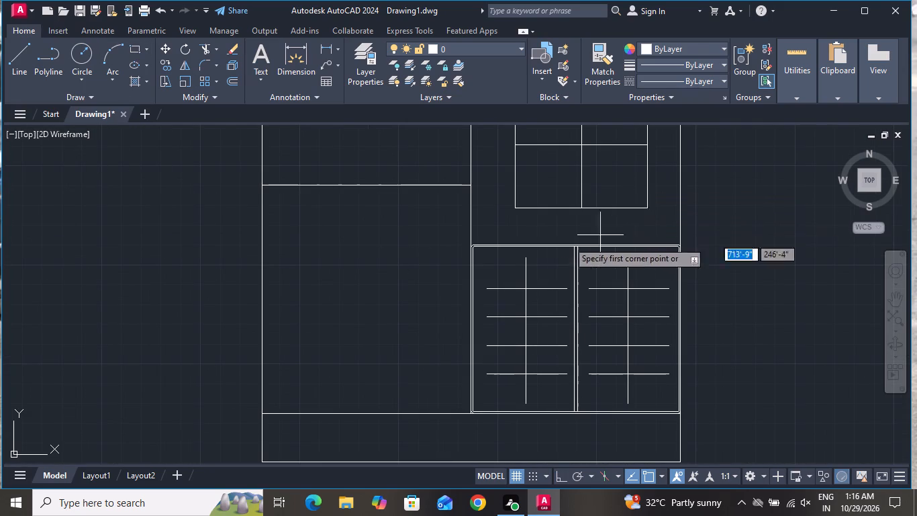
scroll(534, 254, "up", 2)
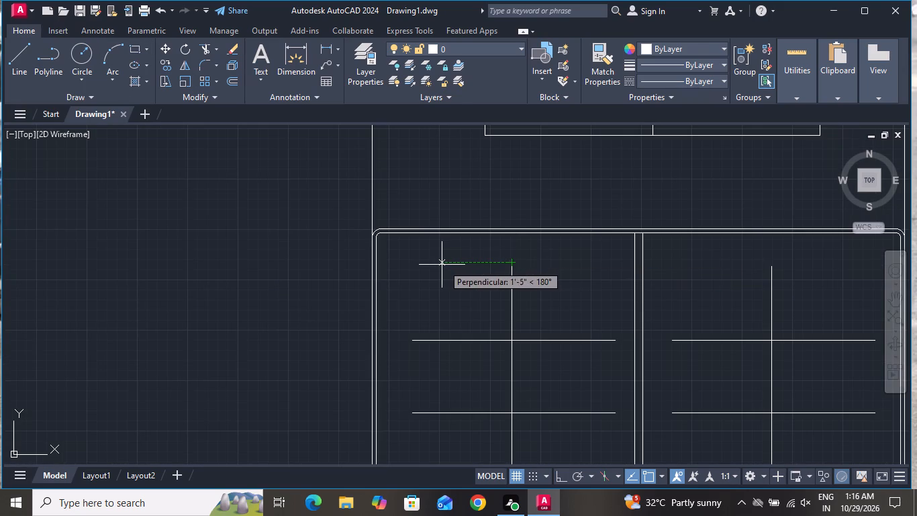
left_click(414, 263)
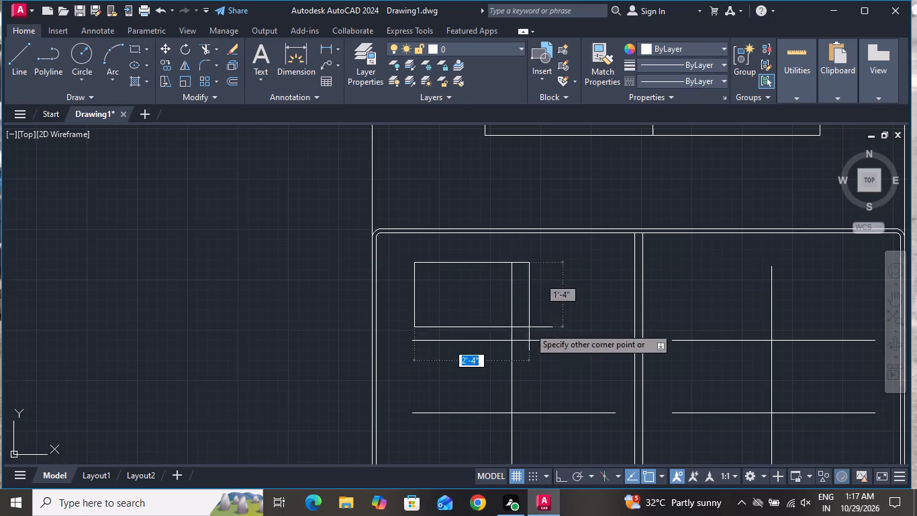
scroll(589, 354, "down", 4)
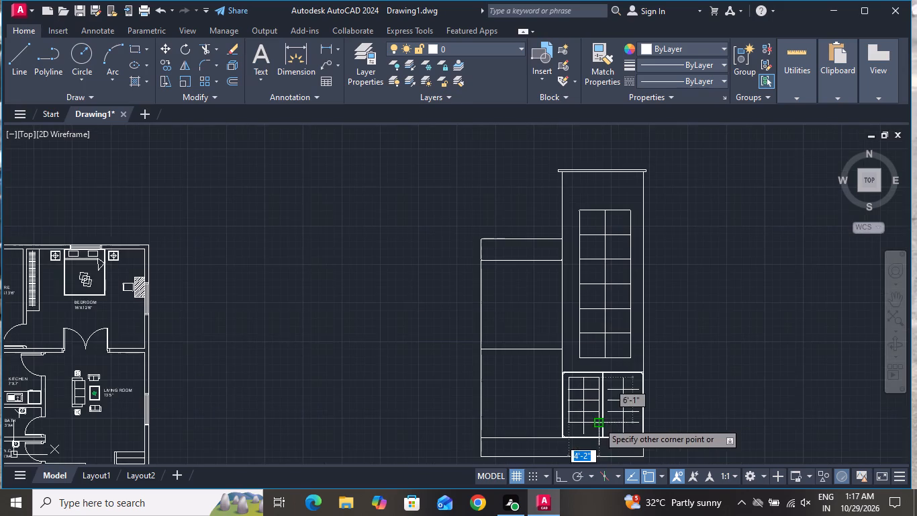
scroll(599, 430, "up", 1)
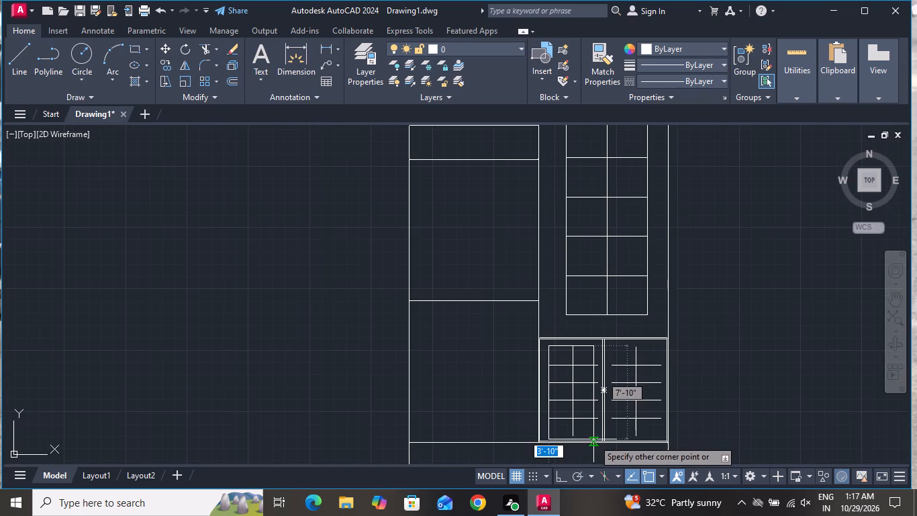
scroll(593, 439, "up", 3)
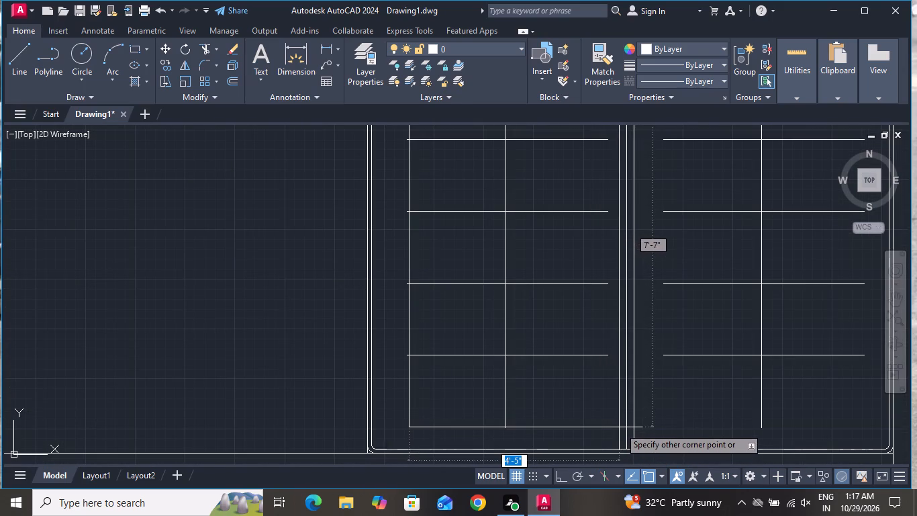
scroll(622, 428, "up", 1)
scroll(622, 428, "down", 2)
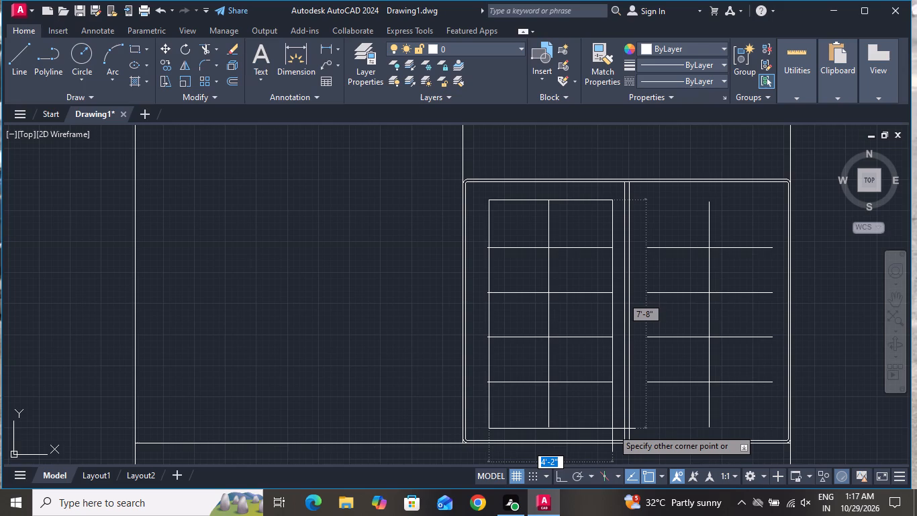
left_click(612, 429)
scroll(636, 415, "down", 1)
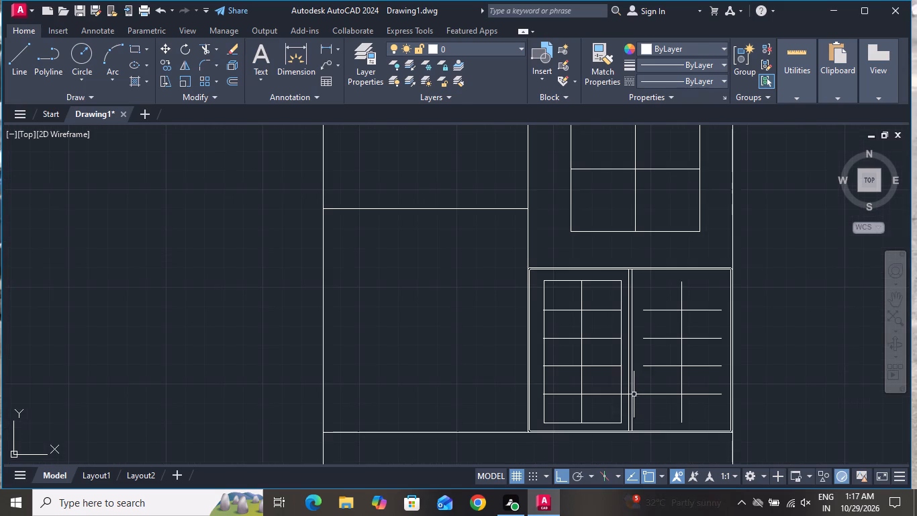
Copy the left door panel's grid frame about 5'-4" horizontally so it encloses the right panel's grid, and end the Copy command.
left_click(611, 284)
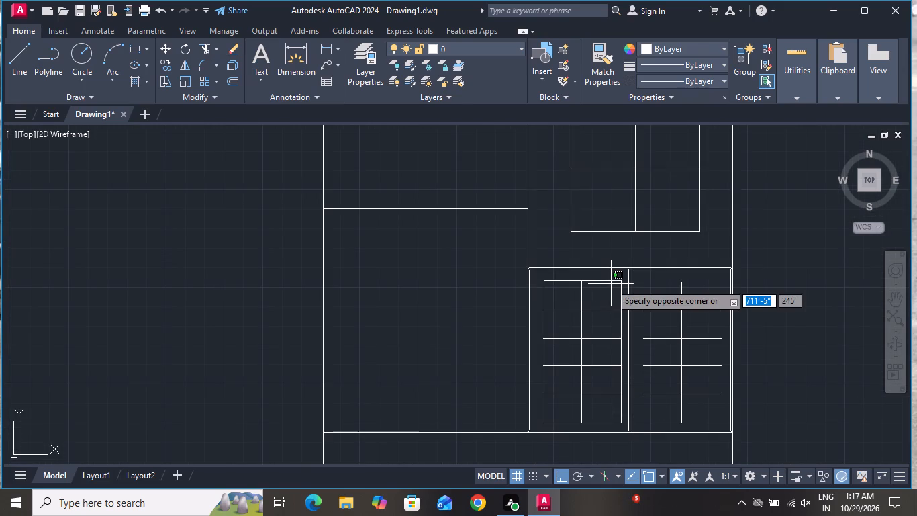
left_click(611, 280)
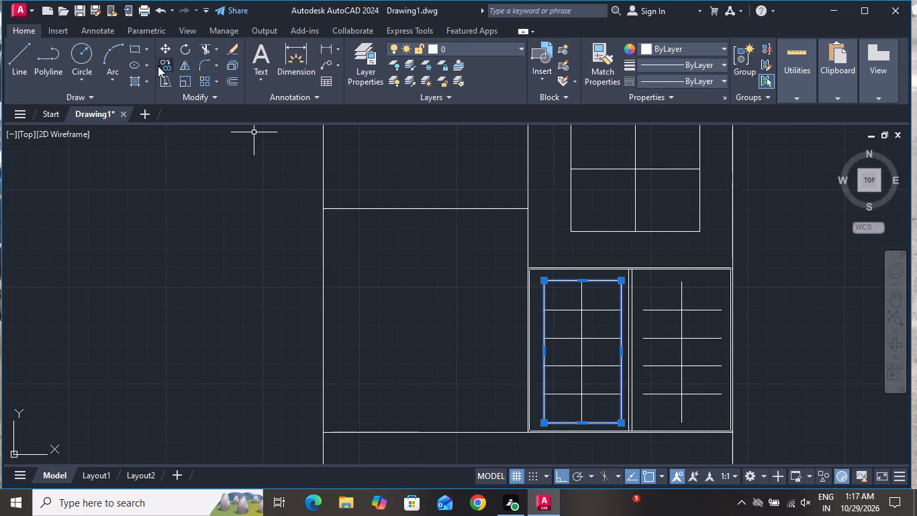
left_click(163, 63)
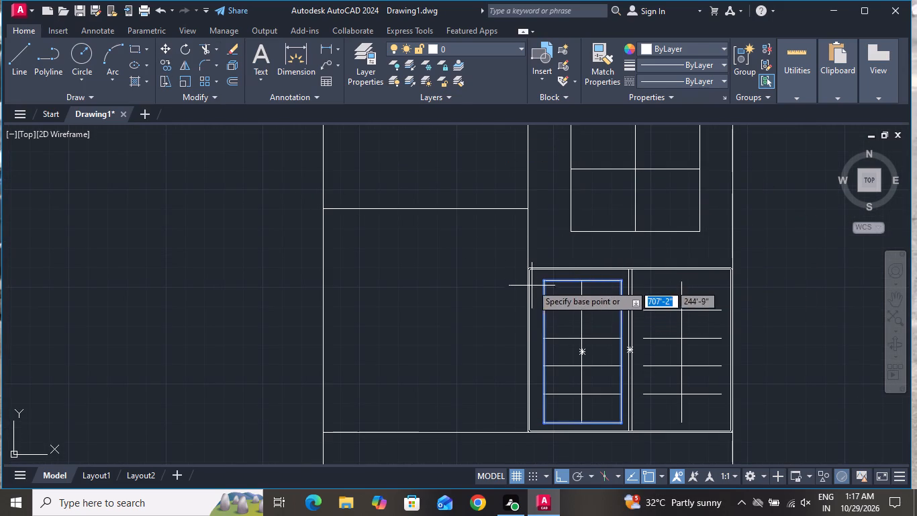
left_click(546, 281)
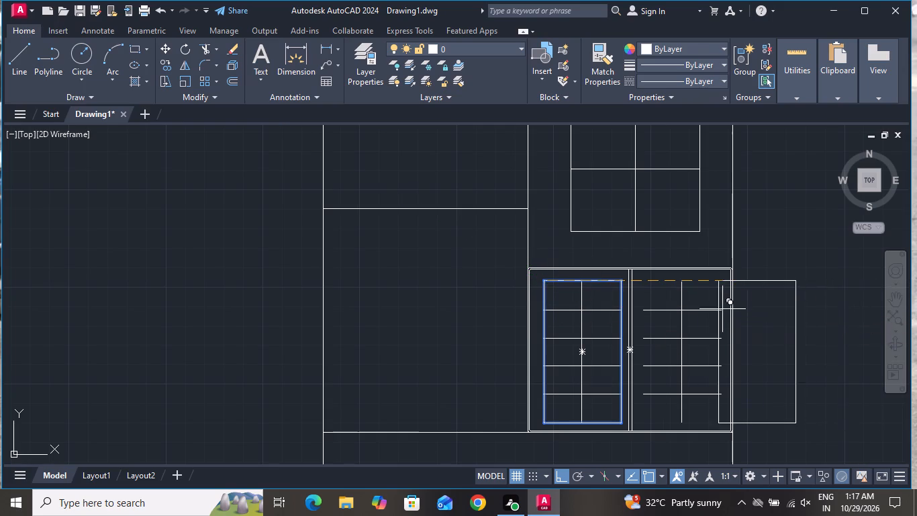
scroll(660, 306, "up", 2)
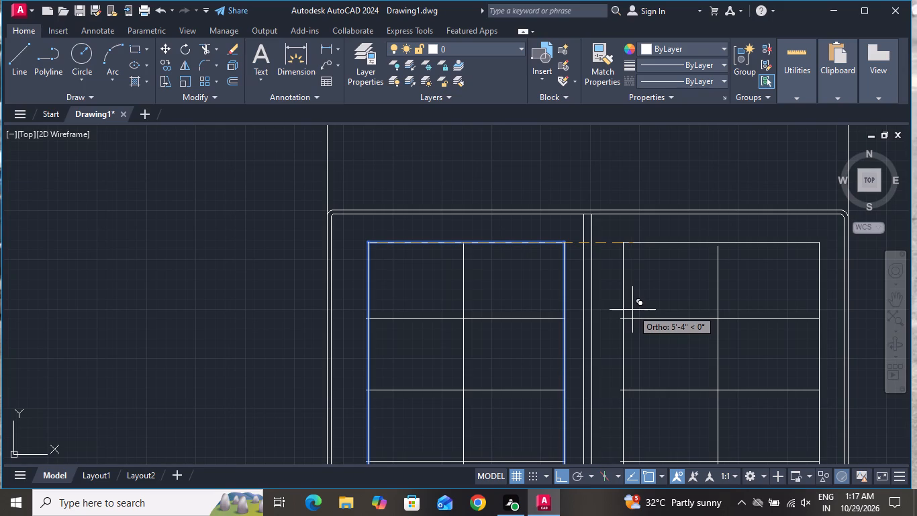
left_click(632, 310)
scroll(633, 299, "down", 2)
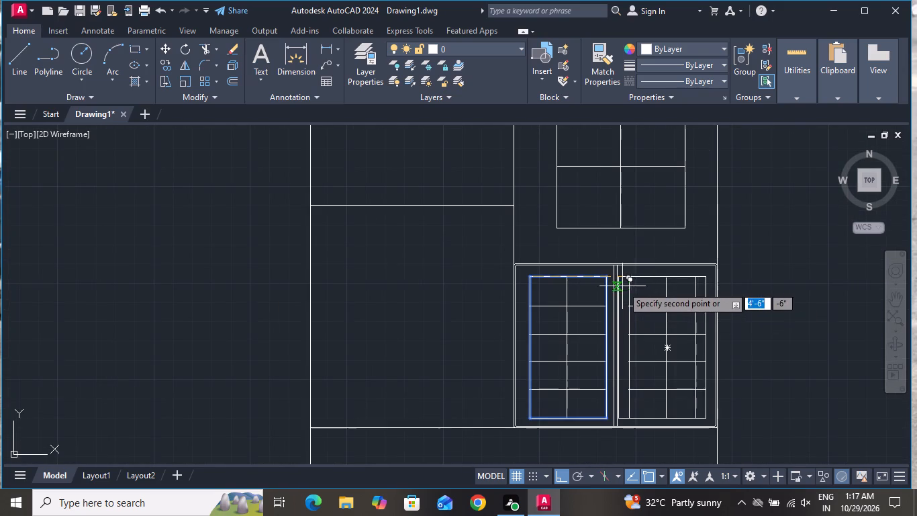
right_click_drag(669, 273, 669, 292)
left_click(698, 320)
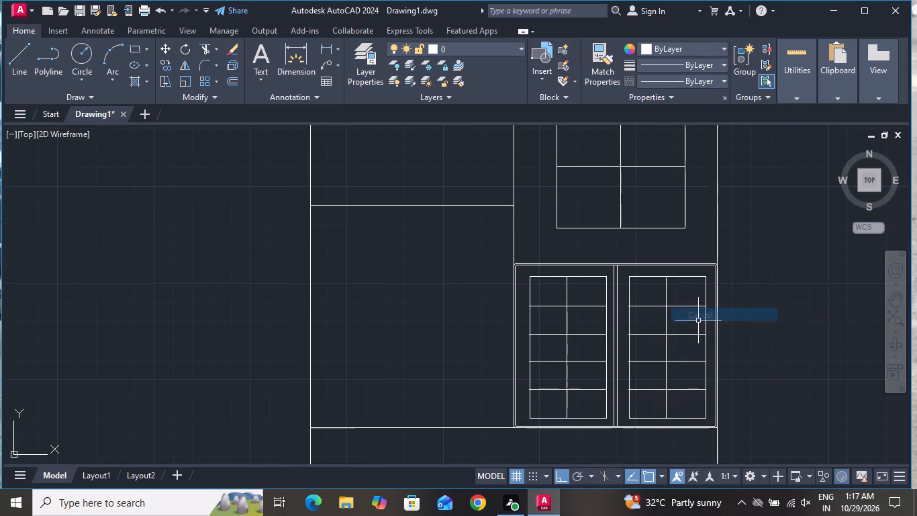
scroll(698, 320, "down", 1)
scroll(704, 357, "up", 2)
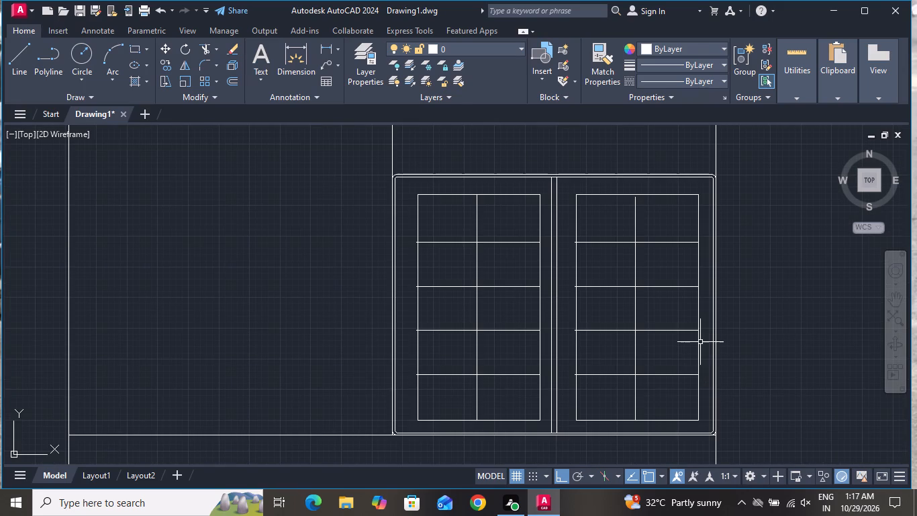
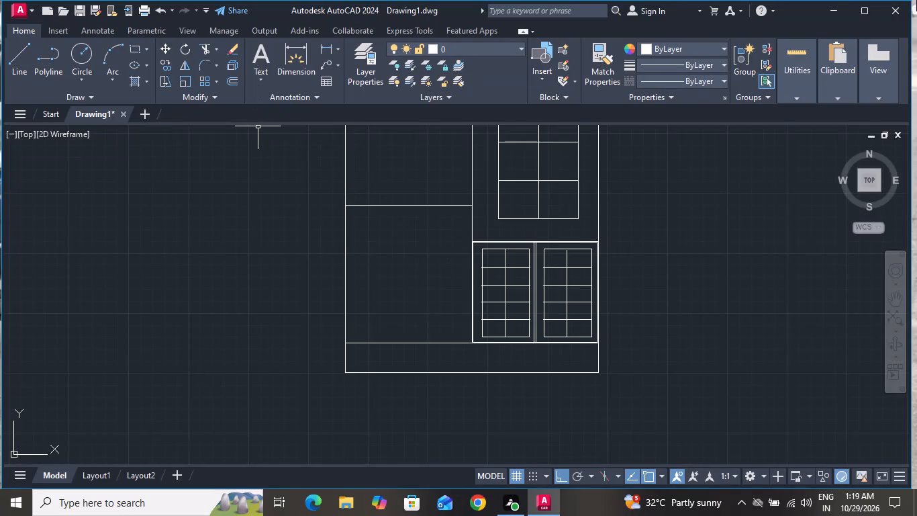
Trim the four horizontal grid lines' ends that overshoot the west side of the right door panel's grid frame.
left_click(204, 46)
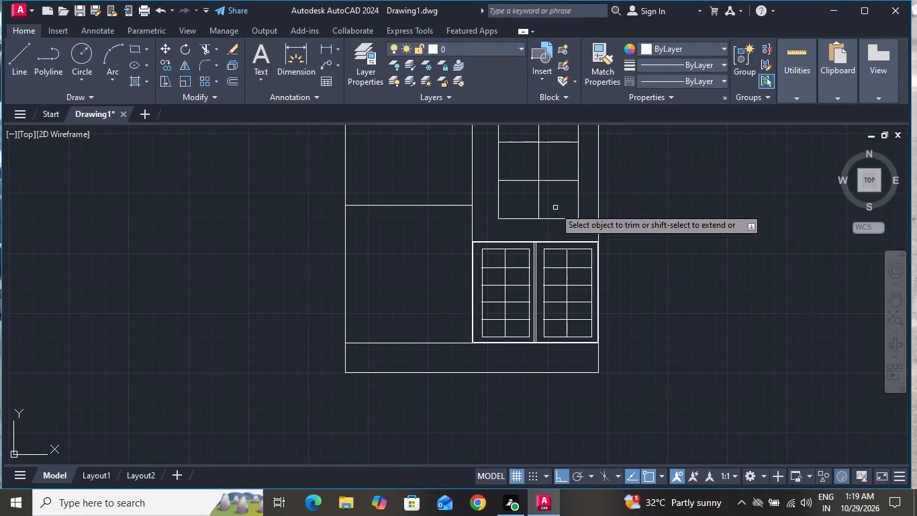
scroll(531, 222, "up", 2)
scroll(565, 365, "up", 3)
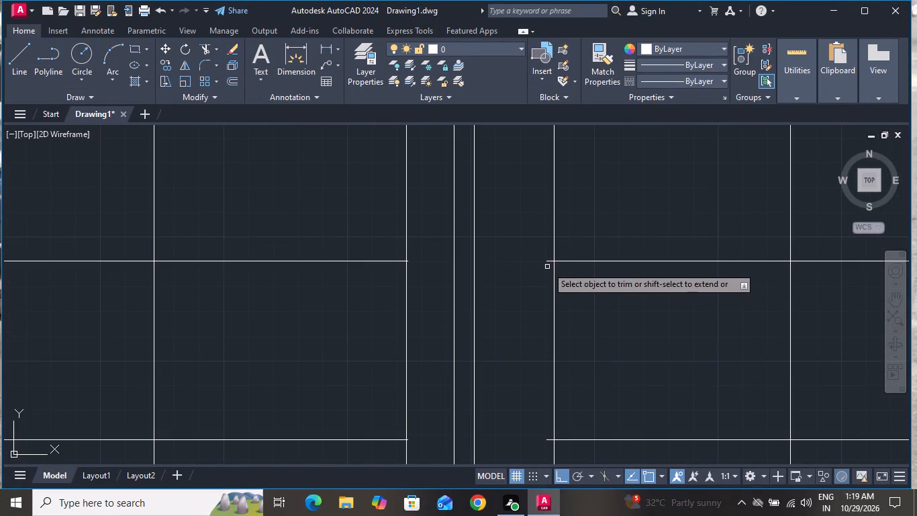
left_click(548, 262)
left_click(547, 439)
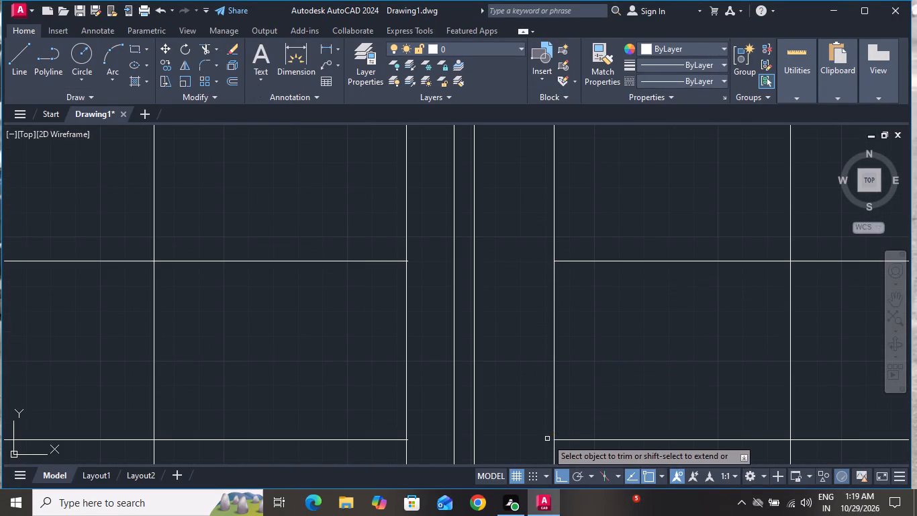
scroll(550, 345, "down", 3)
scroll(550, 413, "up", 4)
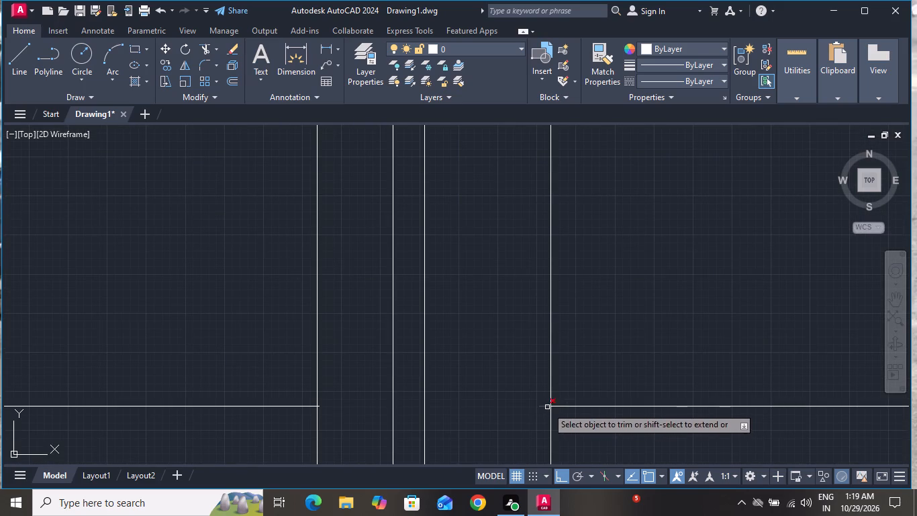
left_click(547, 407)
scroll(604, 359, "down", 3)
scroll(587, 441, "up", 4)
left_click(587, 442)
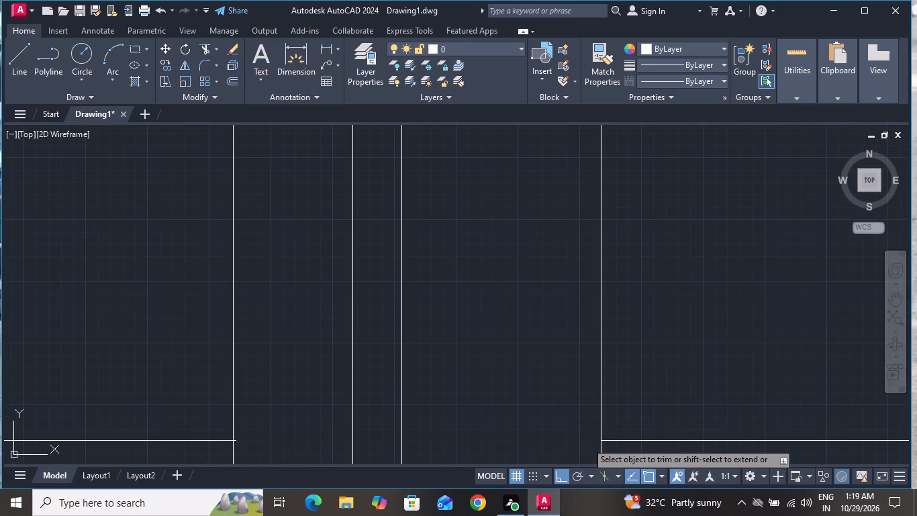
scroll(596, 341, "down", 6)
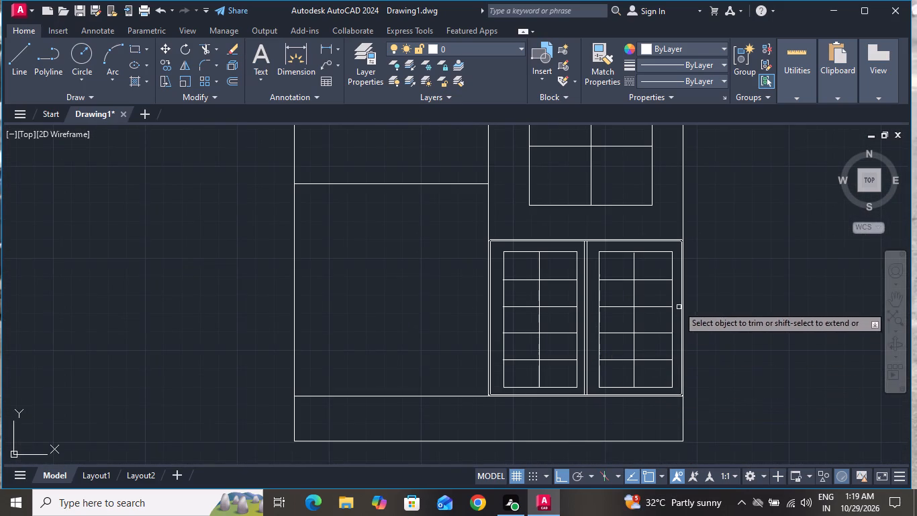
Trim both overshooting ends of the uppermost inner horizontal grid line at the left door panel's grid frame.
scroll(676, 279, "up", 5)
scroll(676, 275, "down", 5)
scroll(650, 275, "up", 4)
scroll(650, 275, "down", 4)
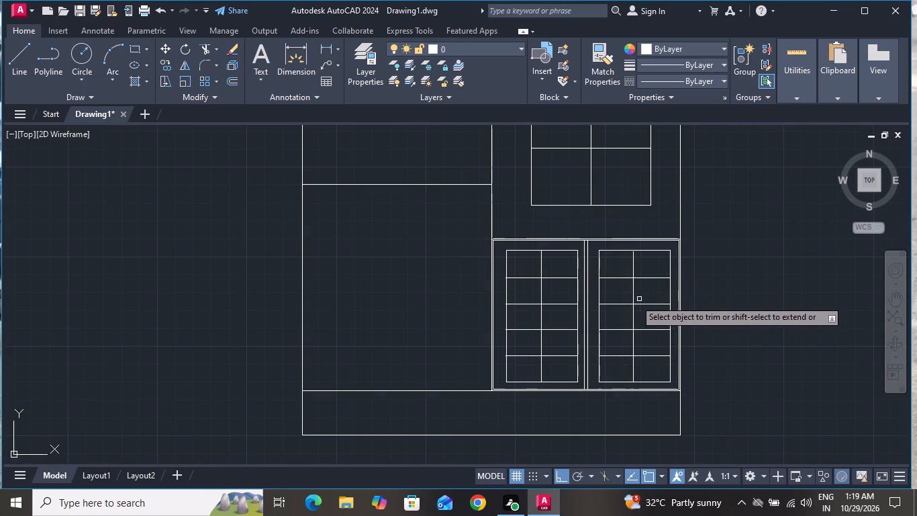
scroll(502, 282, "up", 3)
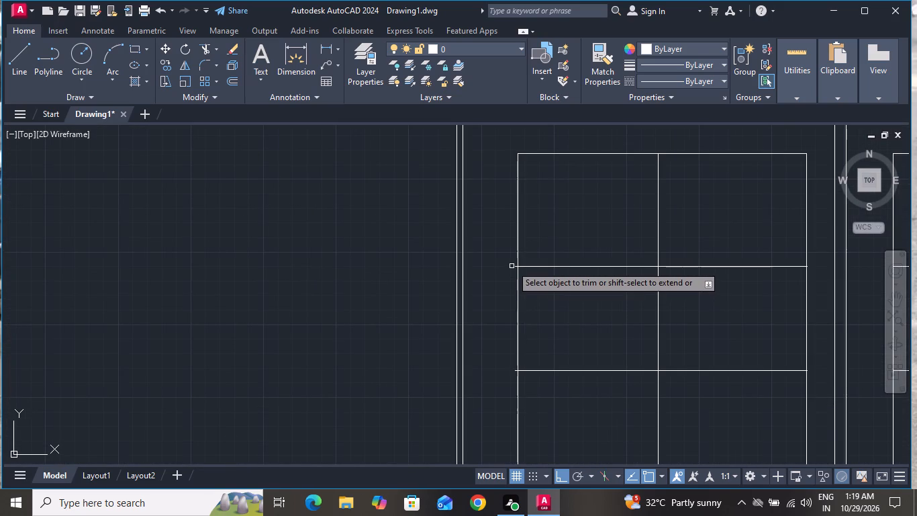
left_click(515, 267)
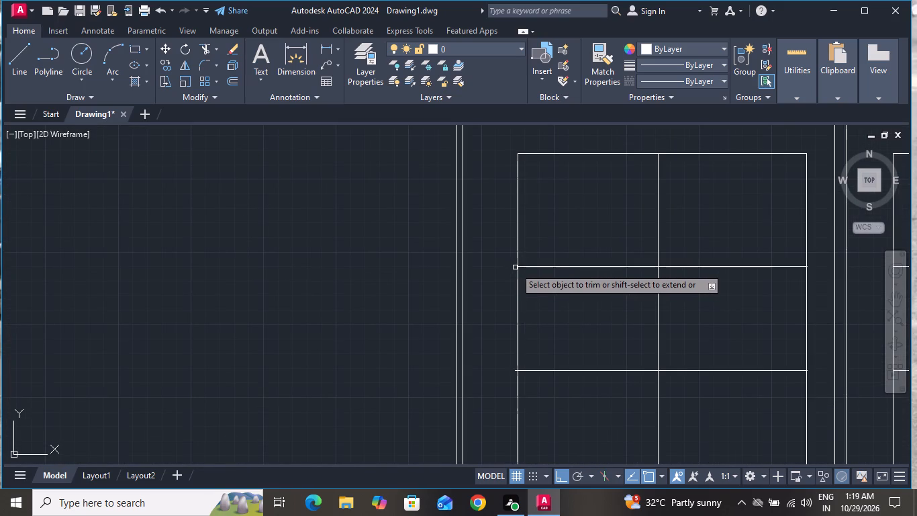
scroll(481, 287, "down", 1)
scroll(685, 270, "up", 3)
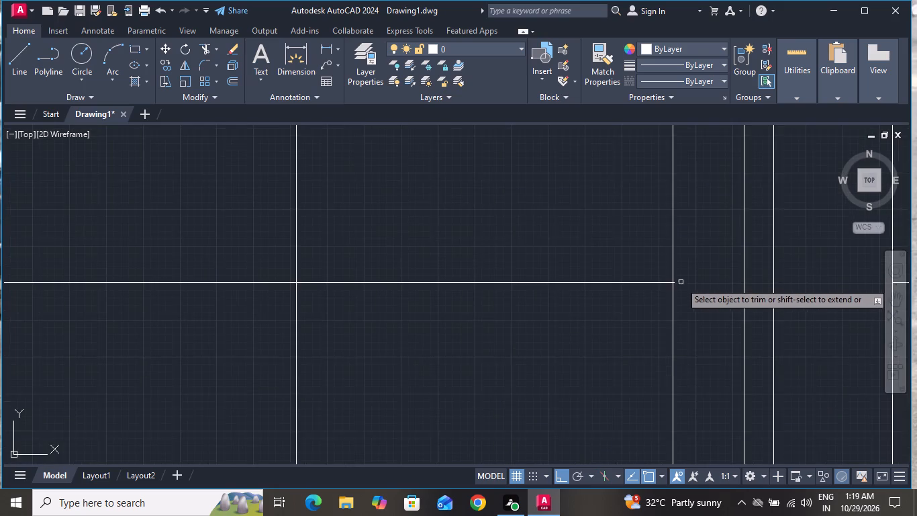
scroll(678, 284, "up", 2)
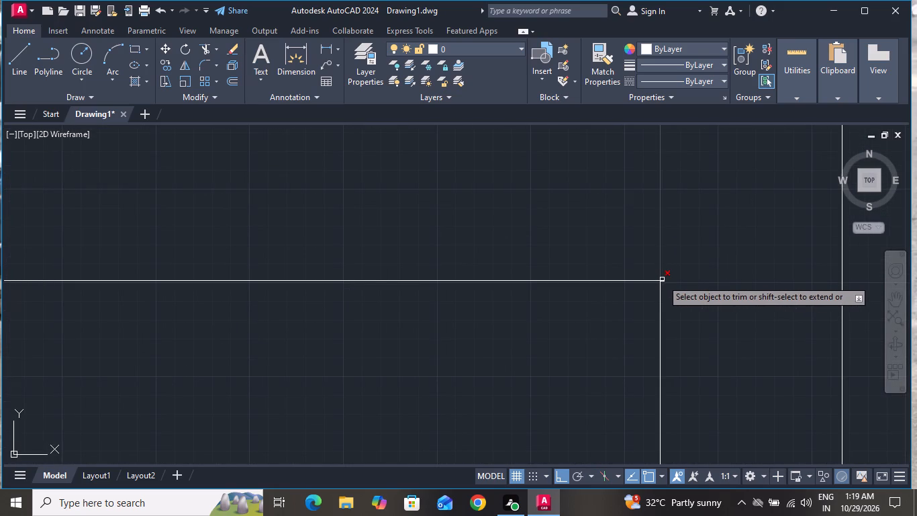
left_click(663, 281)
scroll(686, 239, "down", 4)
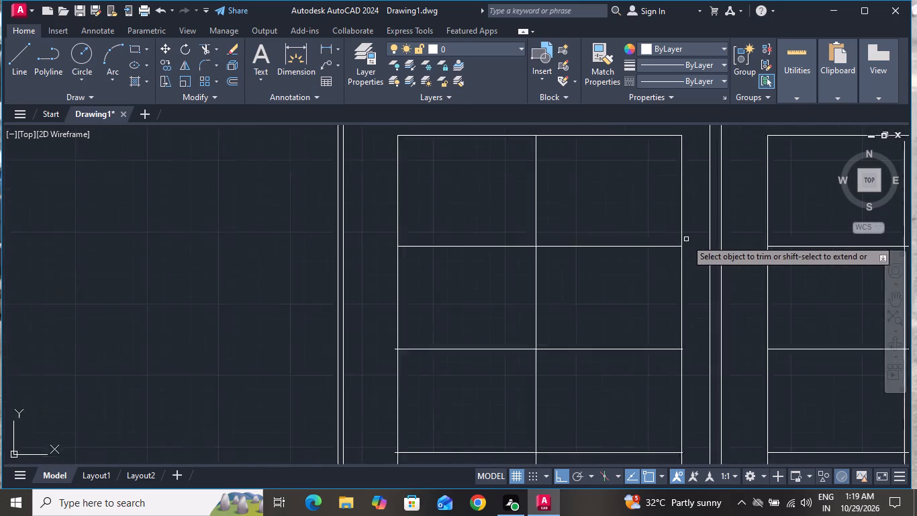
Trim the lower three grid lines' overshooting ends at the west side of the left door panel's frame, and end Trim.
scroll(686, 239, "down", 1)
scroll(497, 313, "up", 2)
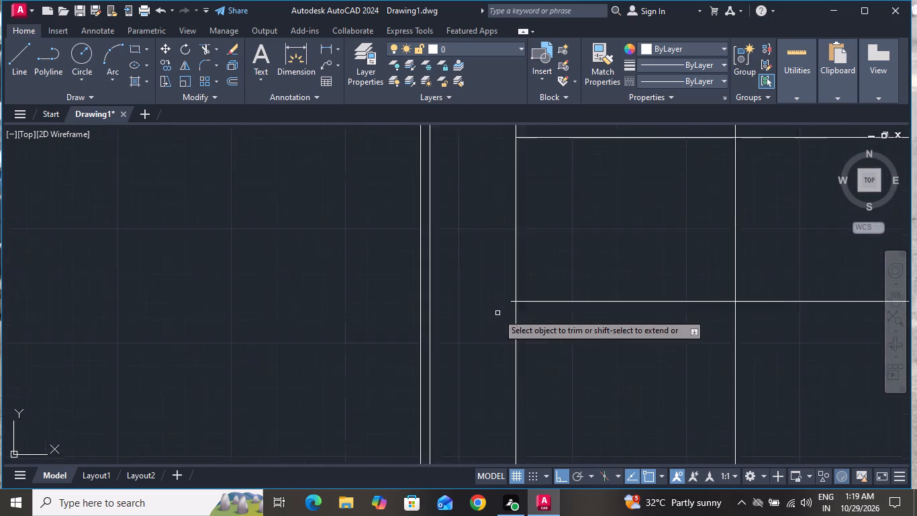
scroll(497, 313, "up", 3)
left_click(550, 269)
scroll(552, 259, "down", 4)
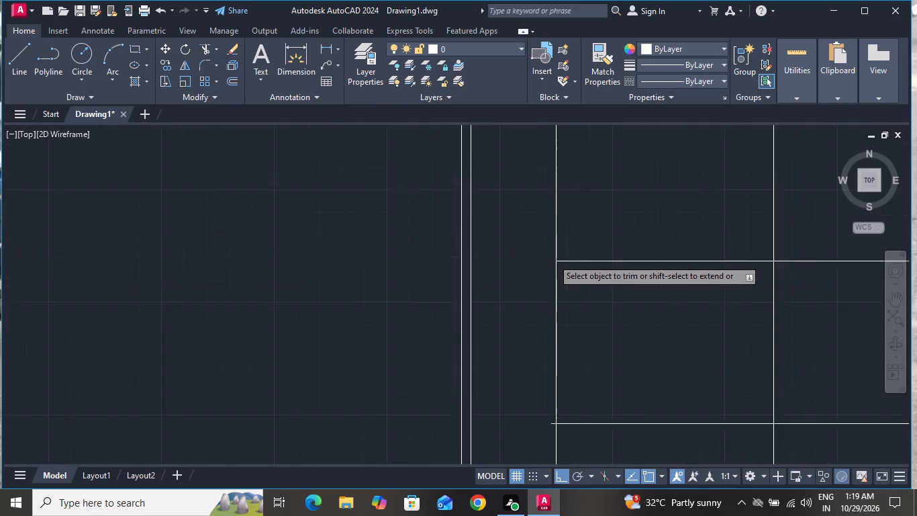
scroll(547, 368, "up", 6)
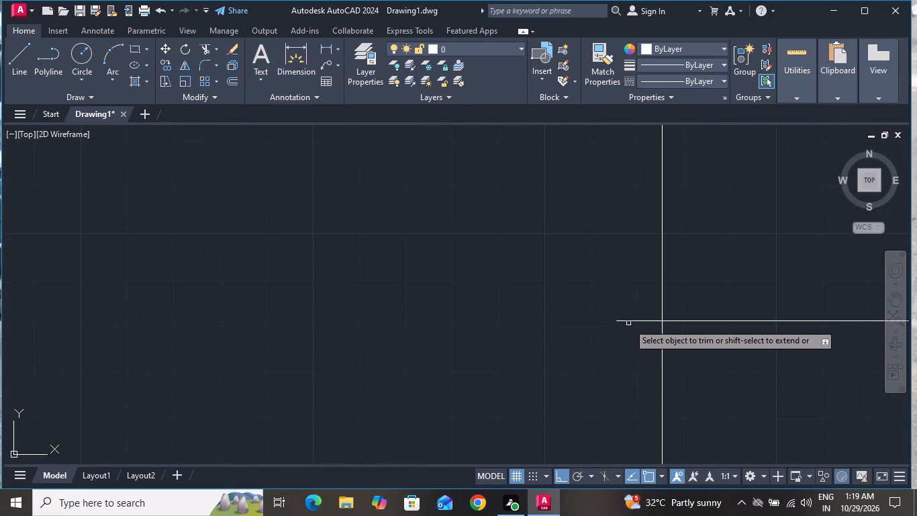
left_click(628, 321)
scroll(610, 296, "down", 5)
scroll(622, 359, "down", 3)
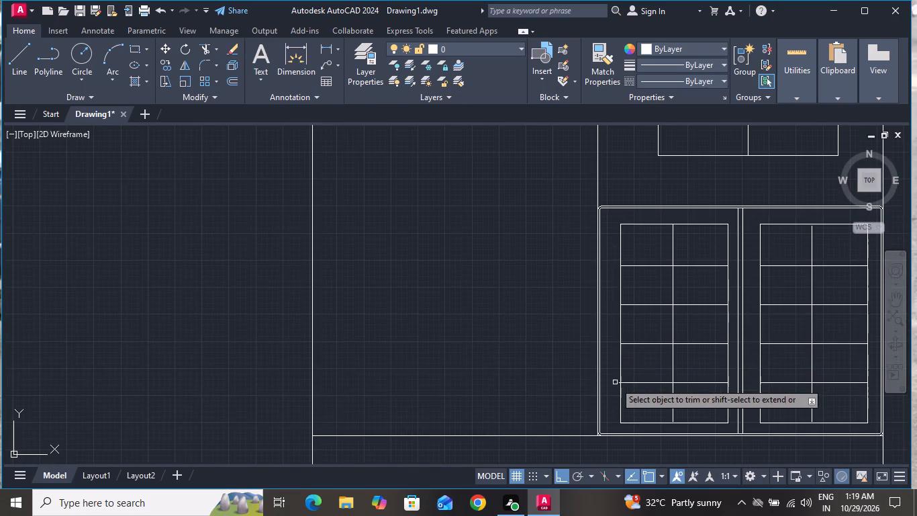
scroll(610, 389, "up", 5)
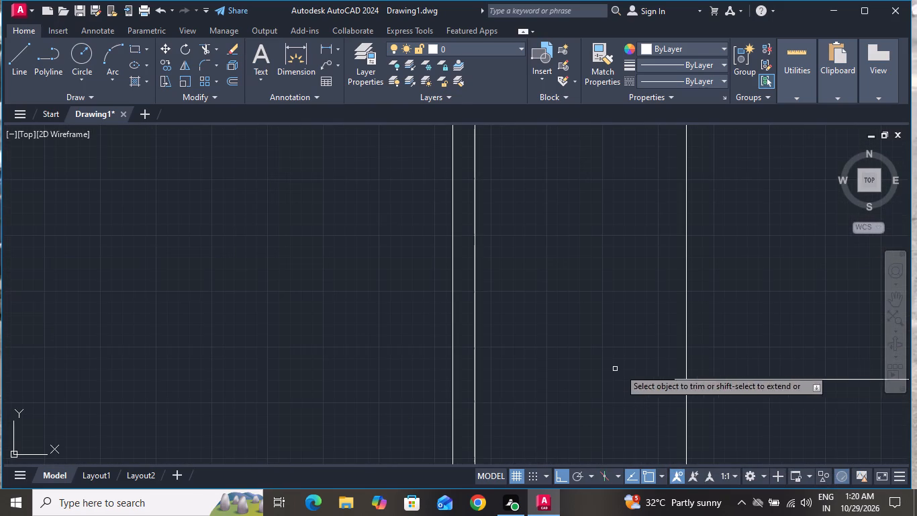
left_click(677, 378)
scroll(665, 306, "down", 2)
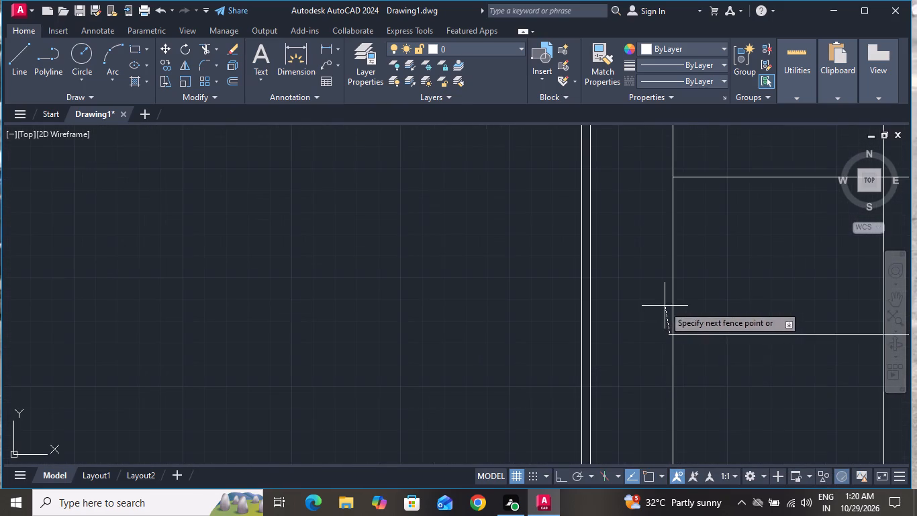
left_click(661, 356)
scroll(634, 286, "down", 2)
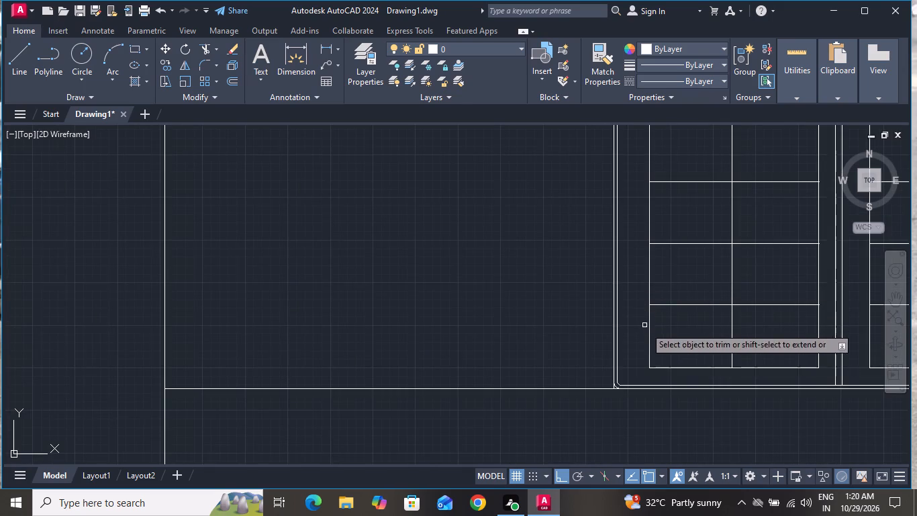
scroll(620, 363, "down", 2)
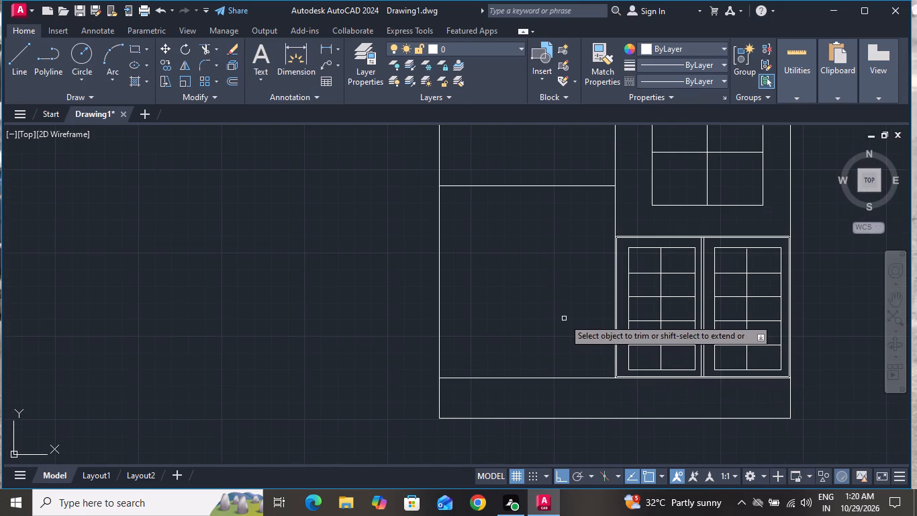
right_click(564, 318)
left_click(585, 151)
Draw a door rectangle about 3'-9" wide and 8' high on the plinth line, just west of the two-panel door.
scroll(586, 359, "down", 2)
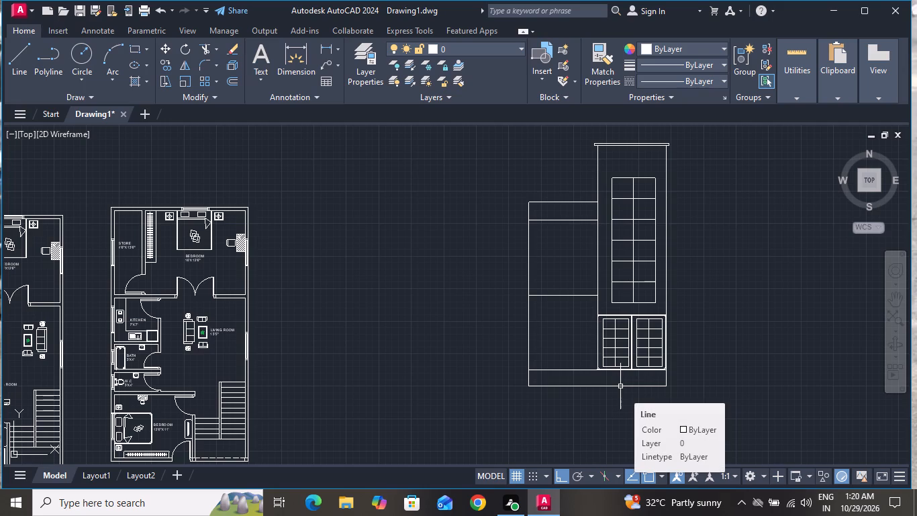
left_click(139, 51)
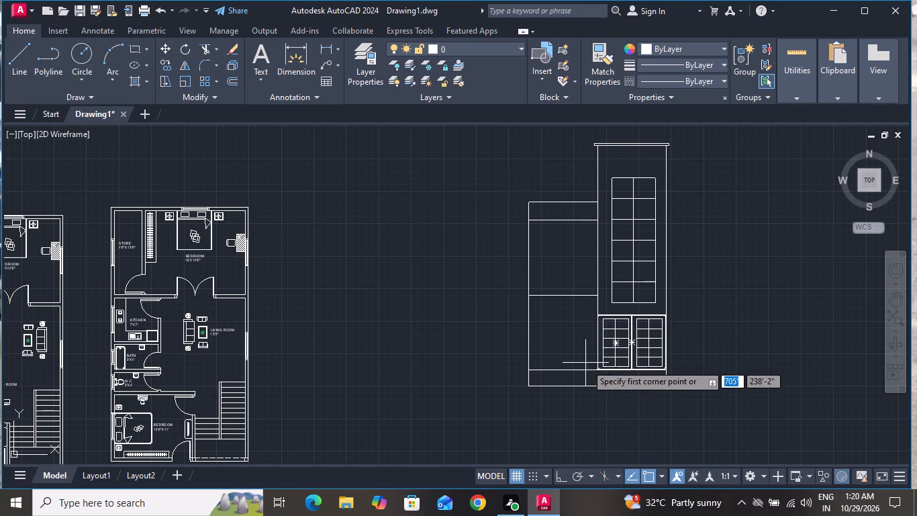
scroll(587, 375, "up", 1)
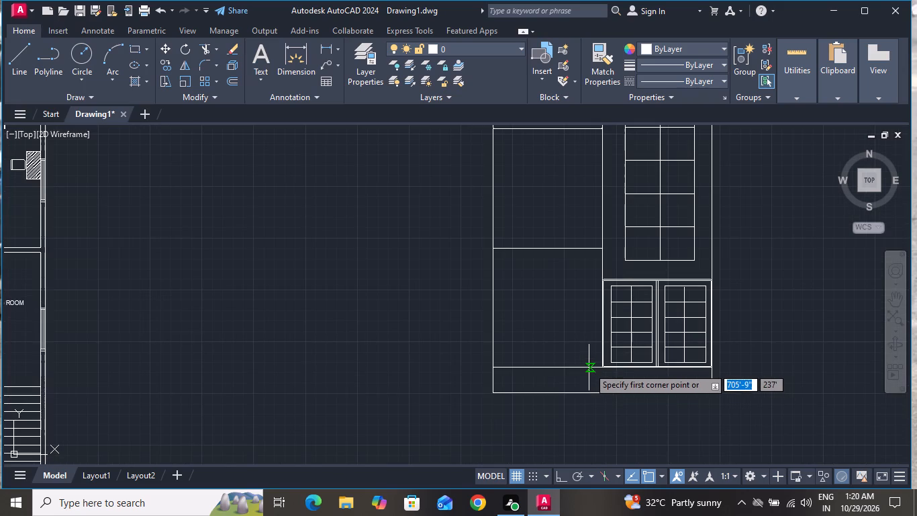
left_click(591, 367)
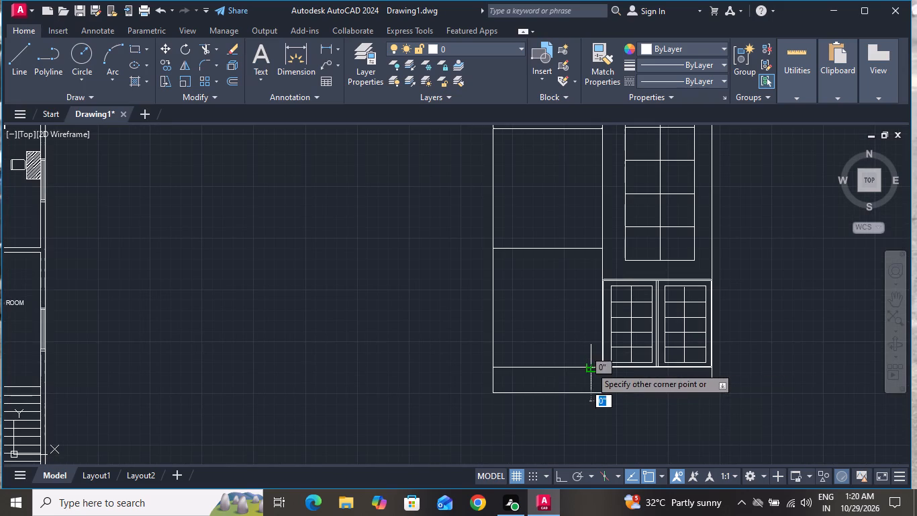
left_click(553, 286)
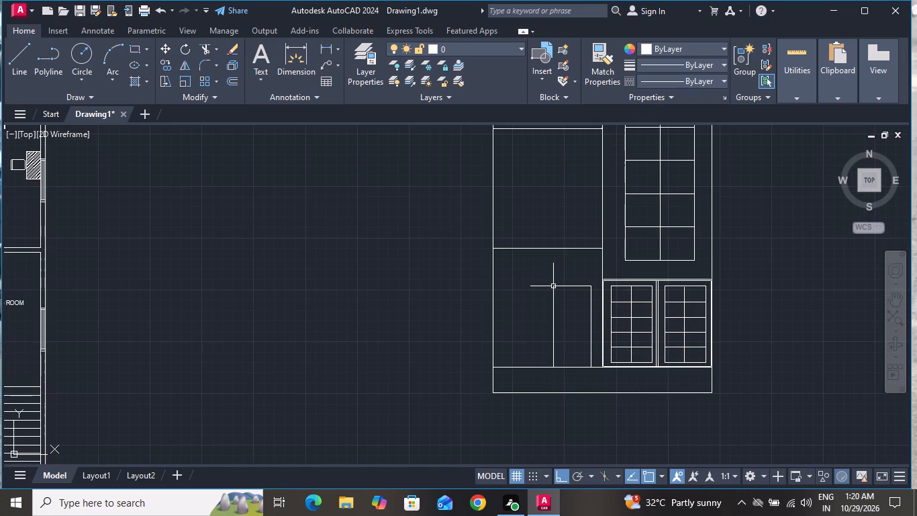
Draw a vertical centre line from the new door rectangle's top midpoint down to the plinth line.
left_click(13, 51)
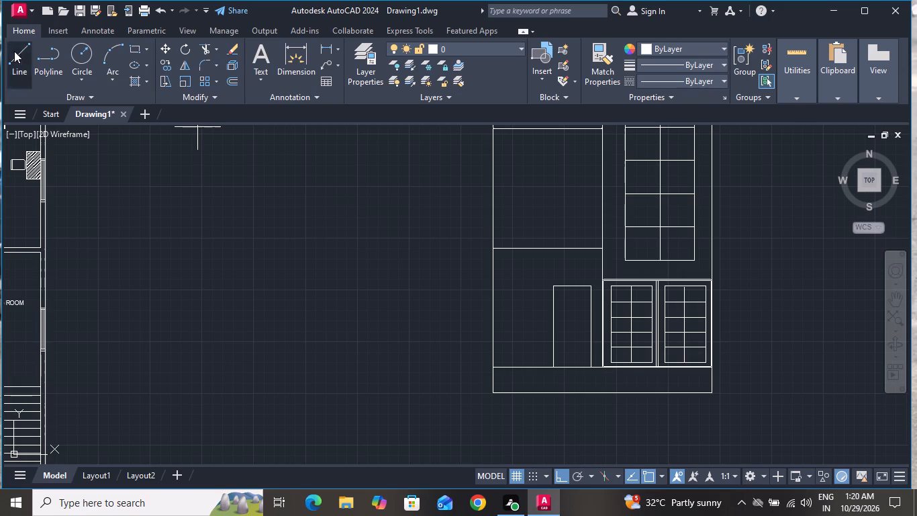
scroll(558, 327, "up", 1)
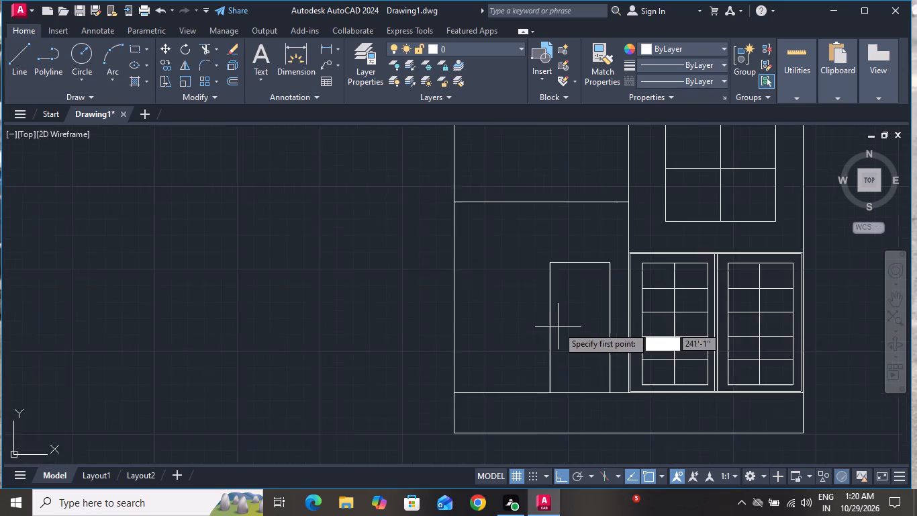
scroll(558, 327, "up", 1)
left_click(589, 225)
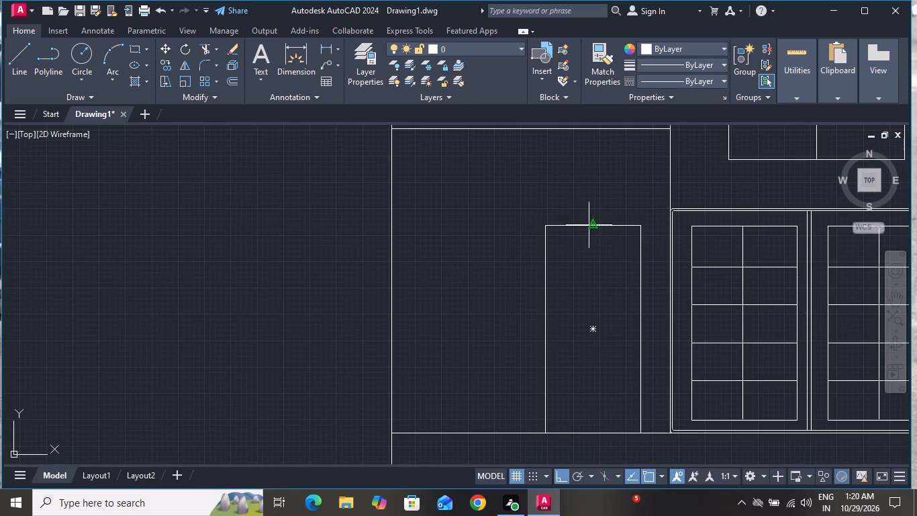
left_click(595, 433)
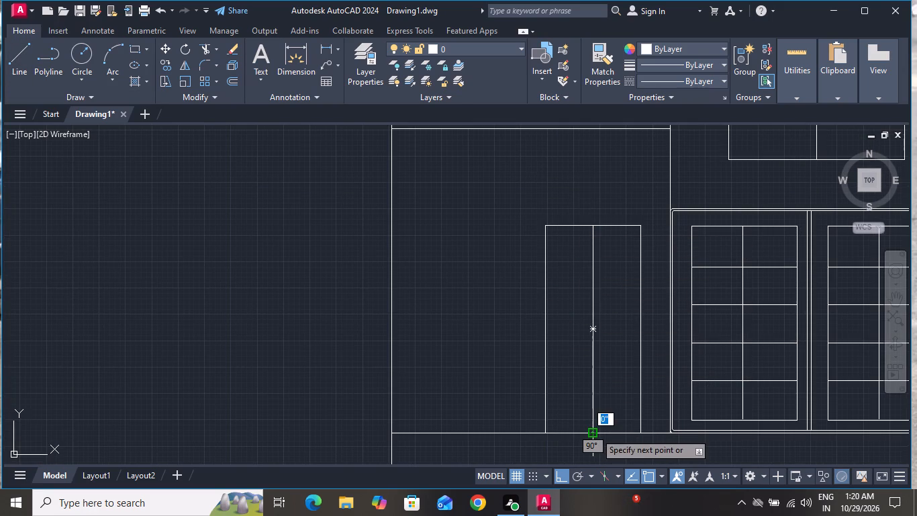
right_click(595, 433)
left_click(621, 308)
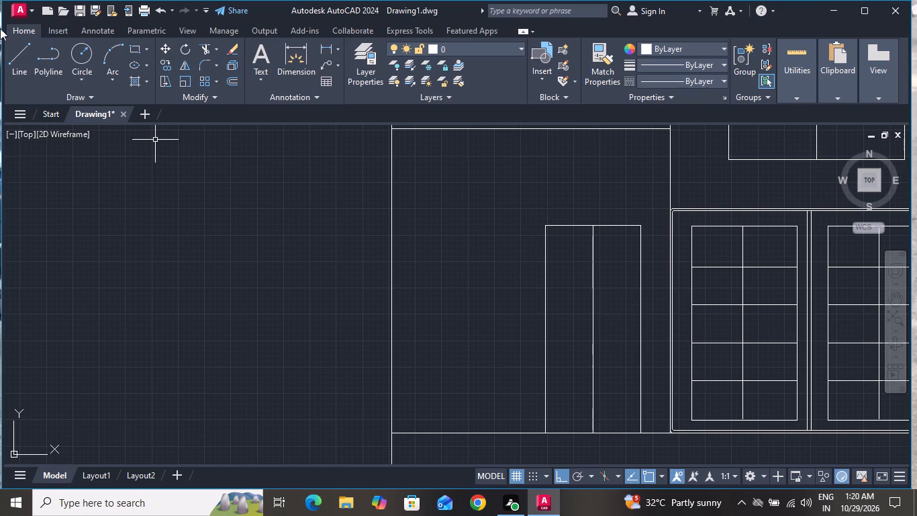
Draw a horizontal line across the new door rectangle at mid-height, joining the midpoints of its two sides.
left_click(12, 50)
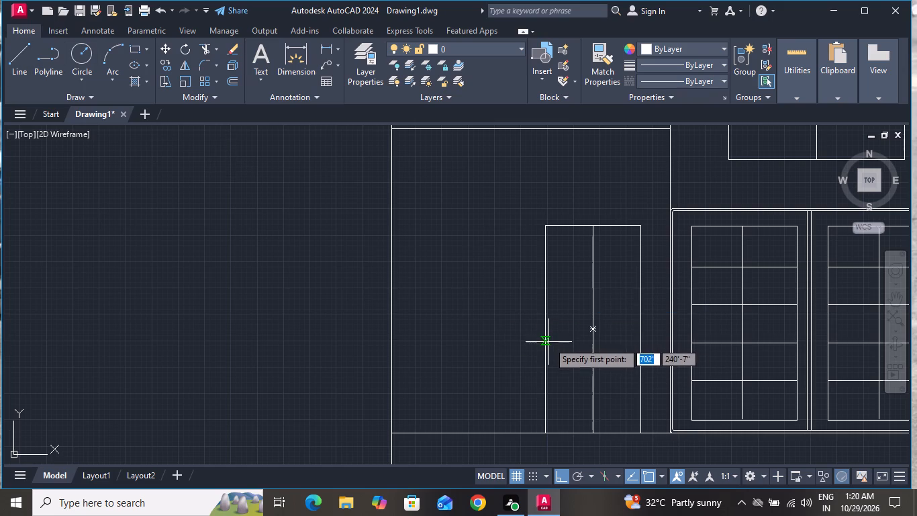
left_click(547, 330)
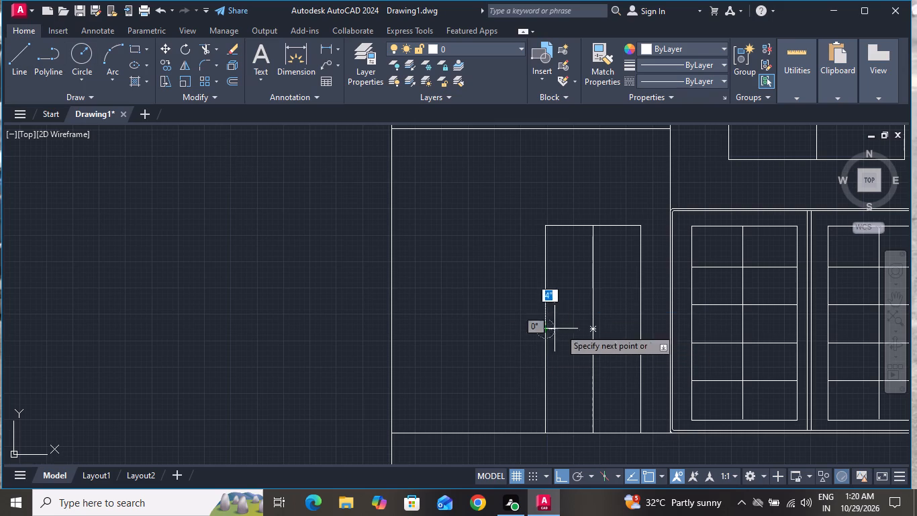
left_click(640, 329)
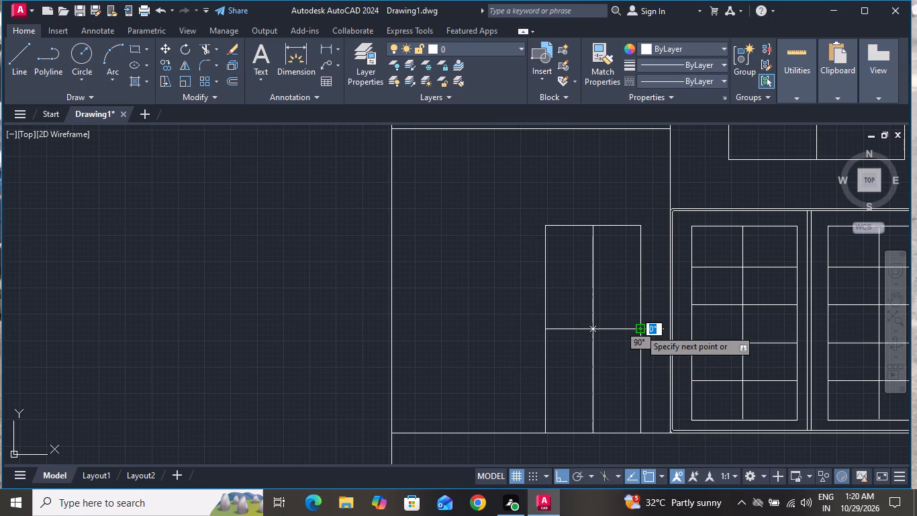
right_click(640, 329)
left_click(648, 349)
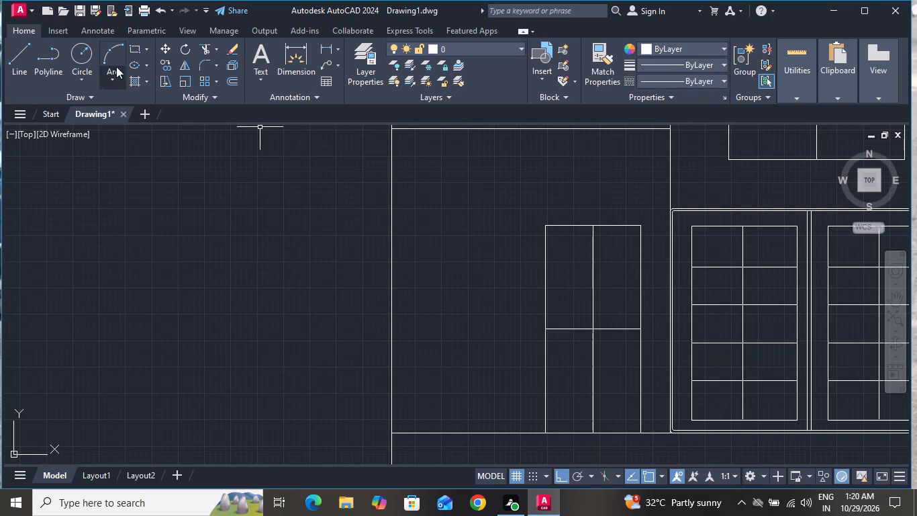
Draw an inset panel rectangle about 1'-4" wide and 3'-6" high inside the four-part door's upper-west quarter.
left_click(131, 48)
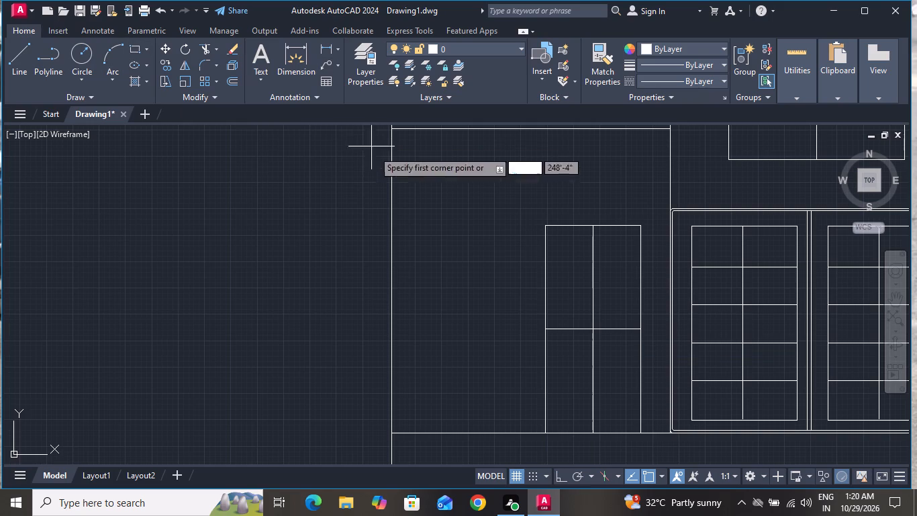
scroll(561, 255, "up", 1)
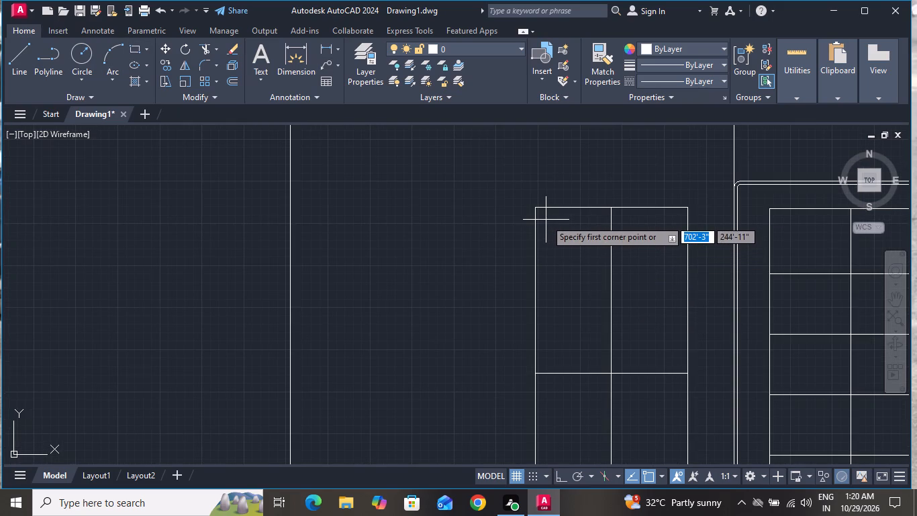
left_click(544, 221)
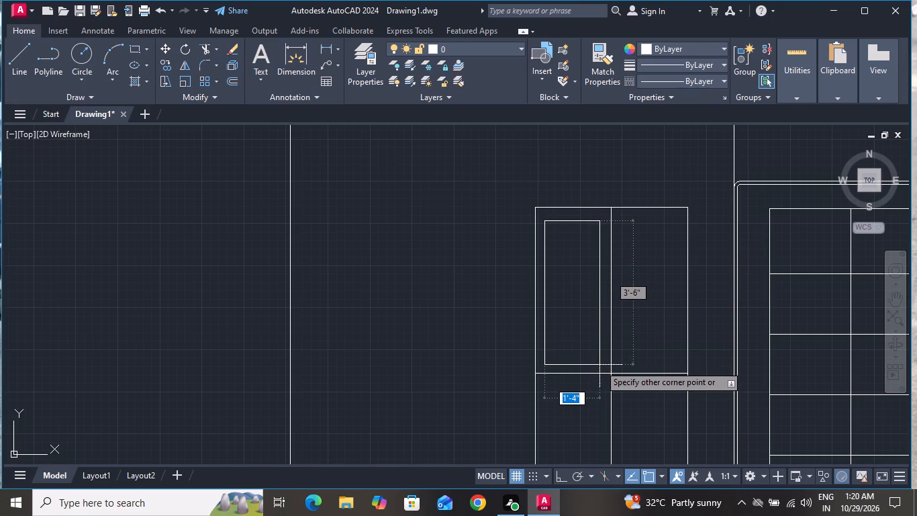
left_click(601, 365)
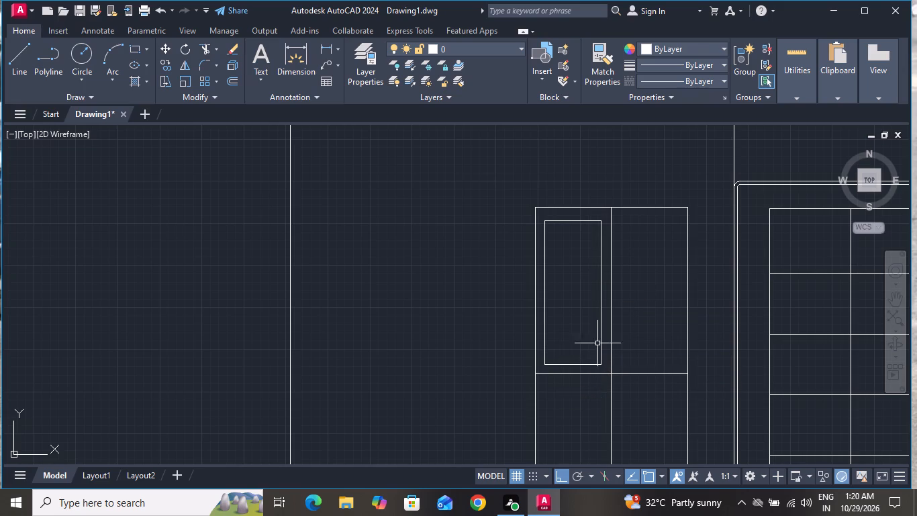
Copy the inset panel rectangle into the four-part door's other three quarters, centred like the original, and end Copy.
left_click(600, 279)
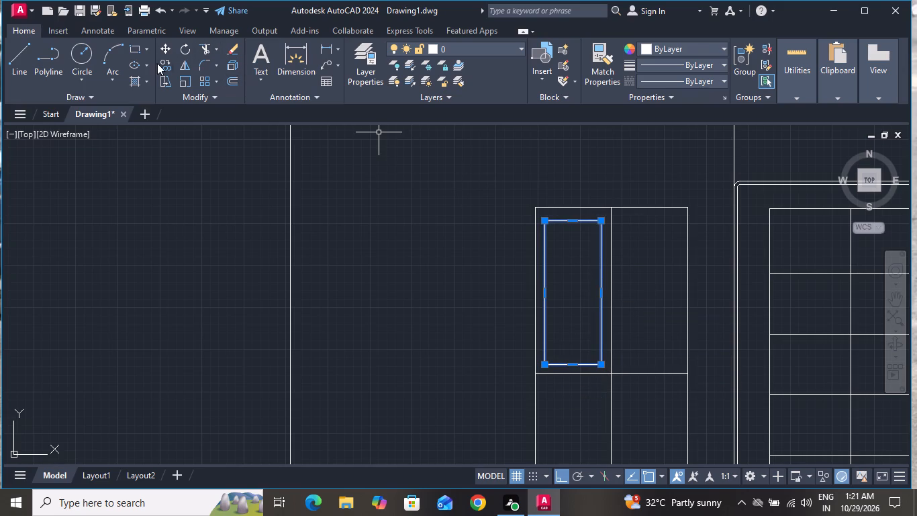
left_click(162, 64)
left_click(578, 291)
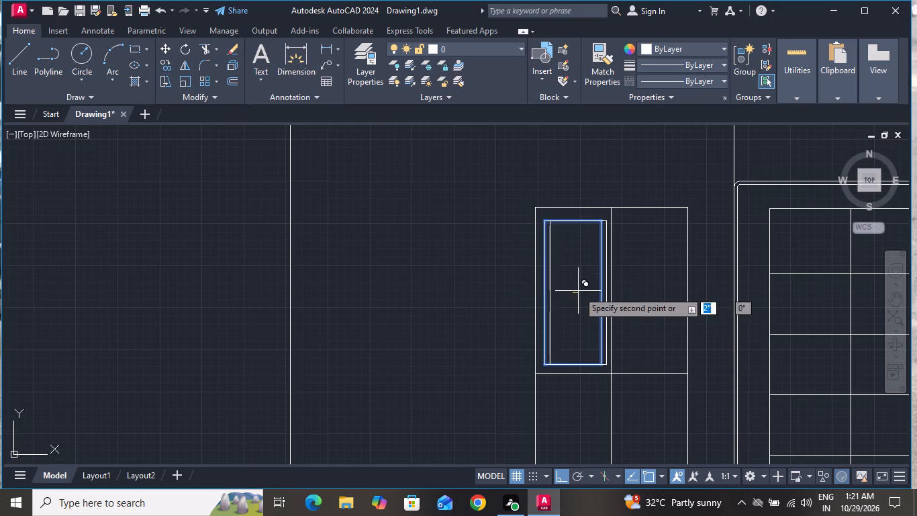
left_click(648, 300)
scroll(635, 283, "down", 3)
left_click(560, 476)
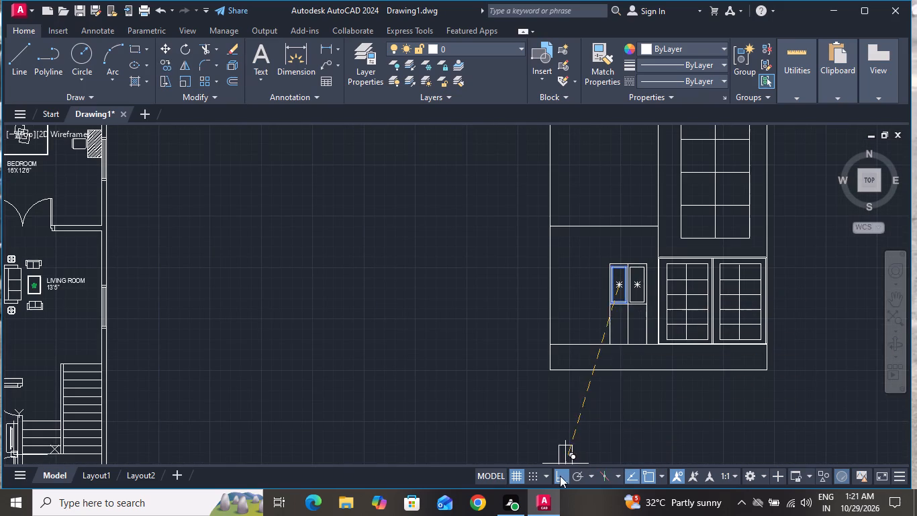
scroll(618, 308, "up", 3)
scroll(616, 318, "down", 1)
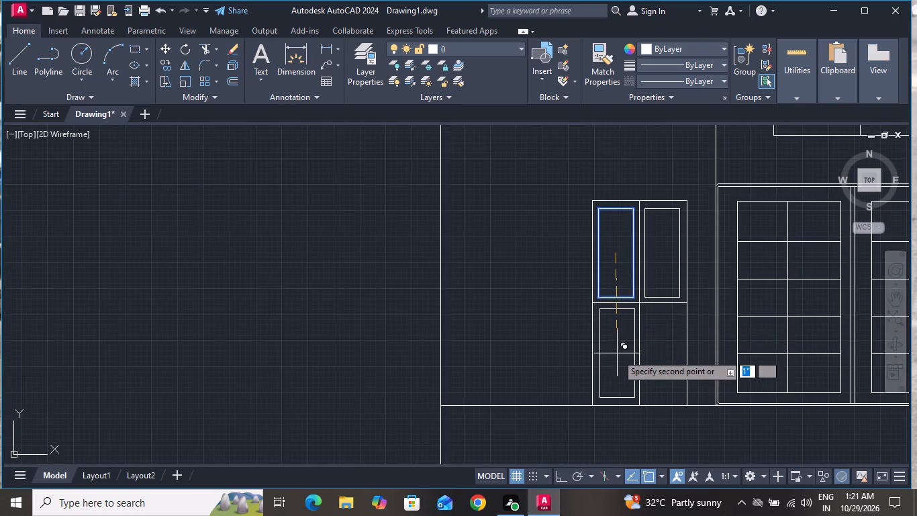
scroll(617, 356, "up", 1)
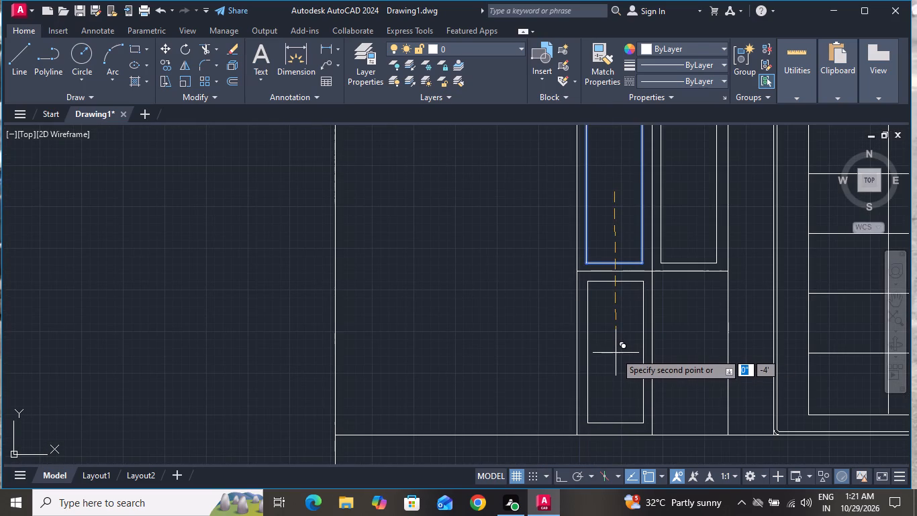
left_click(616, 353)
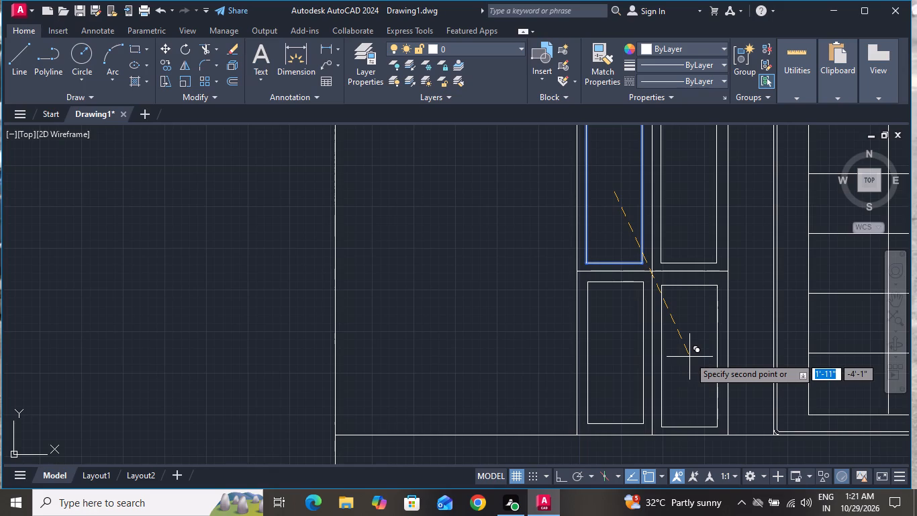
left_click(689, 353)
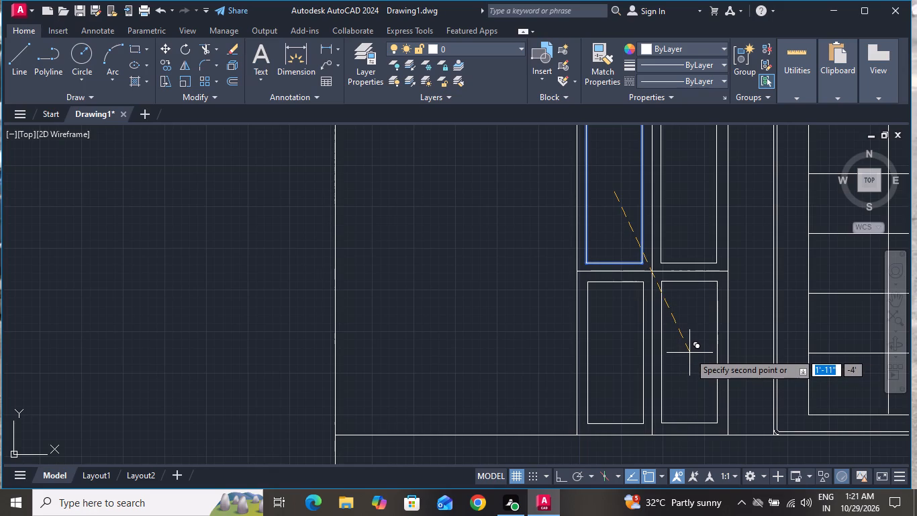
right_click(689, 353)
left_click(748, 185)
Draw a window rectangle about 3'-3" wide and 3'-2" high west of the four-part door, its top level with the door's top.
scroll(620, 331, "down", 2)
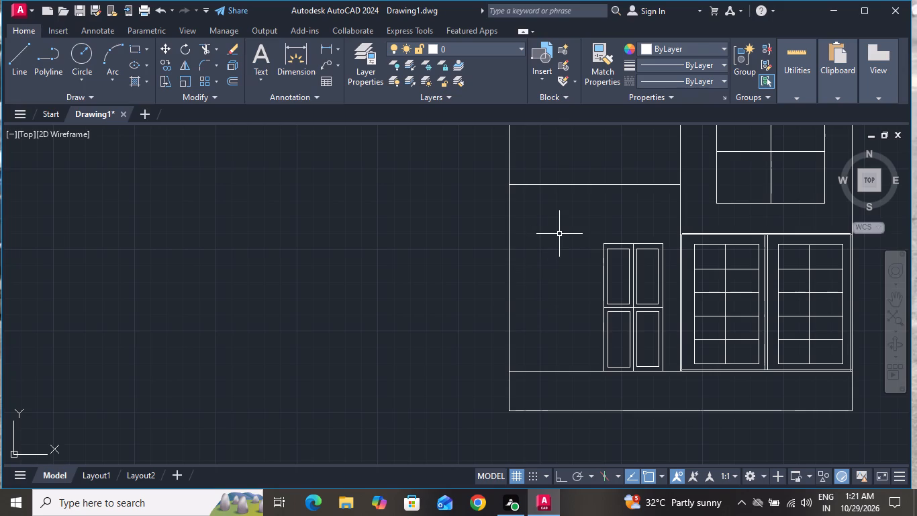
left_click(136, 49)
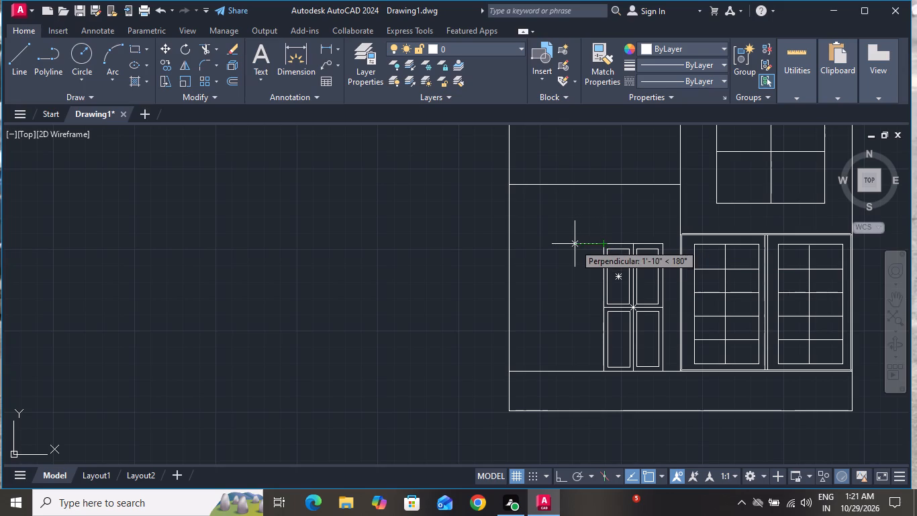
left_click(575, 244)
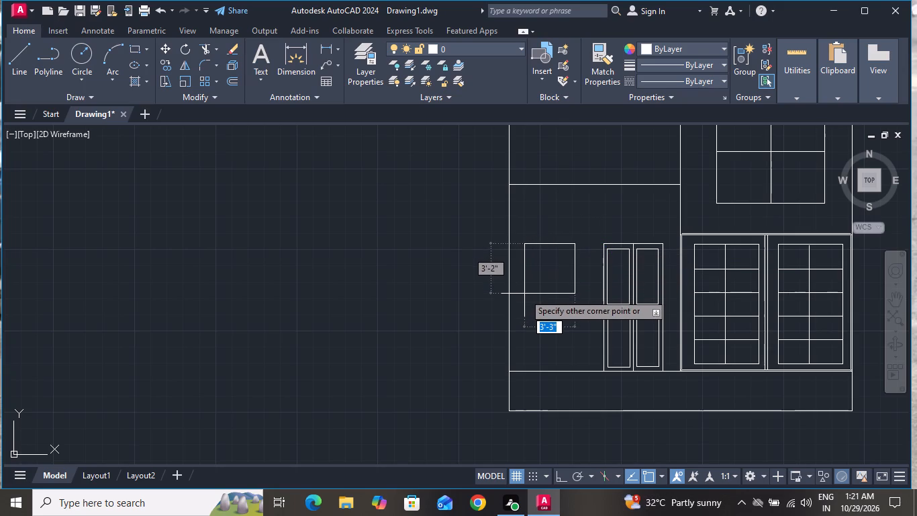
left_click(524, 293)
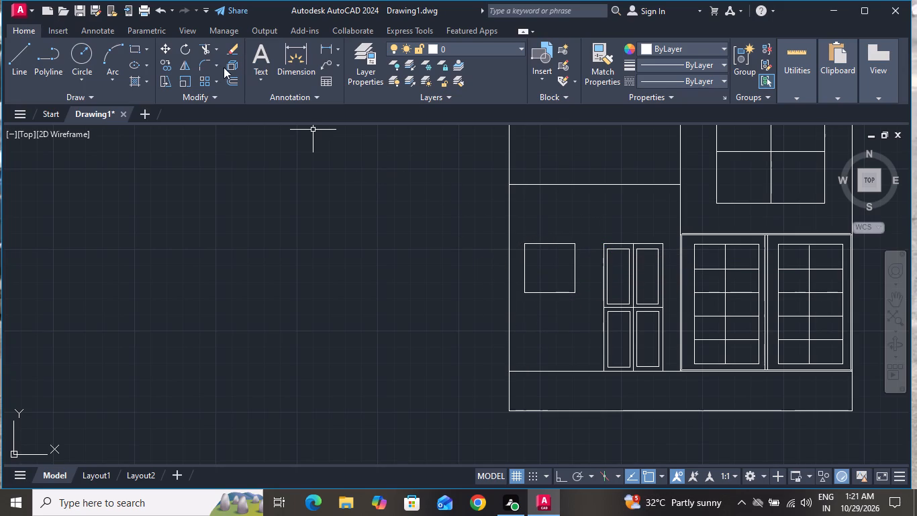
Draw two full-height vertical lines about 1'-4" apart in the new window, leaving equal narrow sashes on either side.
left_click(28, 62)
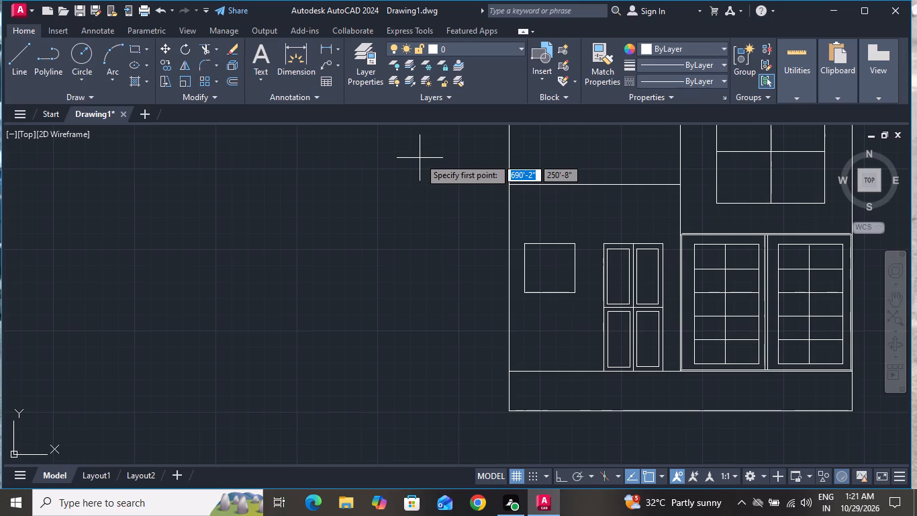
scroll(539, 259, "up", 2)
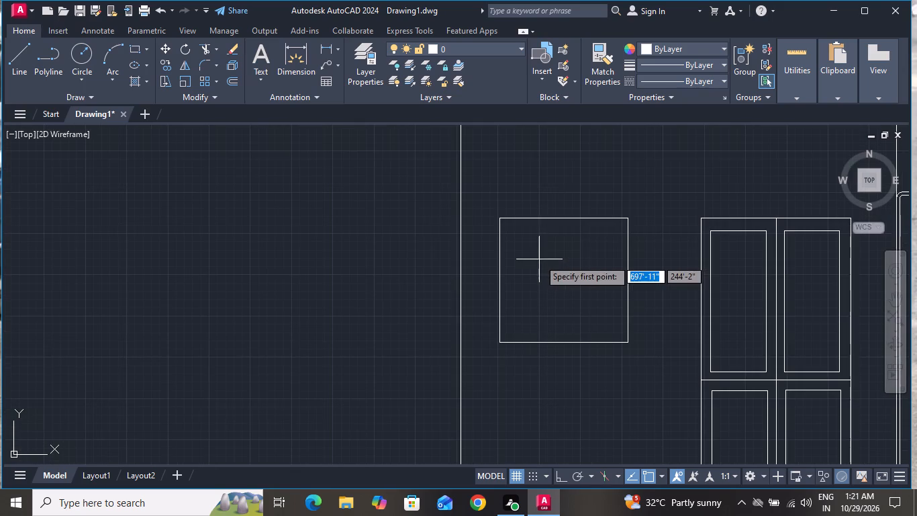
left_click(536, 218)
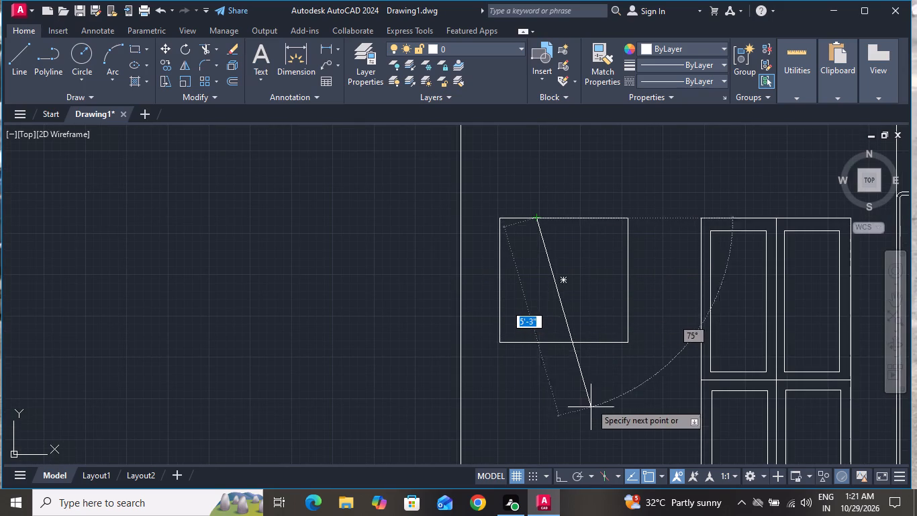
left_click(563, 473)
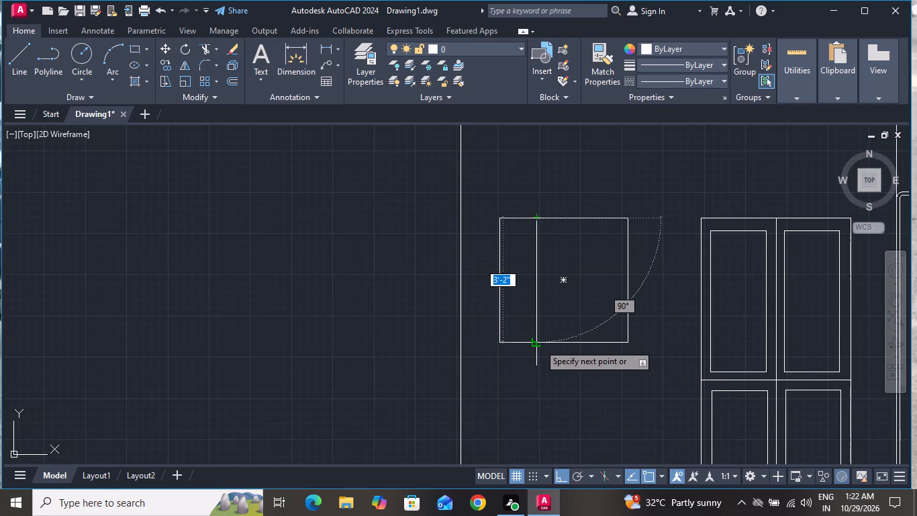
left_click(538, 342)
right_click(538, 342)
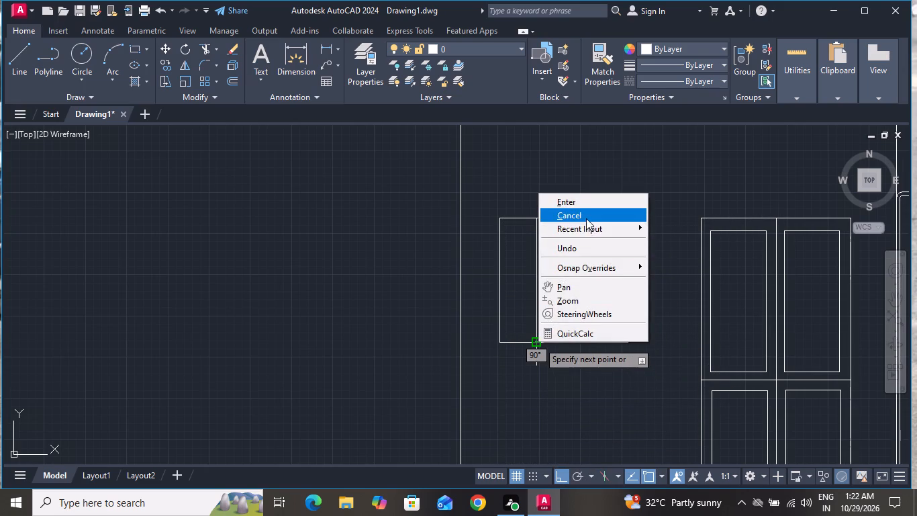
left_click(586, 218)
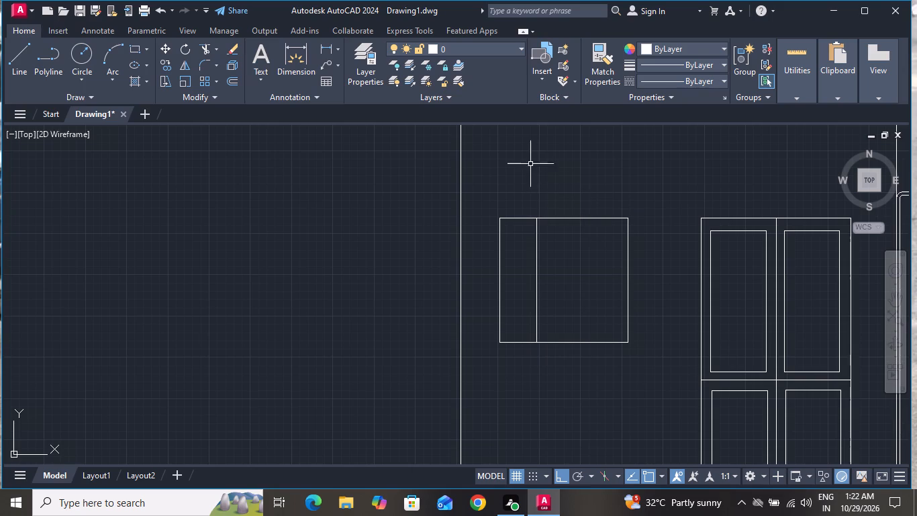
left_click(9, 54)
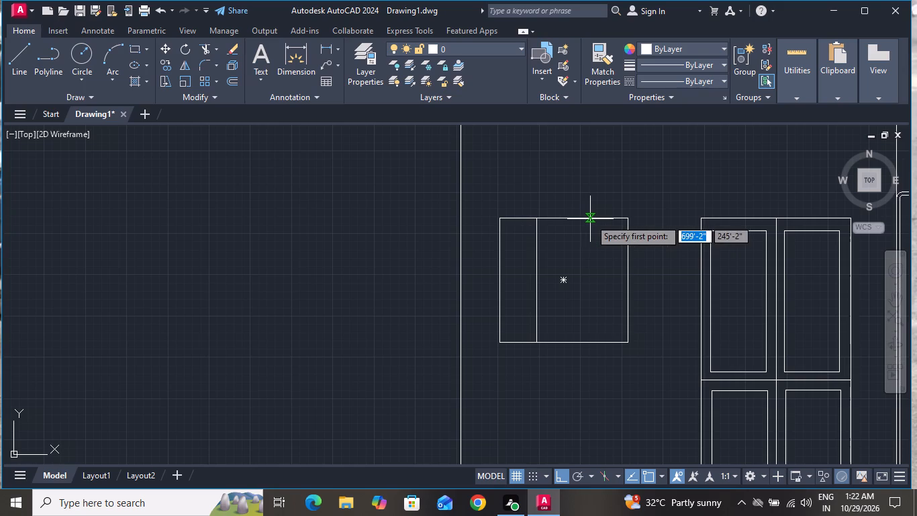
left_click(591, 218)
left_click(595, 341)
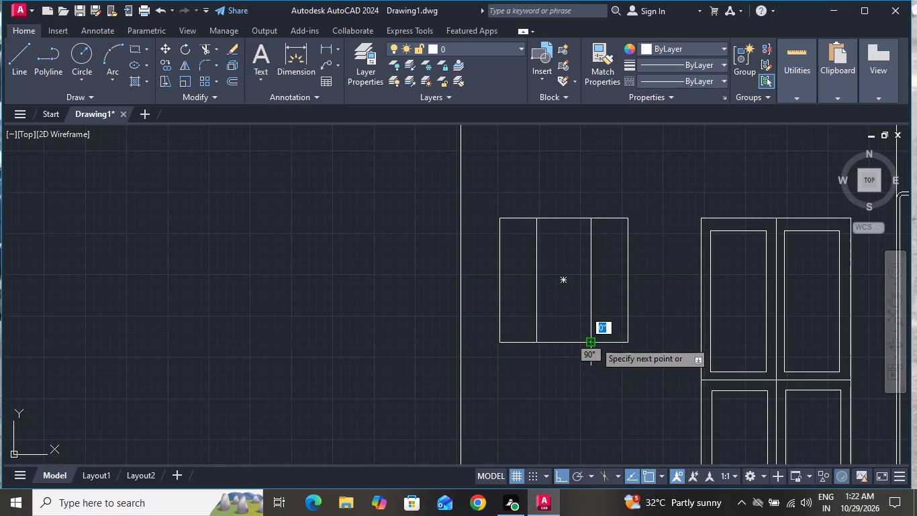
right_click(595, 341)
left_click(638, 216)
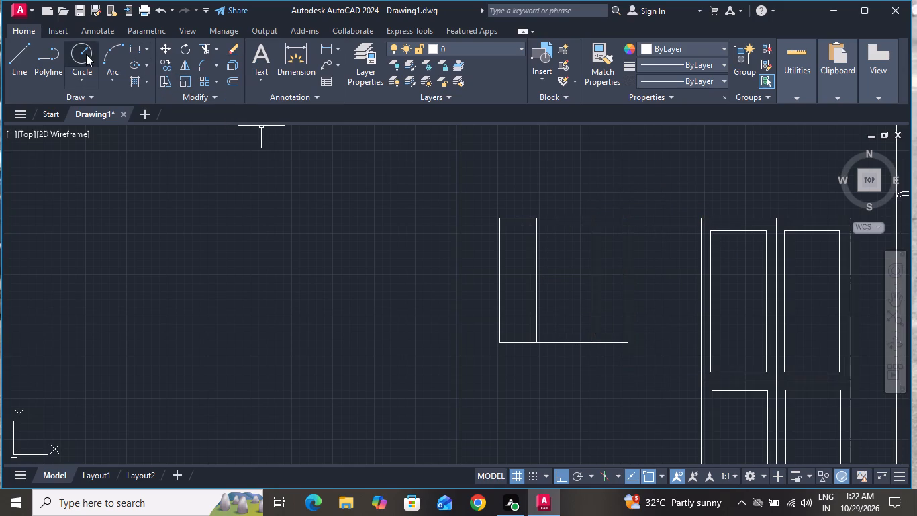
Draw a V-shaped opening mark in the west sash, from its east corners to the midpoint of the window's west edge.
left_click(28, 53)
left_click(536, 219)
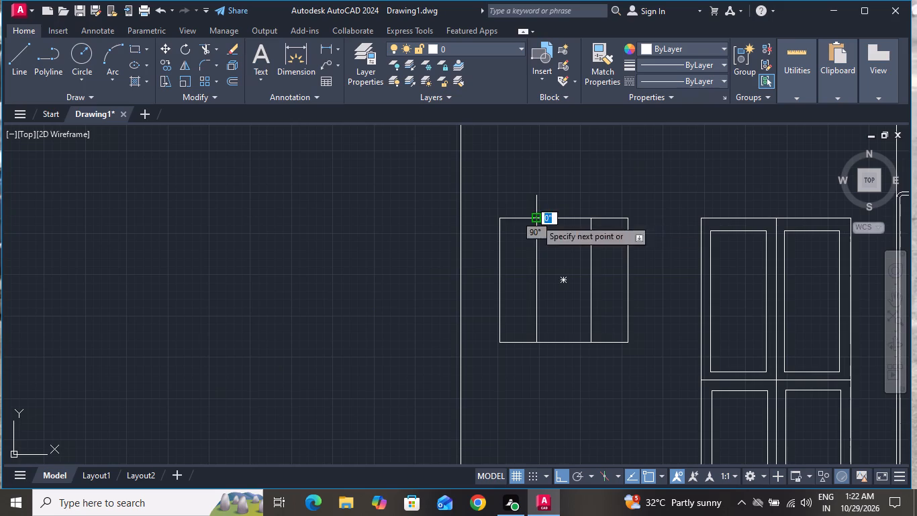
left_click(499, 280)
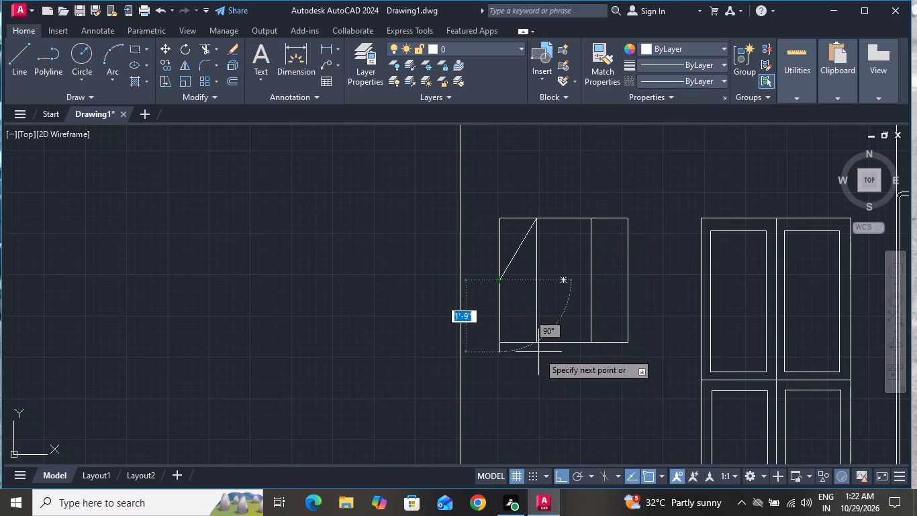
left_click(534, 342)
right_click(534, 342)
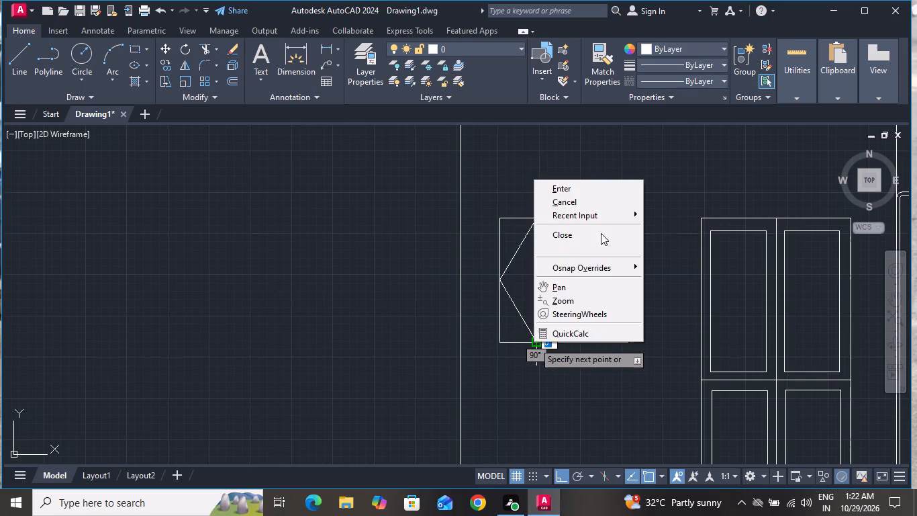
left_click(603, 207)
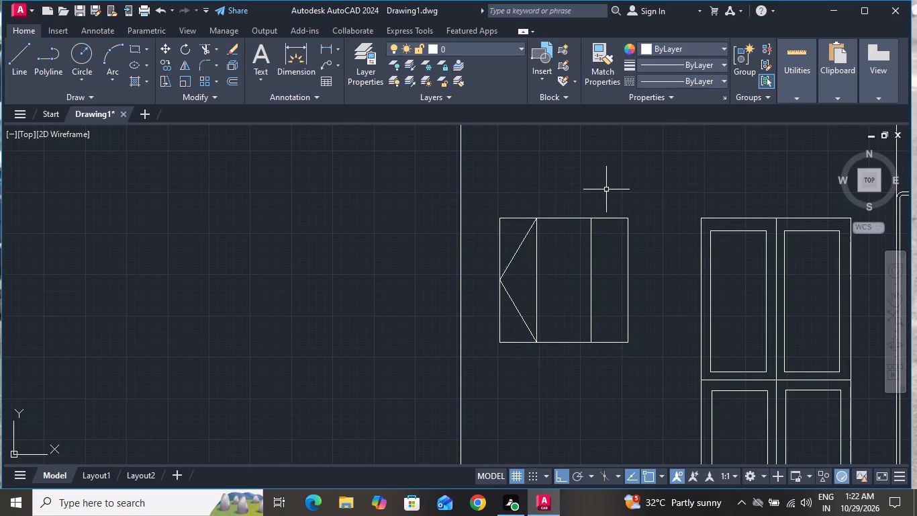
Draw a V-shaped opening mark in the east sash, from the window's east corners to the midpoint of the east dividing line.
left_click(11, 63)
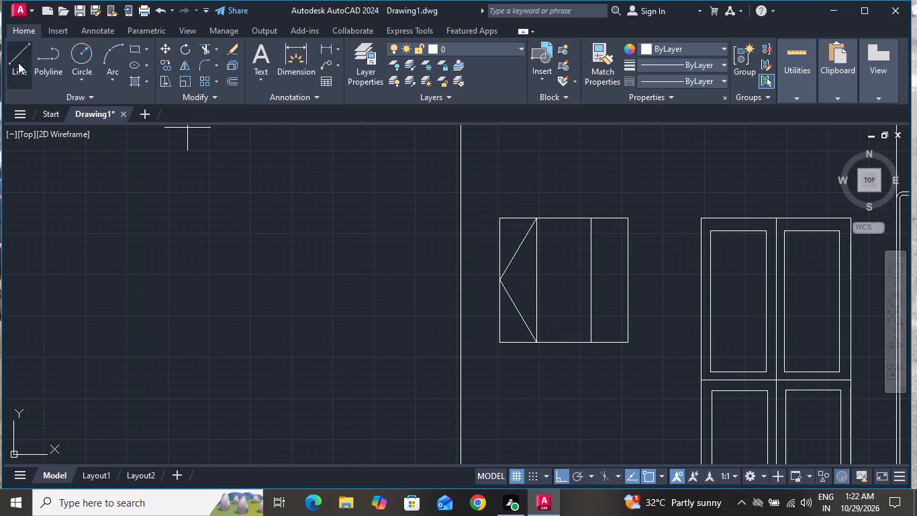
left_click(626, 219)
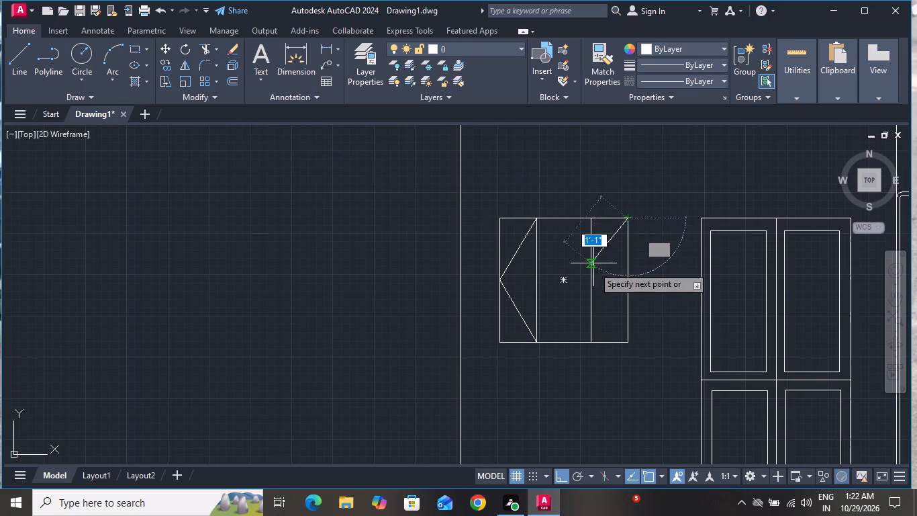
left_click(591, 279)
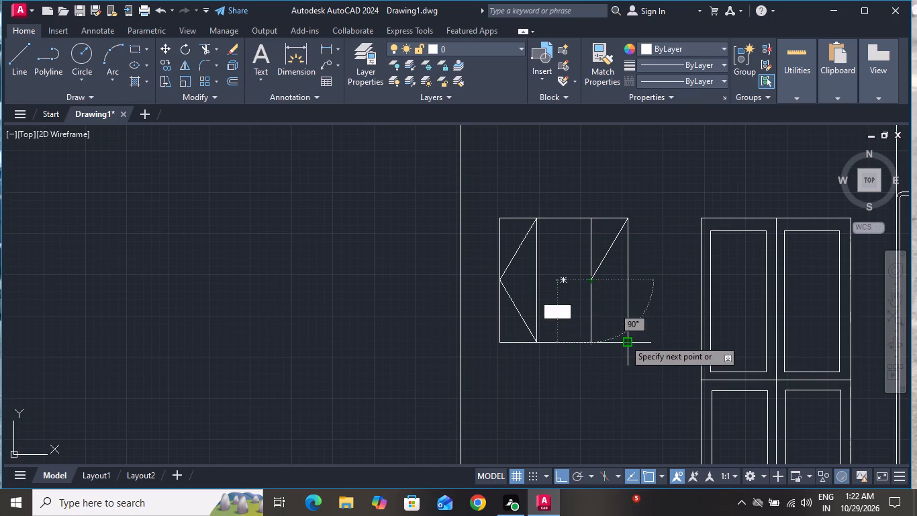
left_click(624, 339)
right_click(630, 343)
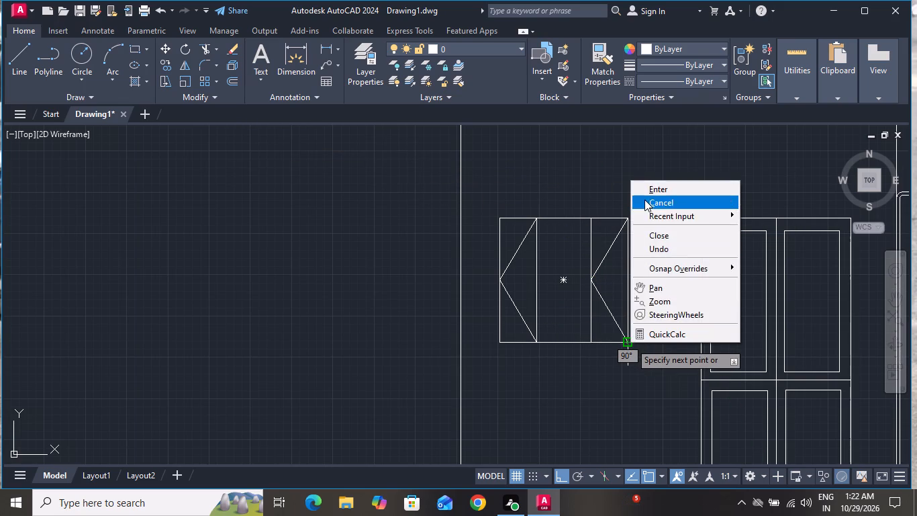
left_click(644, 200)
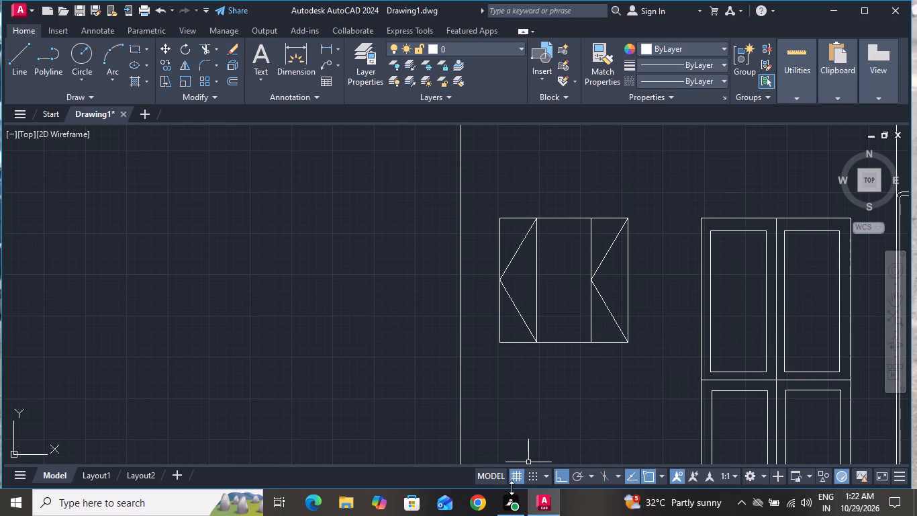
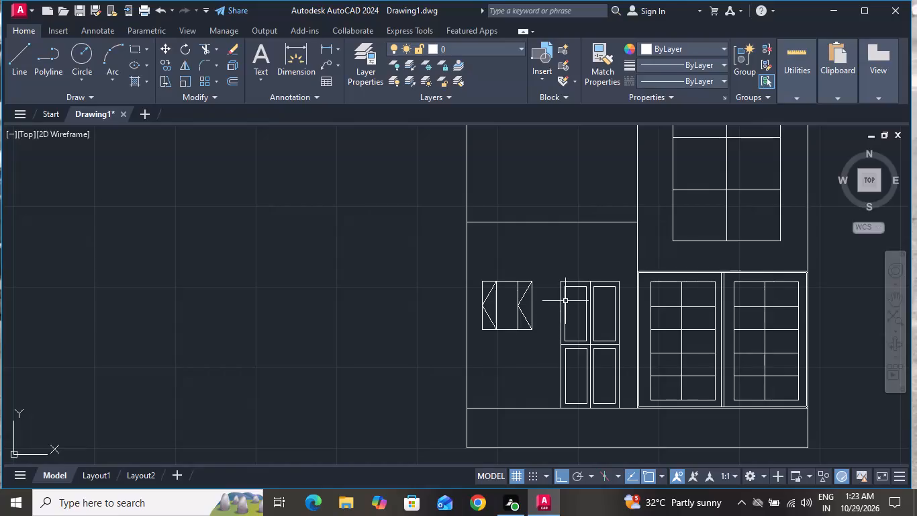
Delete the two diagonal lines of the opening mark in the window's east sash.
scroll(565, 300, "up", 2)
left_click(458, 292)
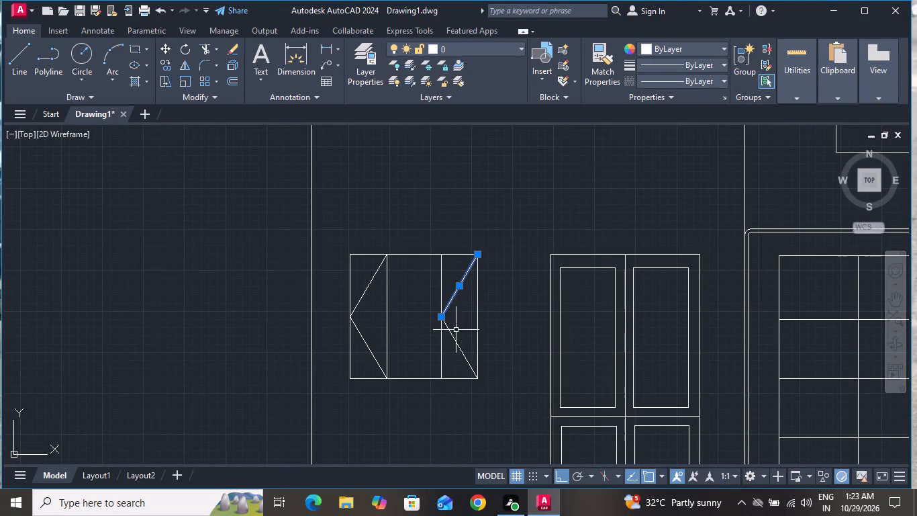
left_click(454, 335)
key("Delete")
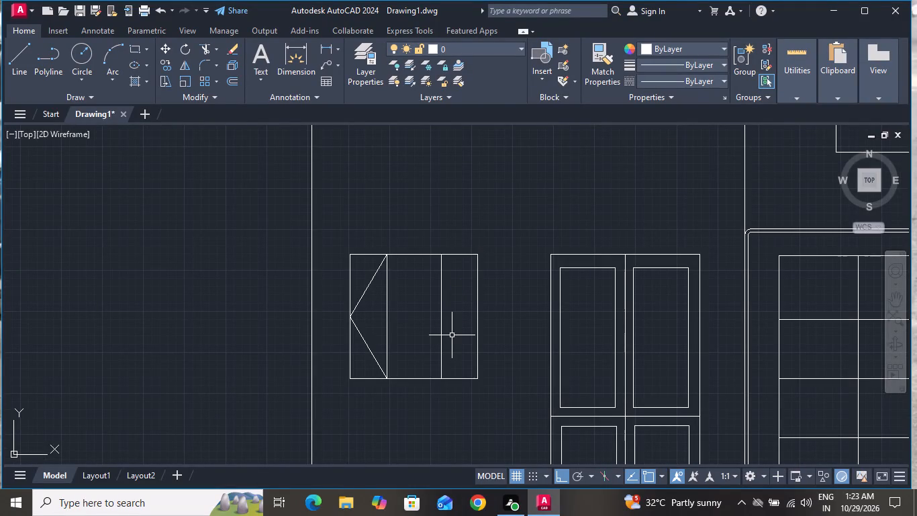
Draw a V-shaped opening mark in the east sash, from the east dividing line's ends to the midpoint of the window's east edge.
left_click(15, 54)
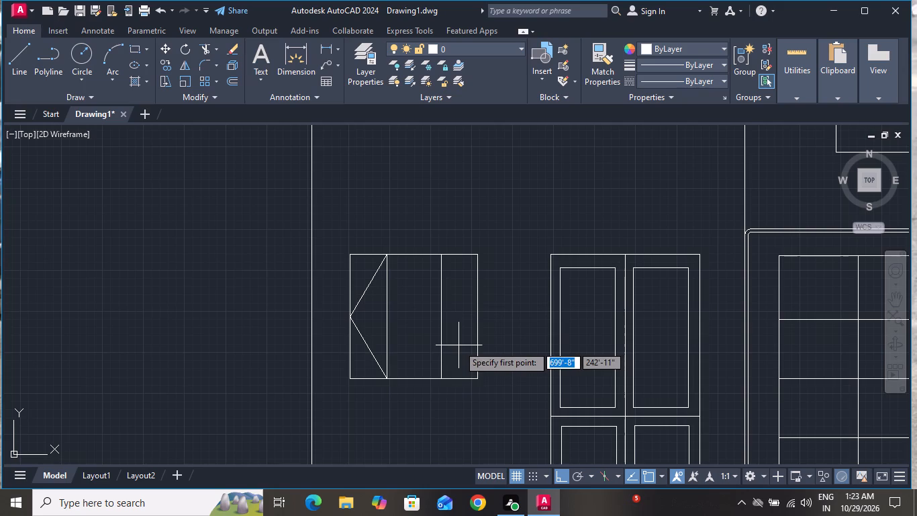
left_click(442, 254)
left_click(480, 314)
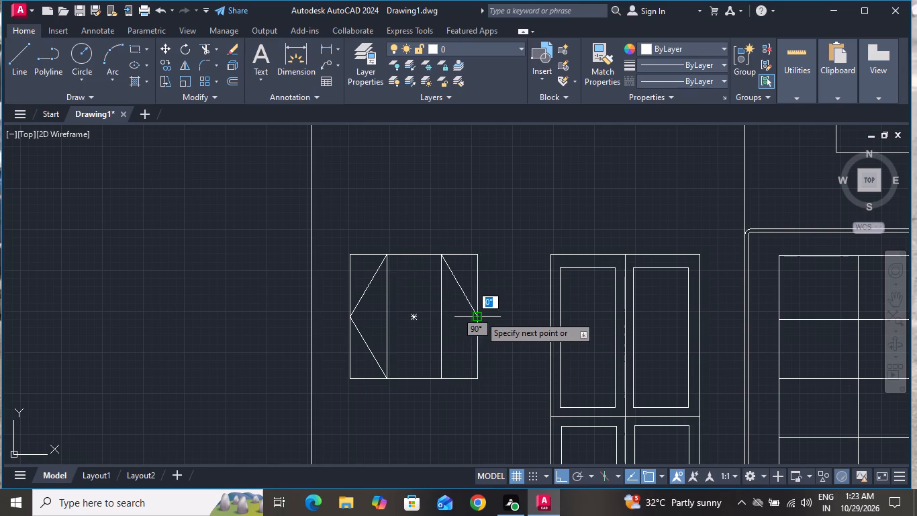
left_click(442, 378)
right_click(442, 378)
left_click(481, 242)
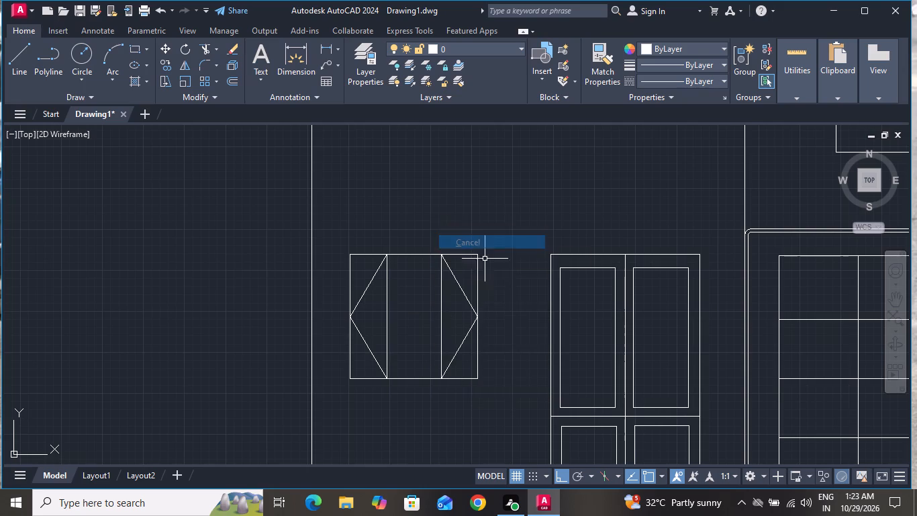
Copy the complete three-part casement window about 12'-1" up into the upper level of the west block.
scroll(491, 301, "down", 3)
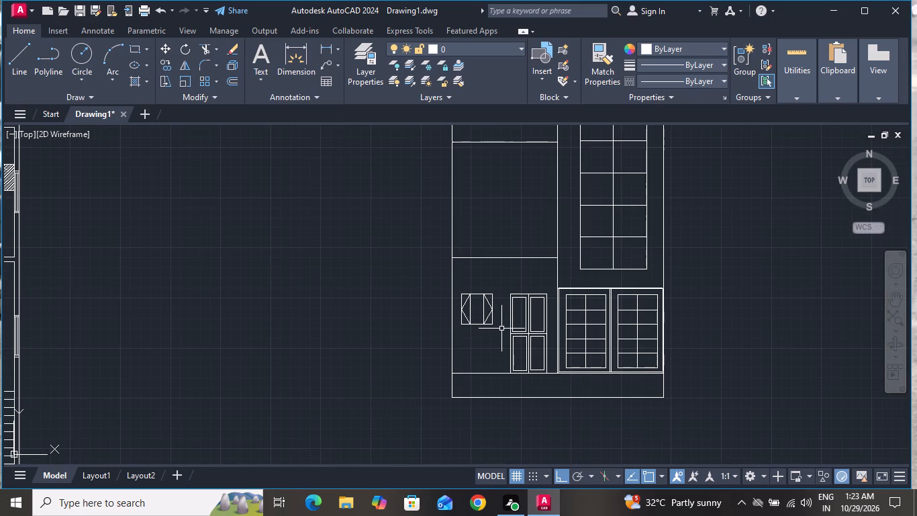
scroll(501, 329, "down", 1)
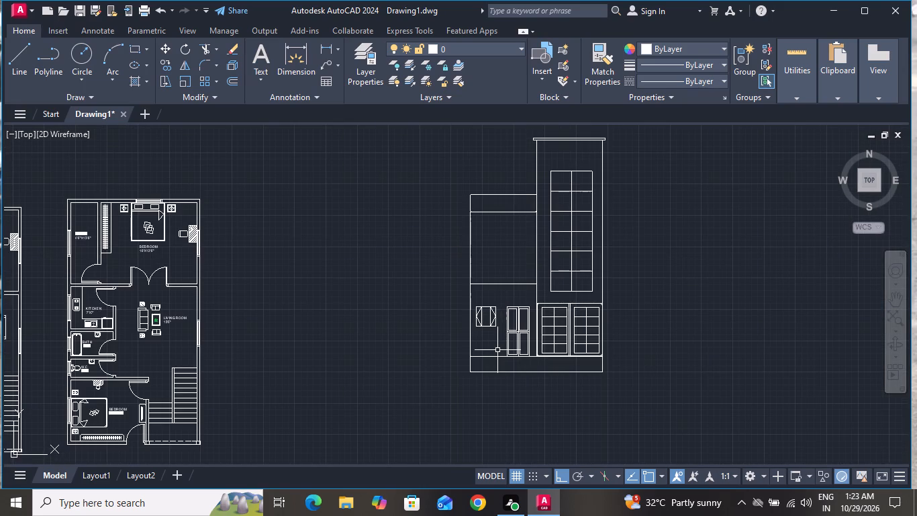
scroll(495, 317, "up", 1)
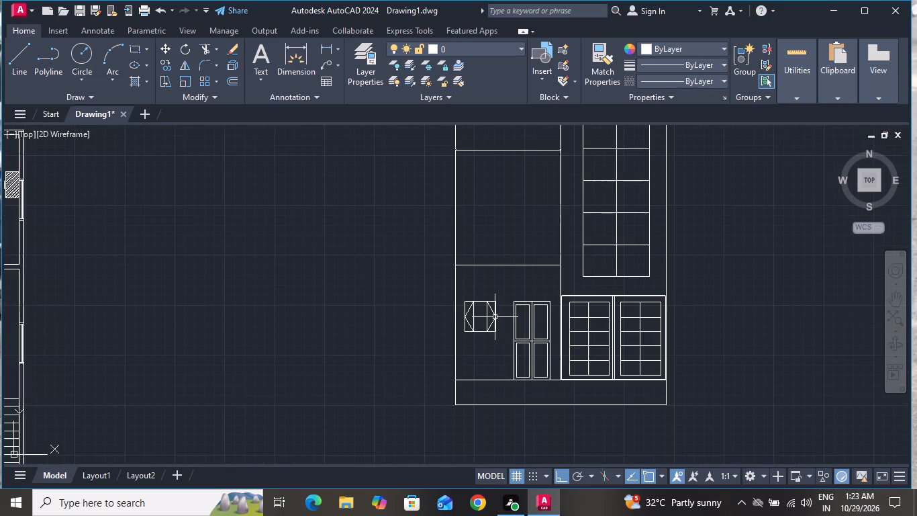
scroll(495, 317, "up", 1)
left_click(507, 287)
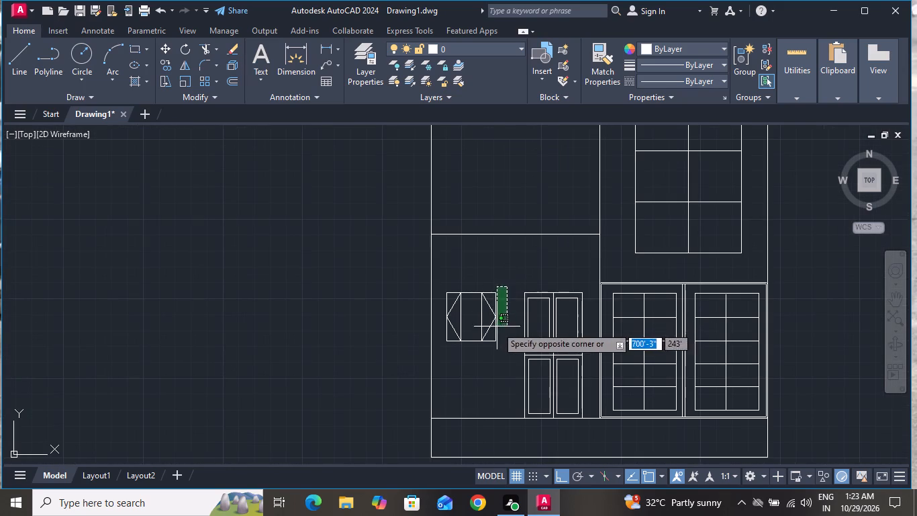
left_click(442, 348)
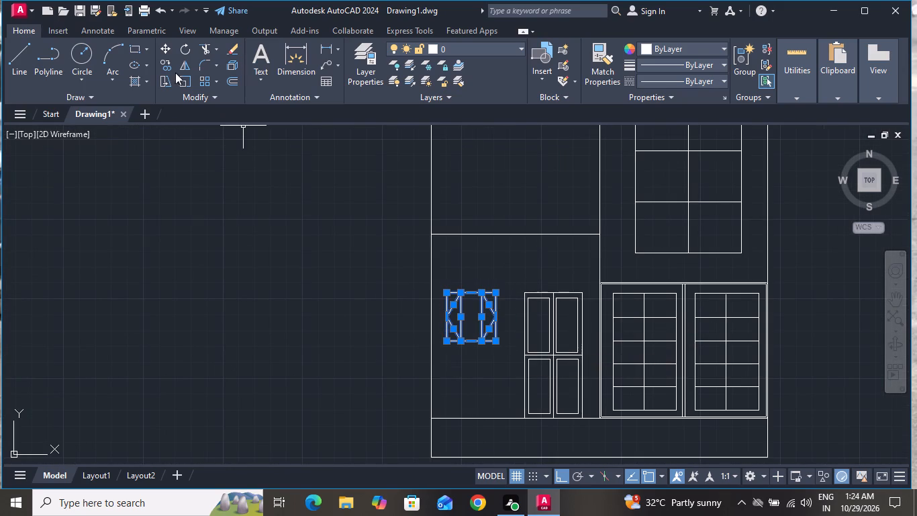
left_click(164, 62)
left_click(467, 322)
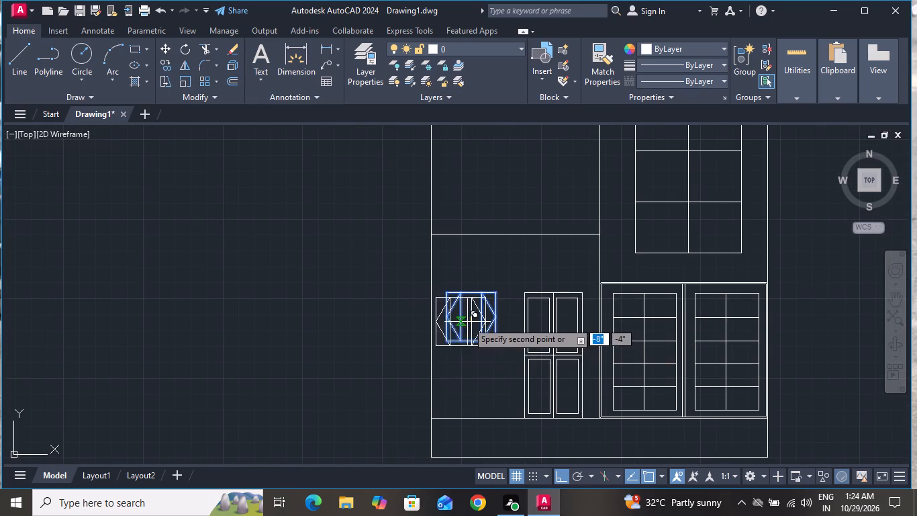
scroll(538, 405, "down", 1)
left_click(561, 477)
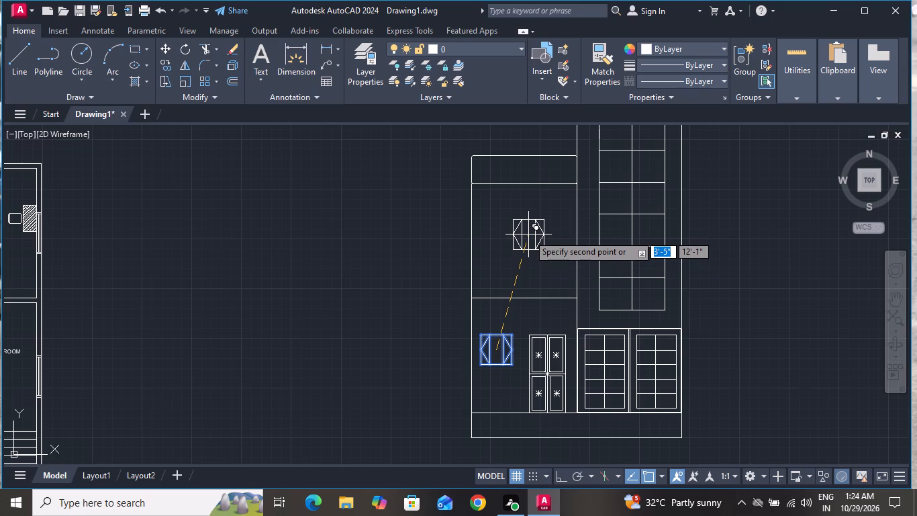
left_click(528, 234)
right_click(528, 234)
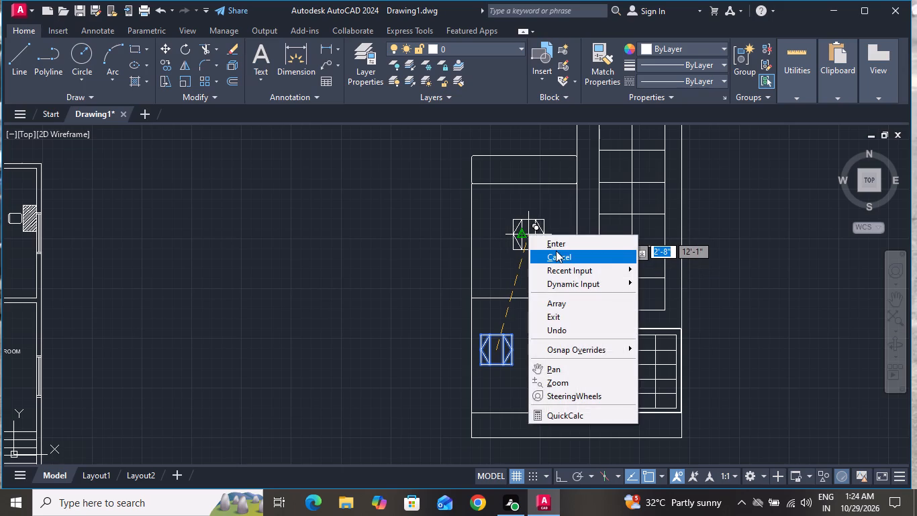
left_click(556, 251)
Add the multiline text label ELEVATION below the elevation drawing.
scroll(550, 267, "down", 3)
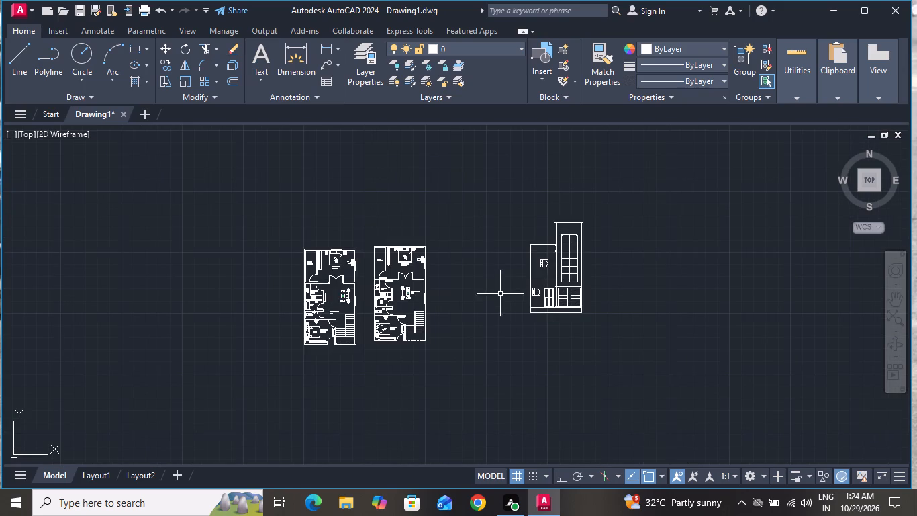
left_click(255, 57)
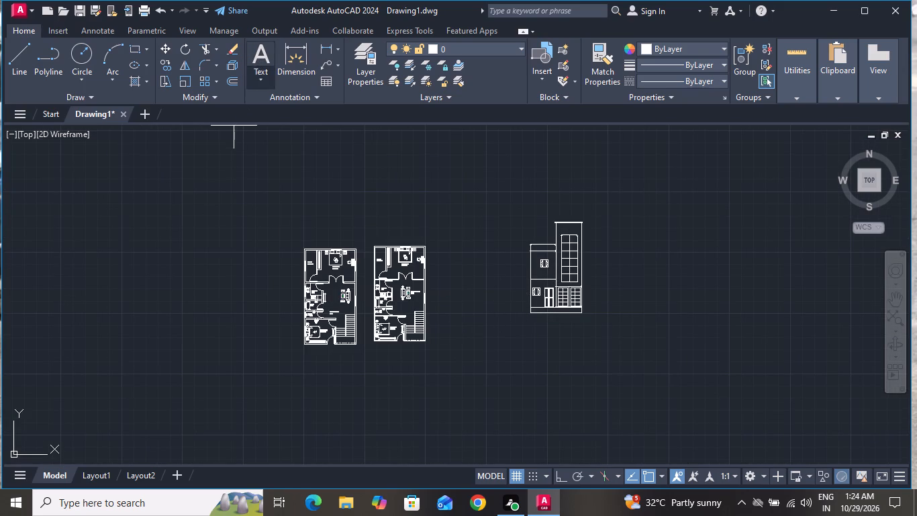
scroll(570, 342, "up", 2)
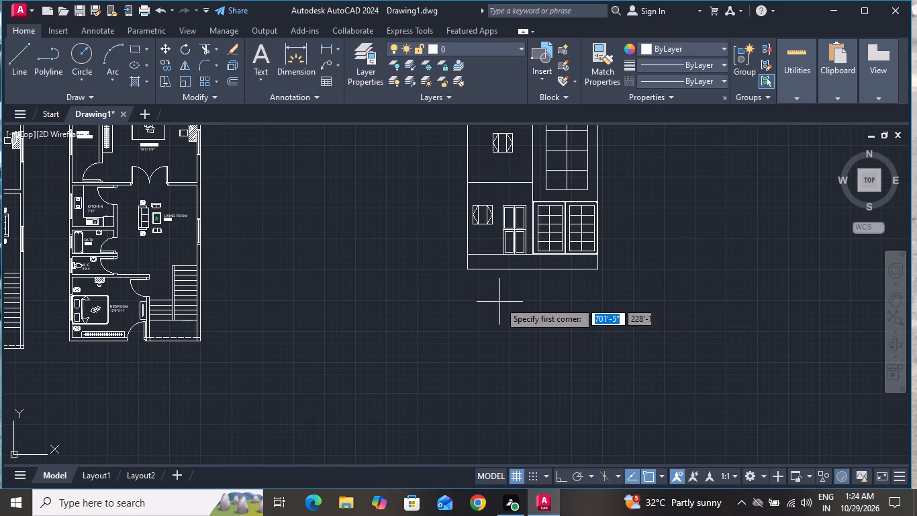
left_click(493, 294)
left_click(667, 310)
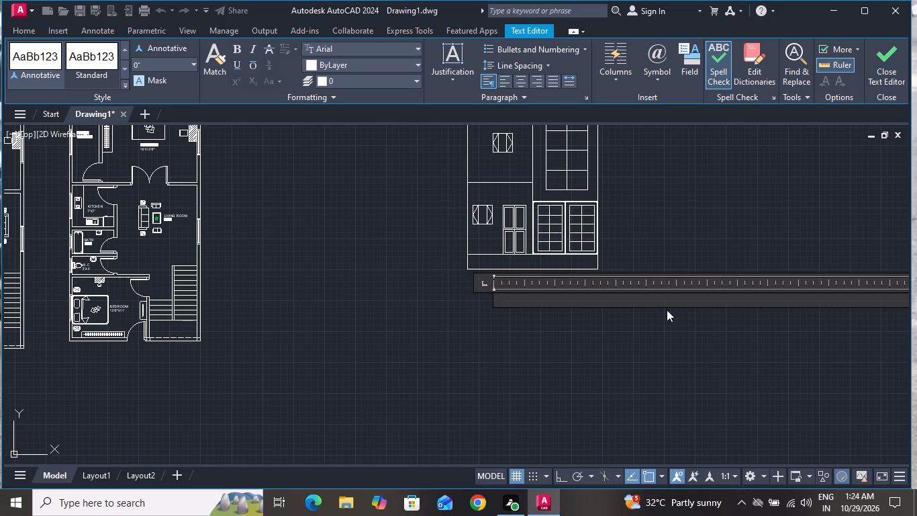
type("ELE")
type("VAT")
type("ION")
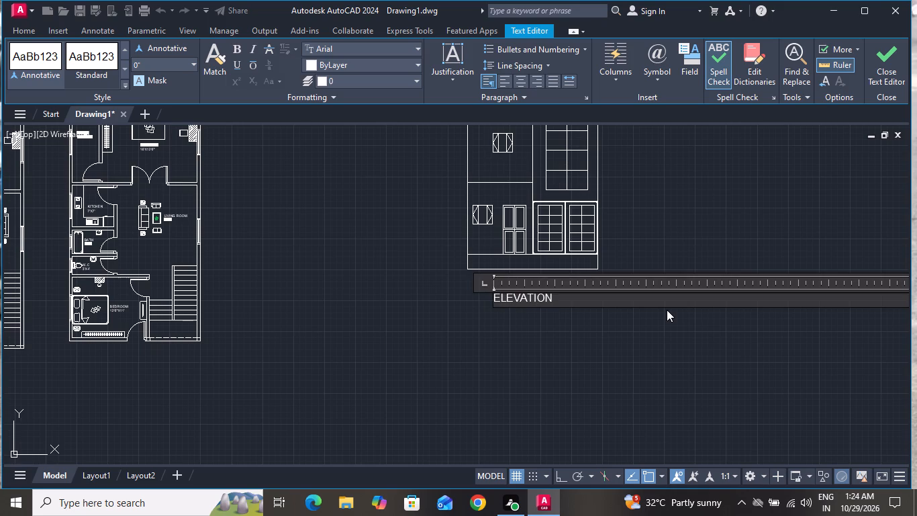
left_click(541, 355)
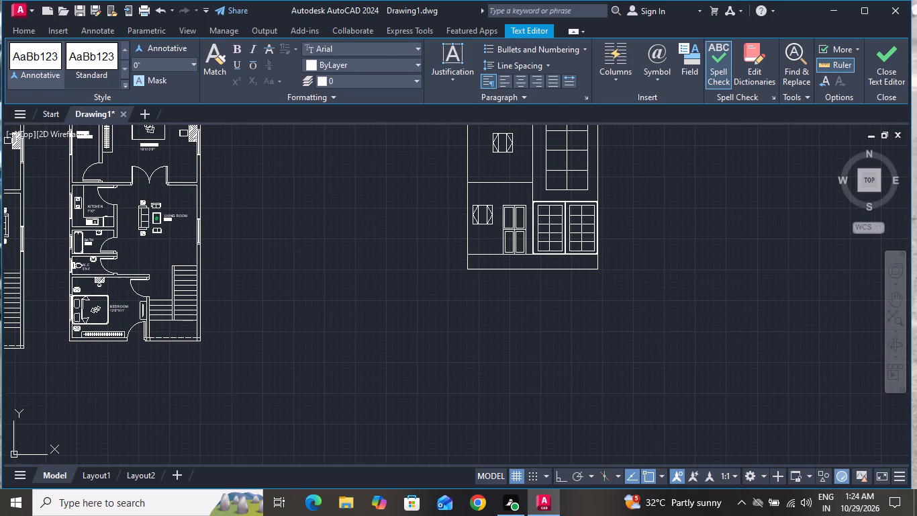
Set the text height of the ELEVATION label to 12".
left_click(556, 278)
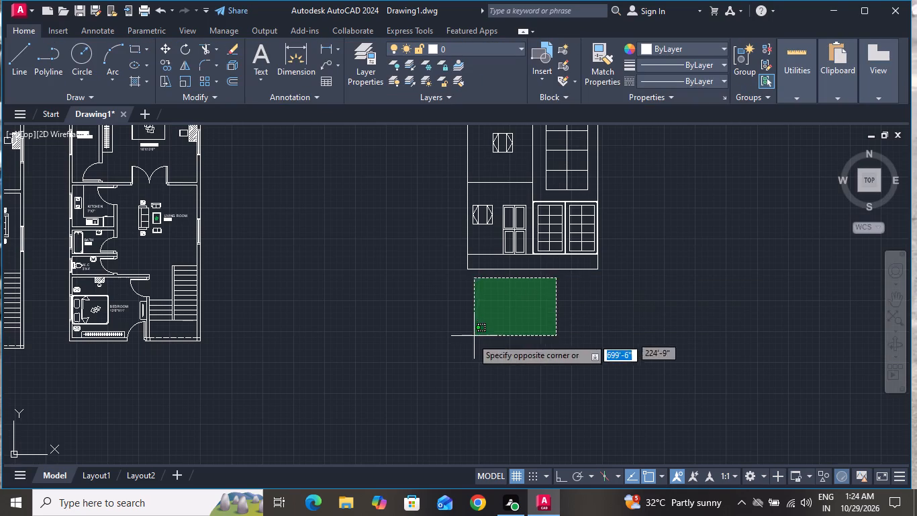
left_click(466, 341)
right_click(466, 341)
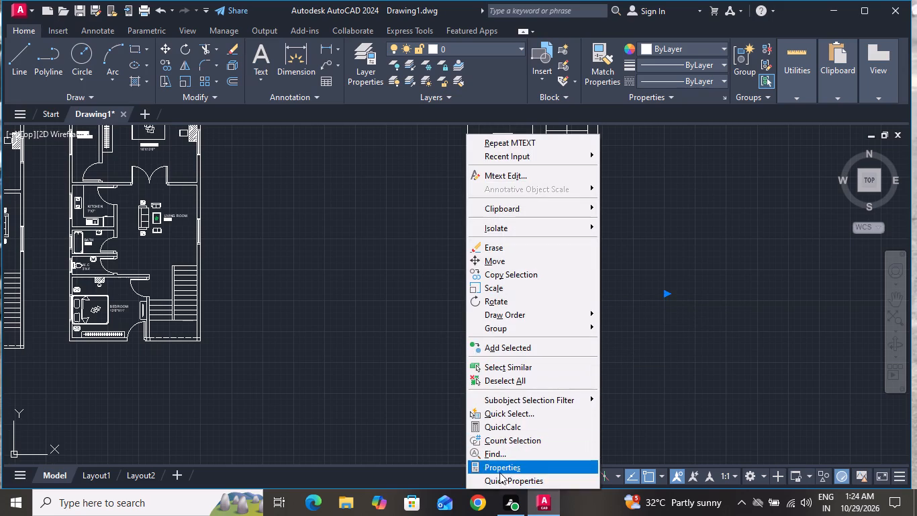
left_click(499, 471)
scroll(148, 267, "down", 5)
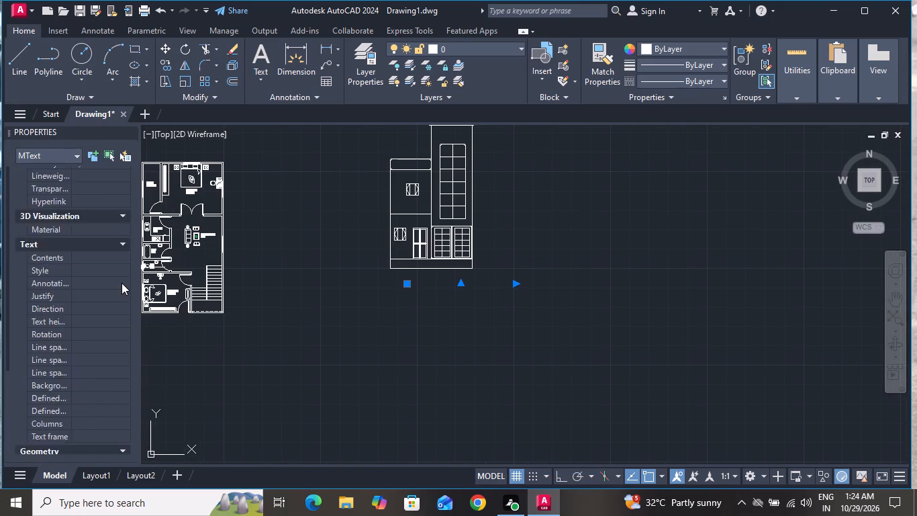
scroll(122, 283, "down", 2)
left_click(88, 266)
key("BackSpace")
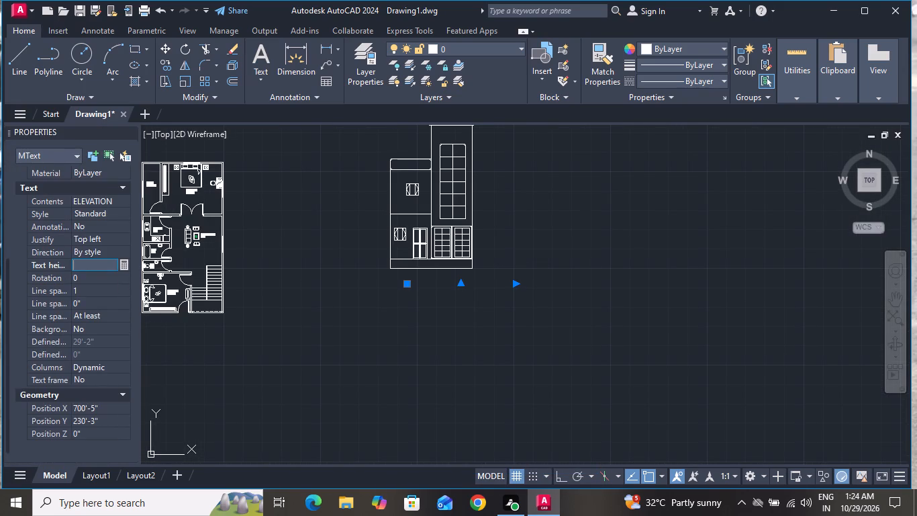
type("12")
key("shift+quotedbl")
left_click(133, 130)
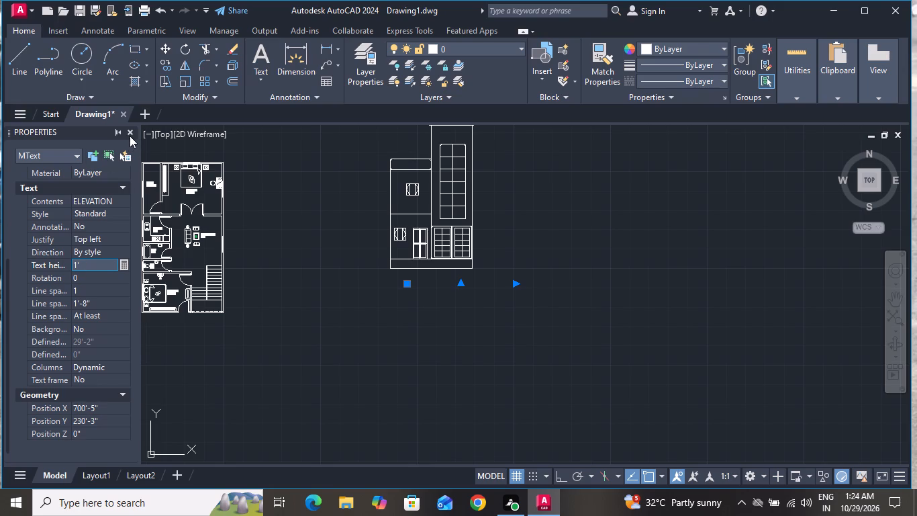
left_click(130, 134)
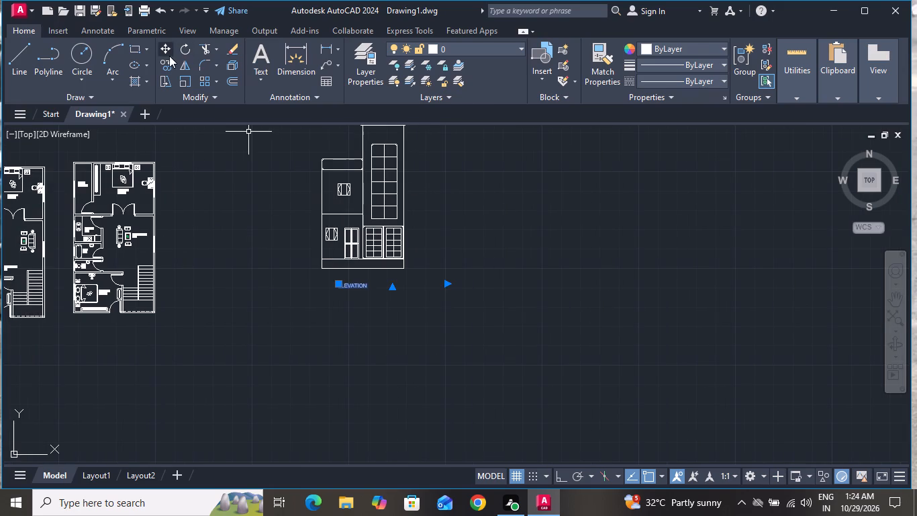
Move the ELEVATION label up, closer beneath the elevation's base line.
left_click(168, 53)
scroll(340, 277, "up", 1)
left_click(357, 294)
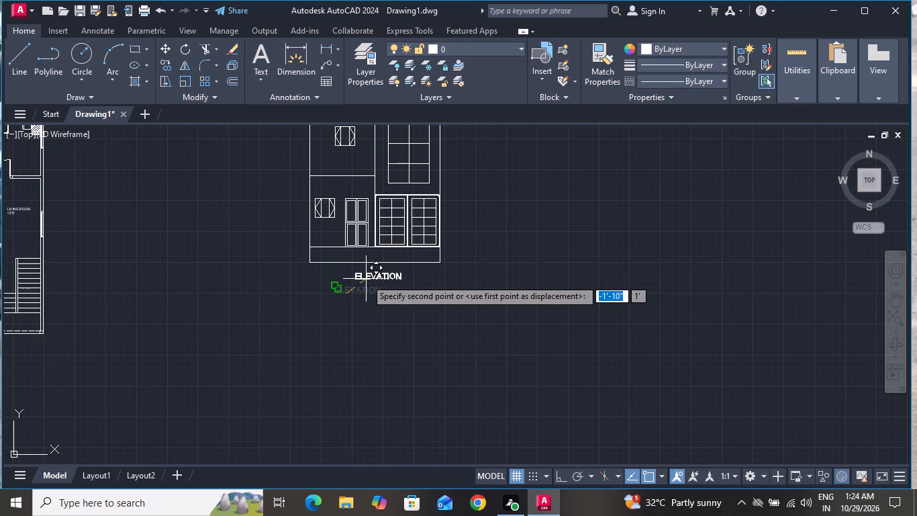
left_click(366, 279)
left_click(354, 285)
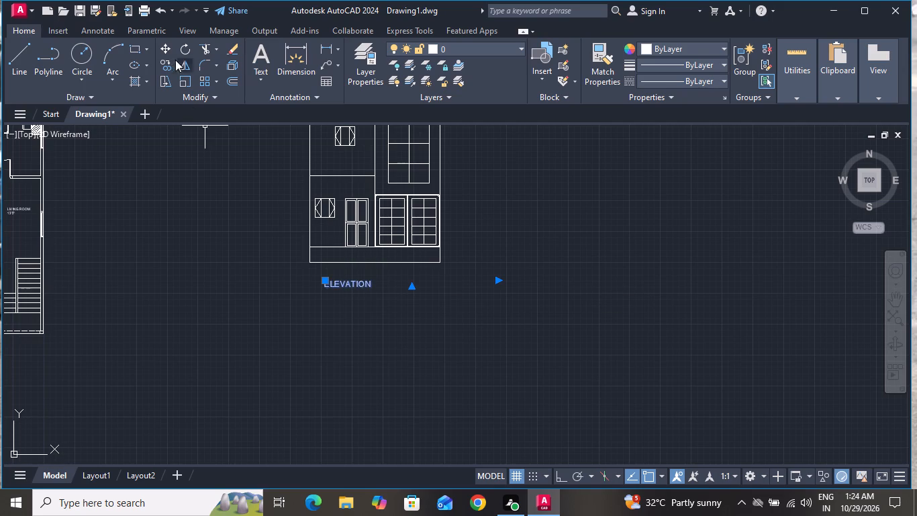
left_click(163, 46)
left_click(350, 284)
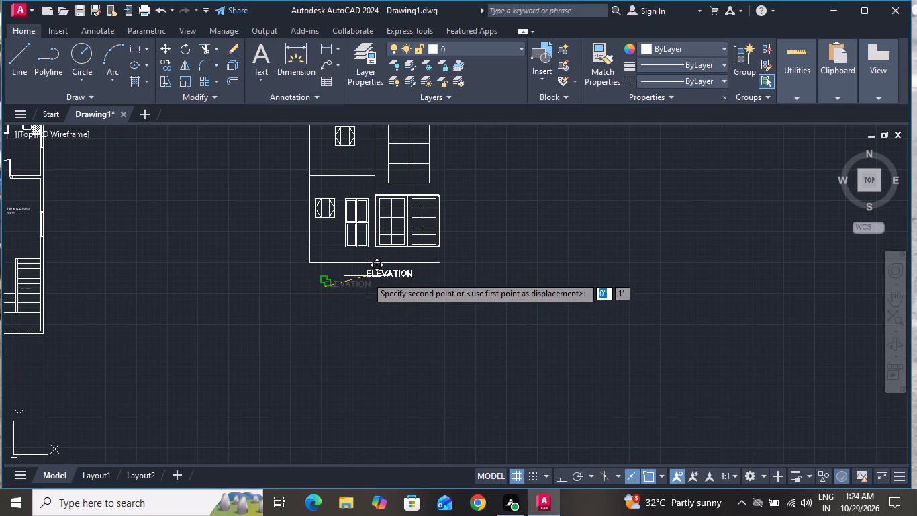
left_click(352, 273)
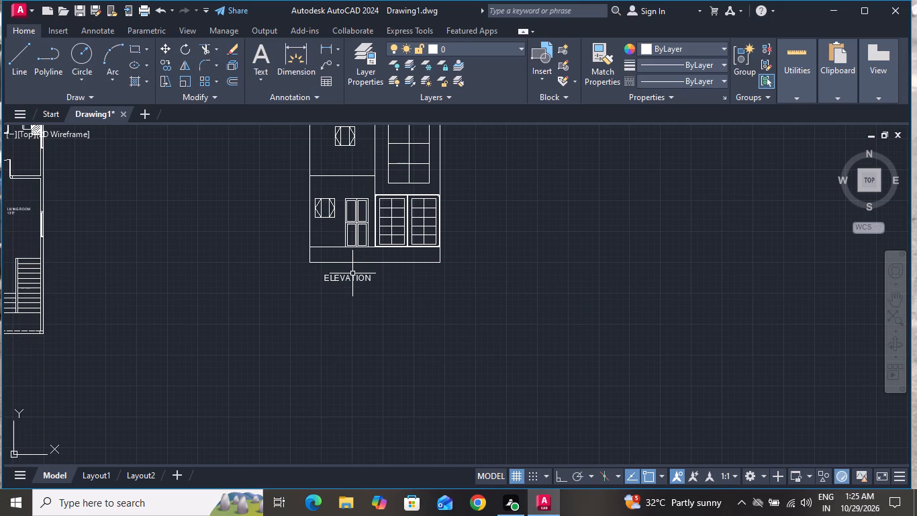
Move the ELEVATION label so it sits roughly centred just beneath the elevation's base line.
left_click(347, 278)
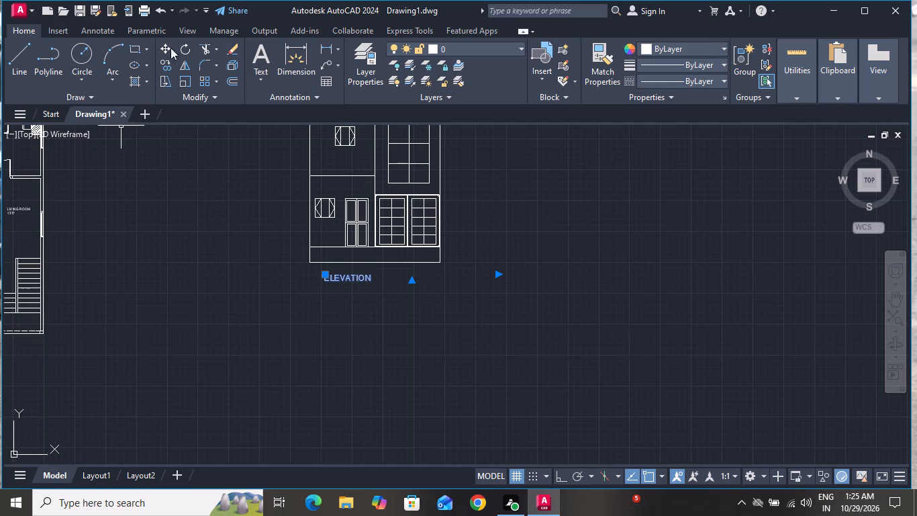
left_click(160, 47)
scroll(342, 285, "up", 2)
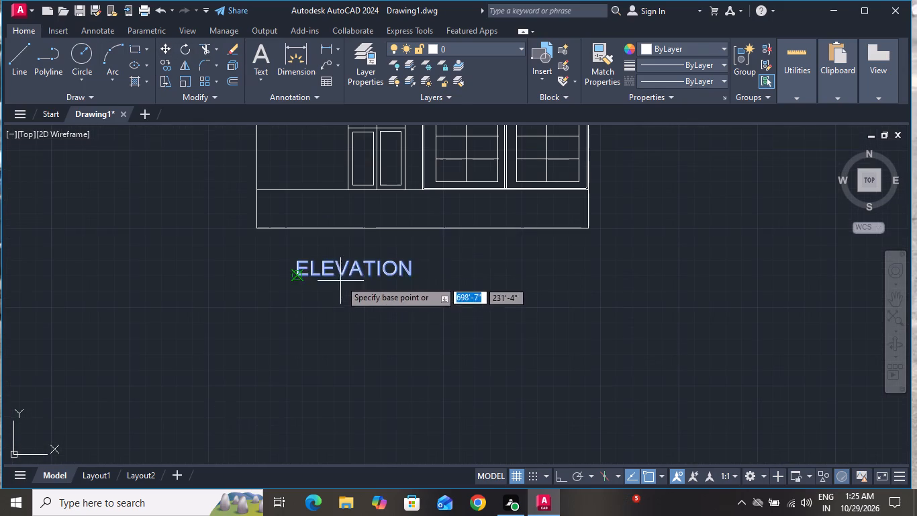
left_click(350, 267)
left_click(420, 259)
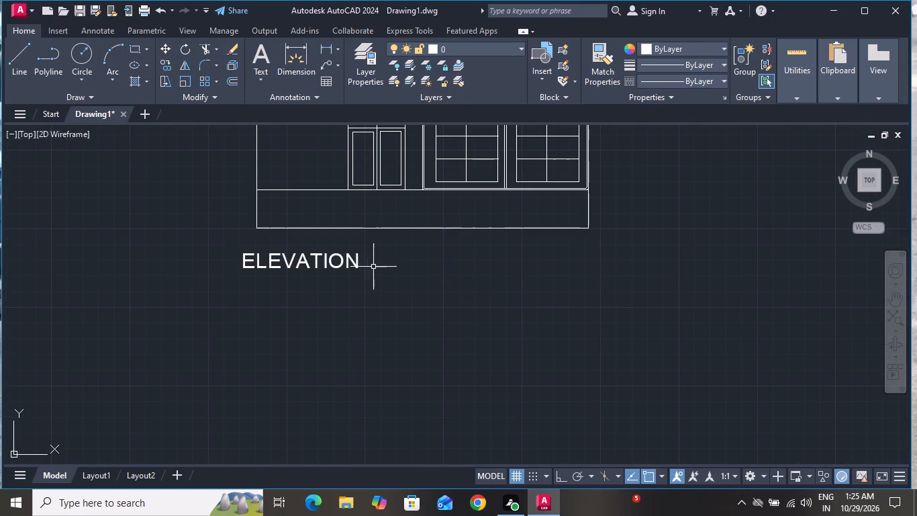
left_click(344, 259)
left_click(166, 52)
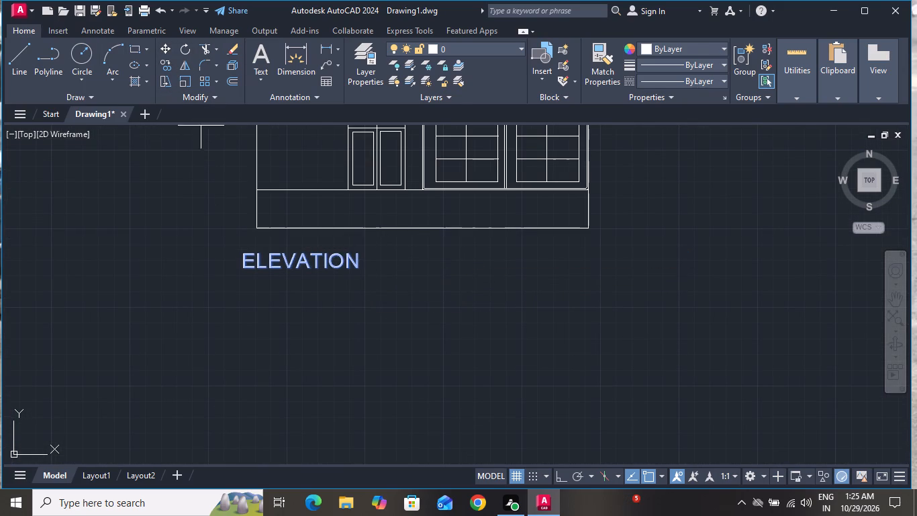
left_click(290, 257)
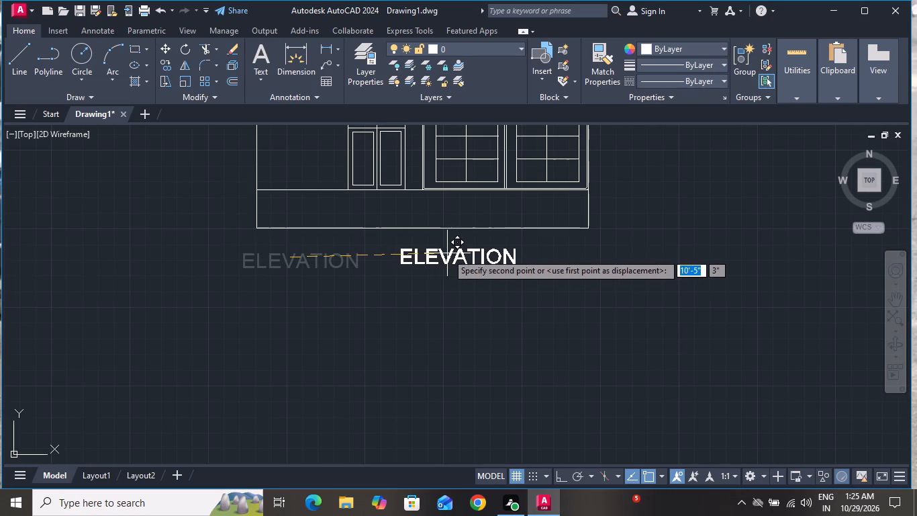
left_click(447, 253)
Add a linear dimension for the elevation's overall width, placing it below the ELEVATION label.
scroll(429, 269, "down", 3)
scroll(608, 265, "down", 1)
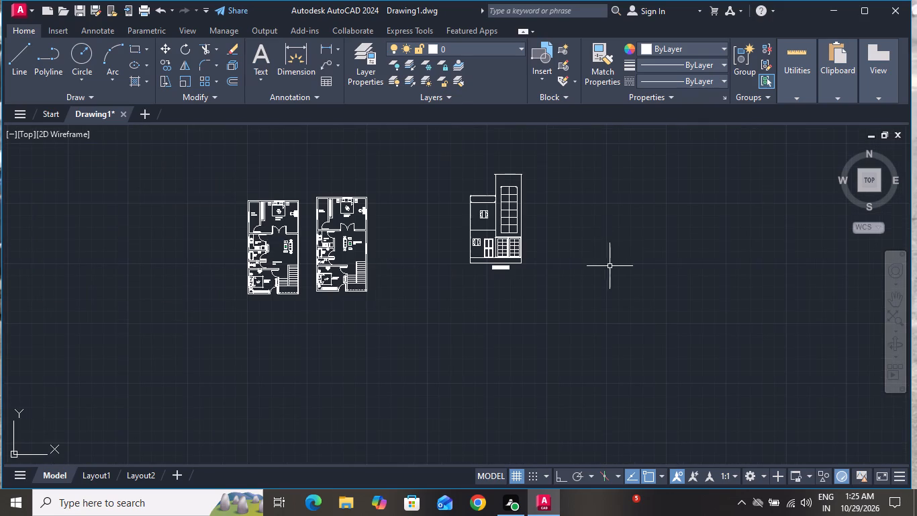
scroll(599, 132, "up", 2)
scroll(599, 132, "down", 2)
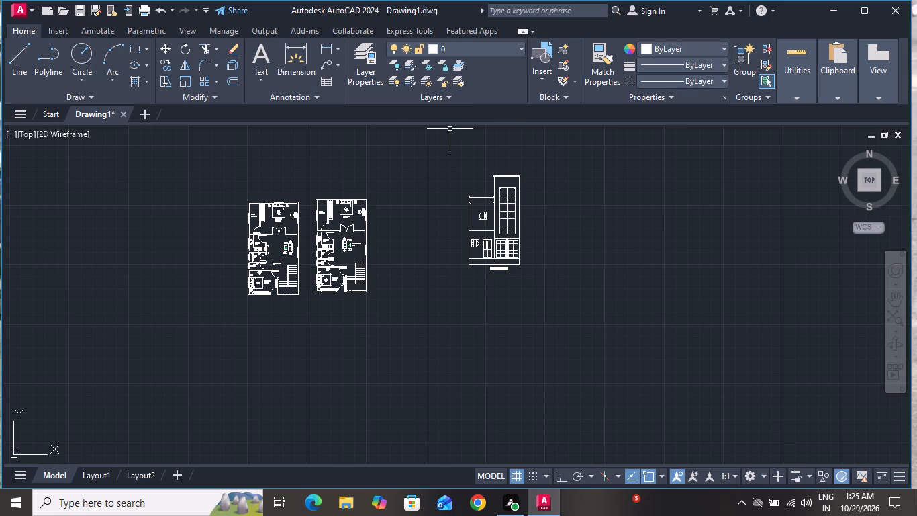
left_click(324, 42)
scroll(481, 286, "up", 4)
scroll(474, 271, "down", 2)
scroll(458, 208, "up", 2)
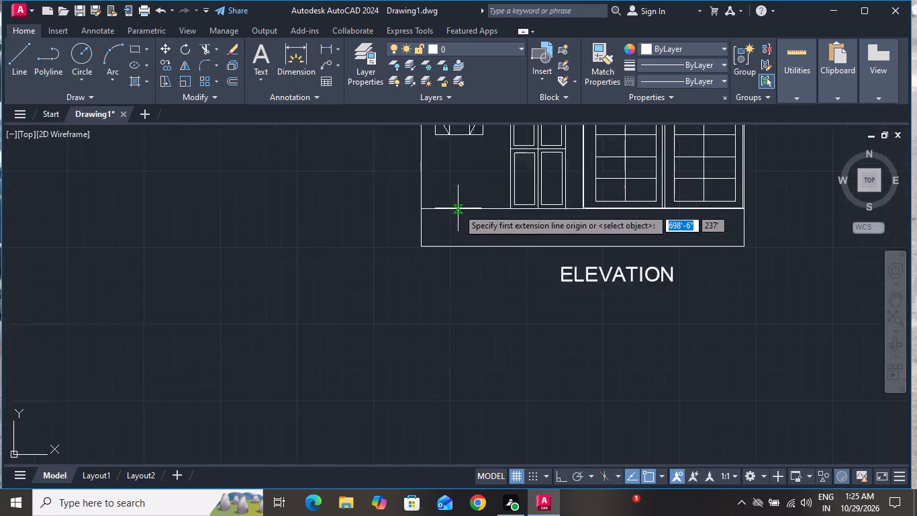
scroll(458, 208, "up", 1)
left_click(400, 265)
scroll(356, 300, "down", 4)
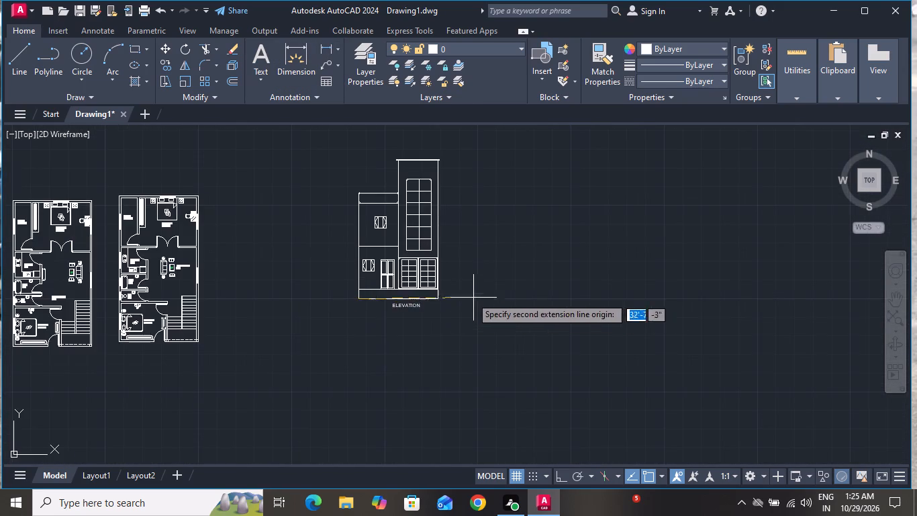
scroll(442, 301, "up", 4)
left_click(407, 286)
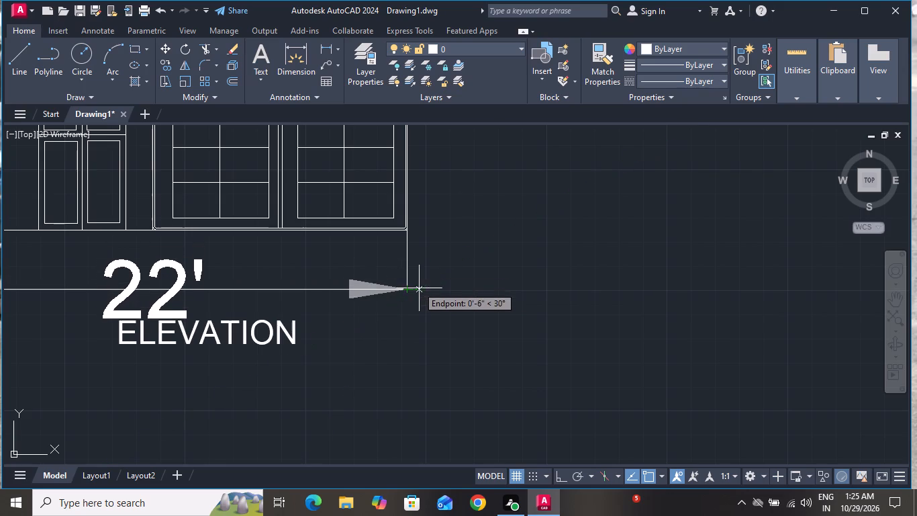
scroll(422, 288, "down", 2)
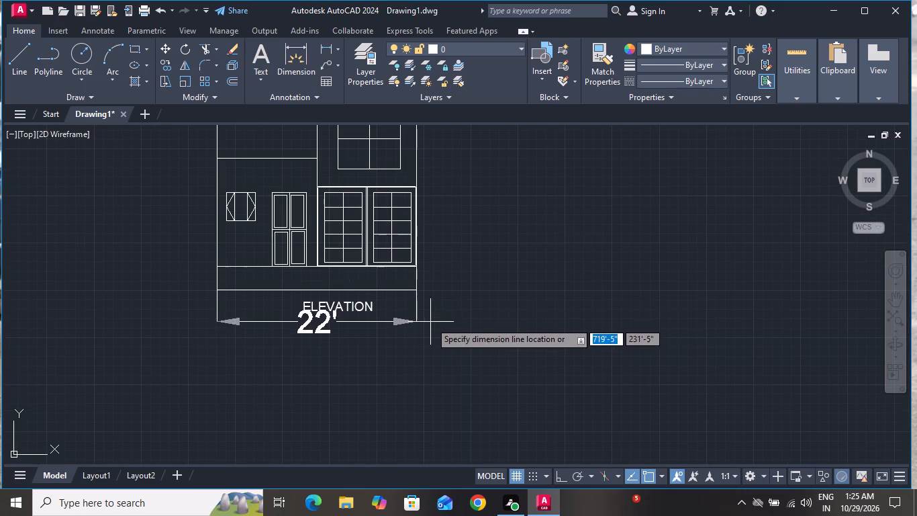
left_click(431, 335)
Add a vertical linear dimension for the ground level's height, from plinth top to upper floor line, just outside the west edge.
scroll(452, 318, "down", 2)
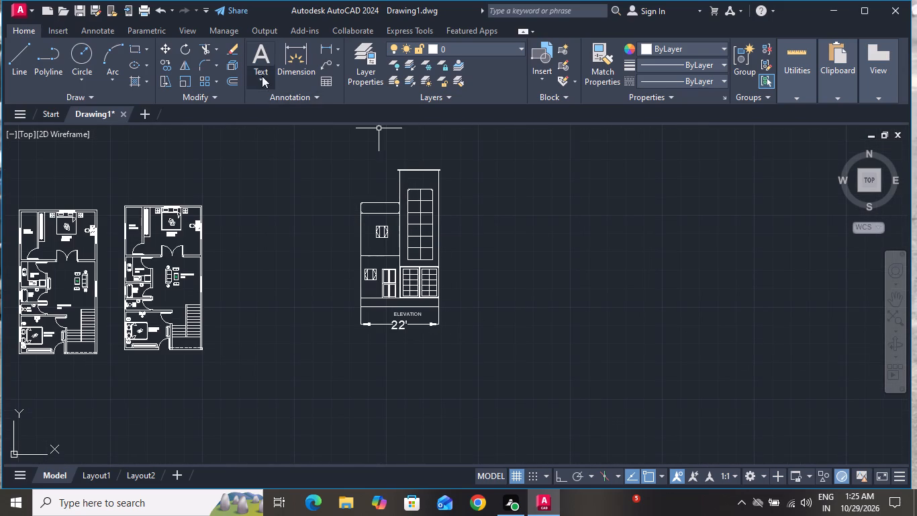
left_click(324, 44)
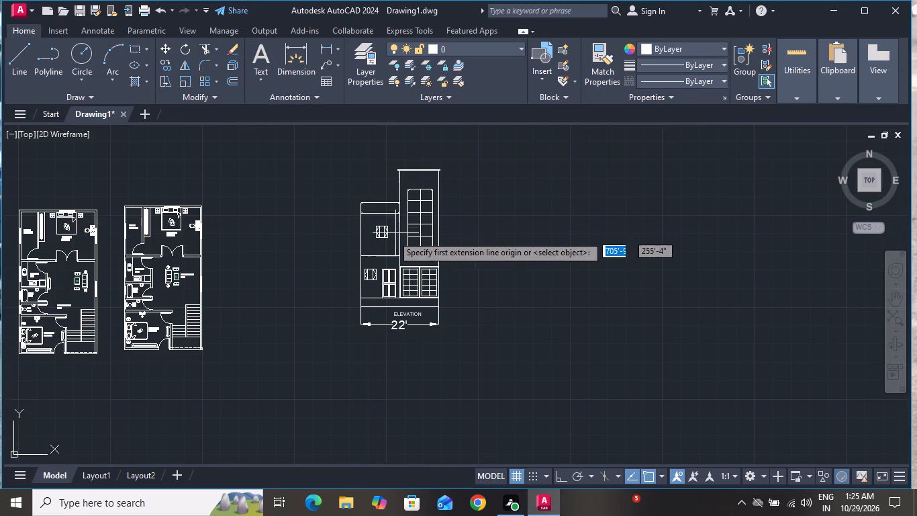
scroll(384, 247, "up", 1)
scroll(397, 258, "down", 1)
scroll(354, 316, "up", 3)
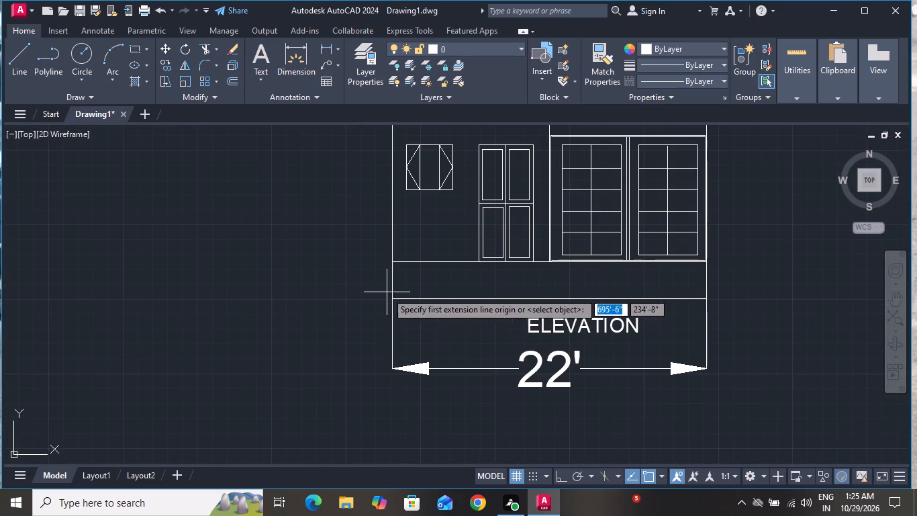
left_click(391, 263)
scroll(405, 313, "down", 2)
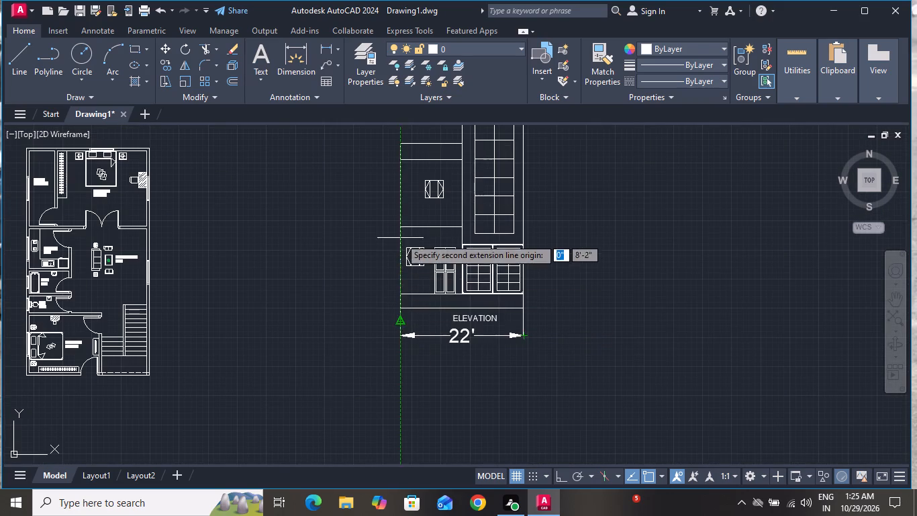
scroll(400, 234, "up", 2)
left_click(401, 216)
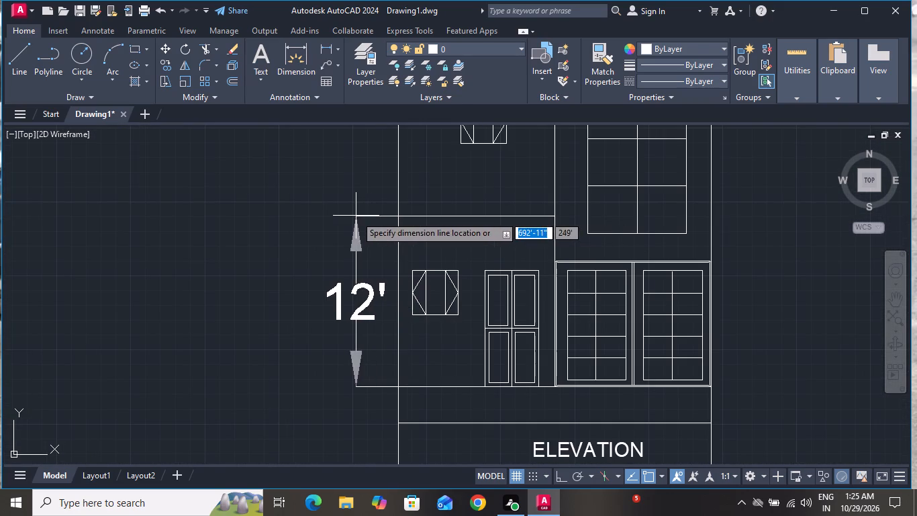
left_click(356, 214)
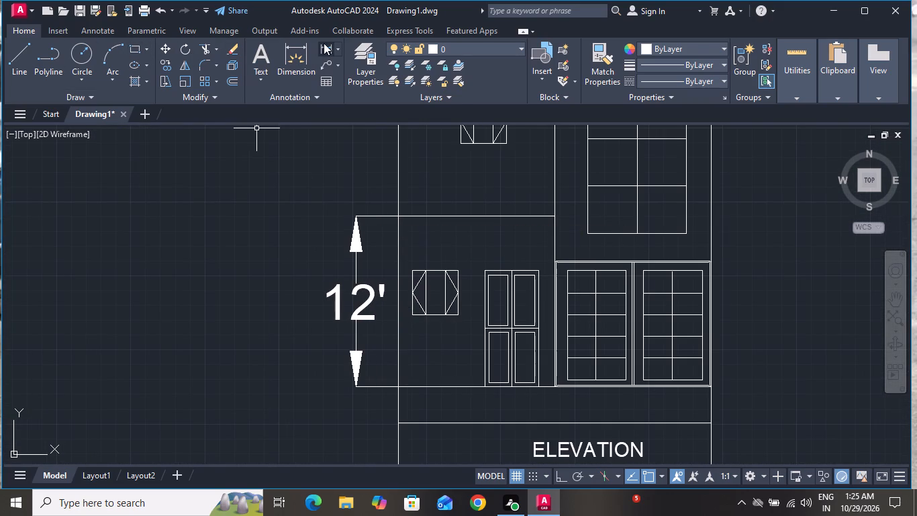
Add a vertical linear dimension for the upper level's height in the west block, in line with the ground-level dimension.
left_click(324, 42)
scroll(452, 218, "down", 3)
scroll(452, 196, "up", 2)
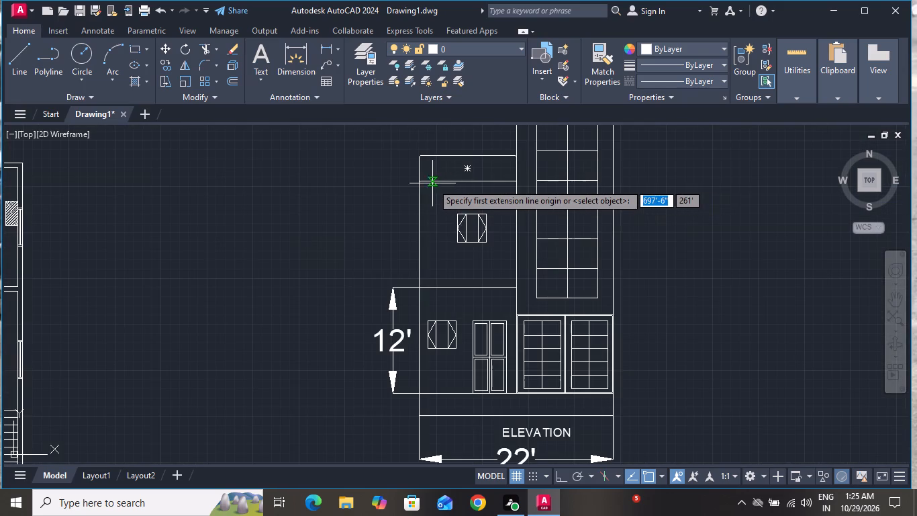
left_click(420, 181)
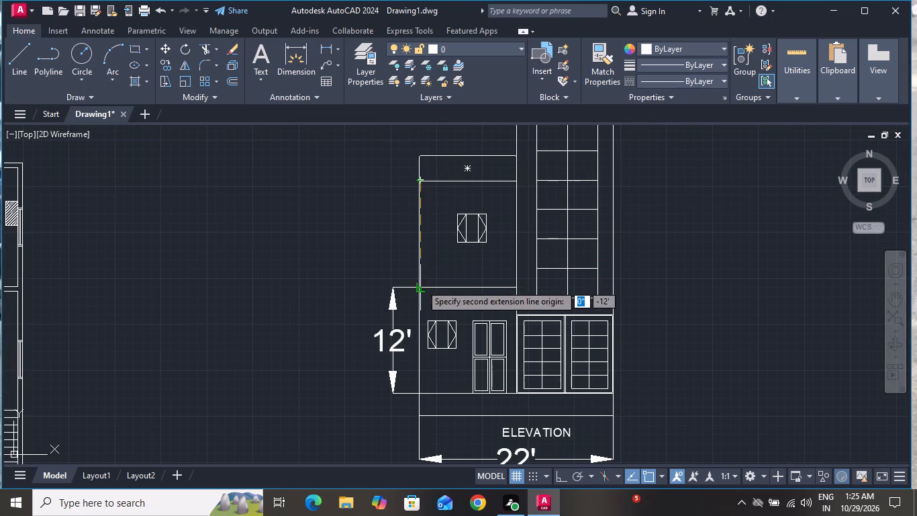
left_click(421, 284)
left_click(388, 280)
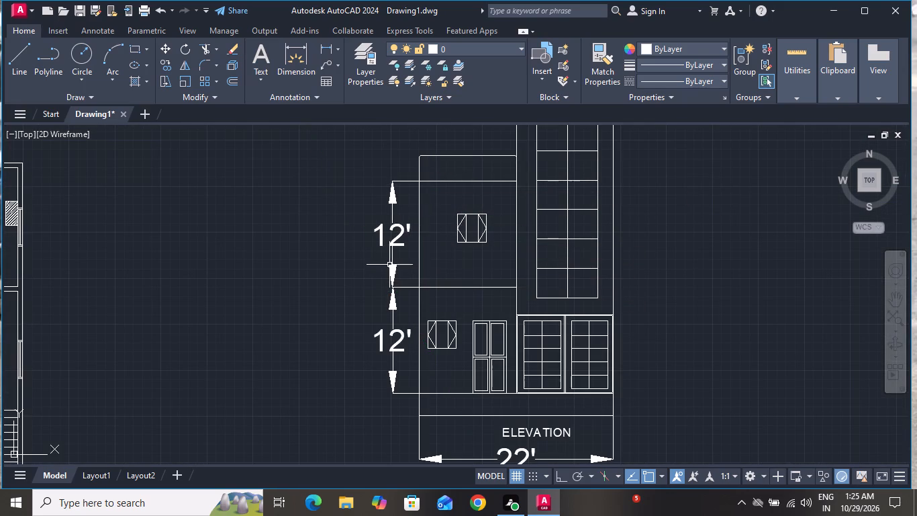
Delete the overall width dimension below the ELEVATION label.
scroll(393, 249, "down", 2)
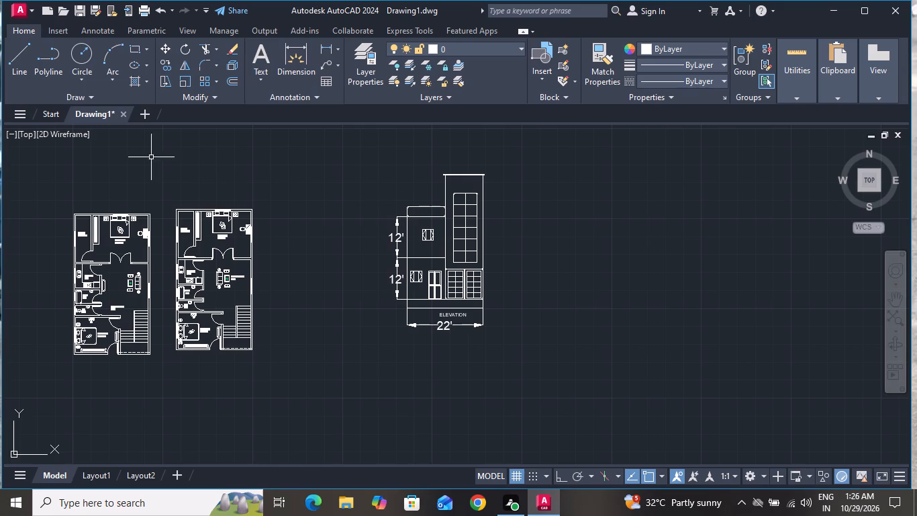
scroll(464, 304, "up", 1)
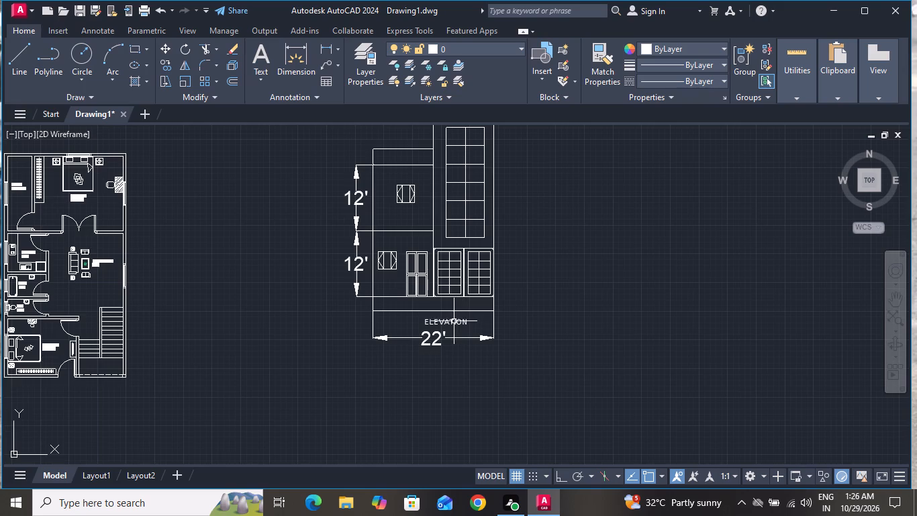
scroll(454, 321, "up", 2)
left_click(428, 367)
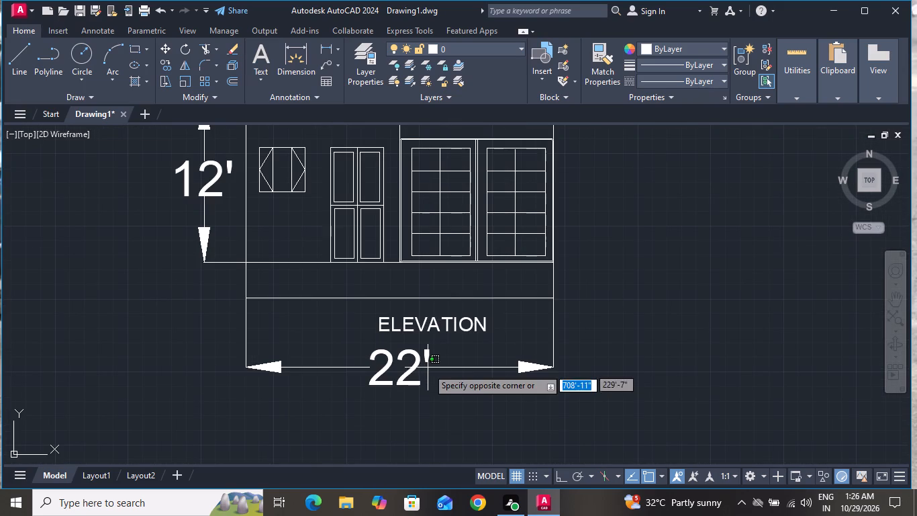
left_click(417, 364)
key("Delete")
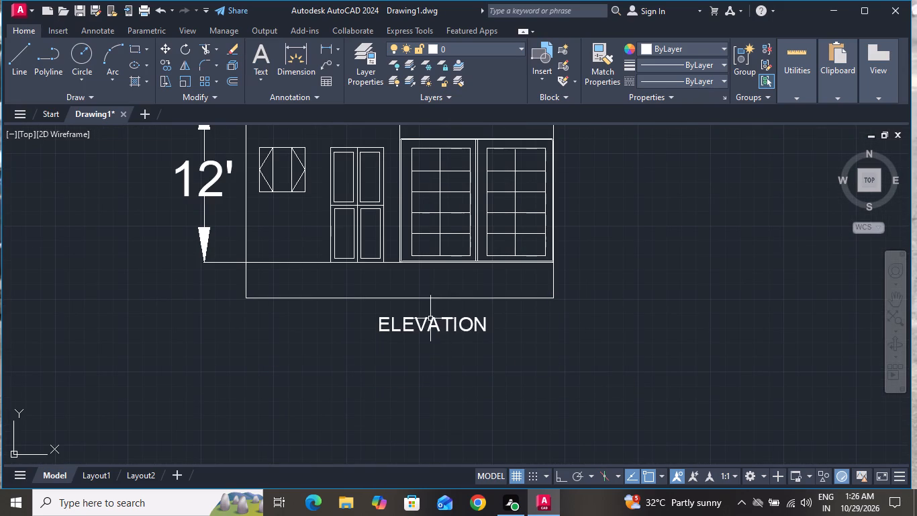
Hatch the plinth strip along the elevation's base with the AR-CONC pattern.
scroll(399, 286, "down", 2)
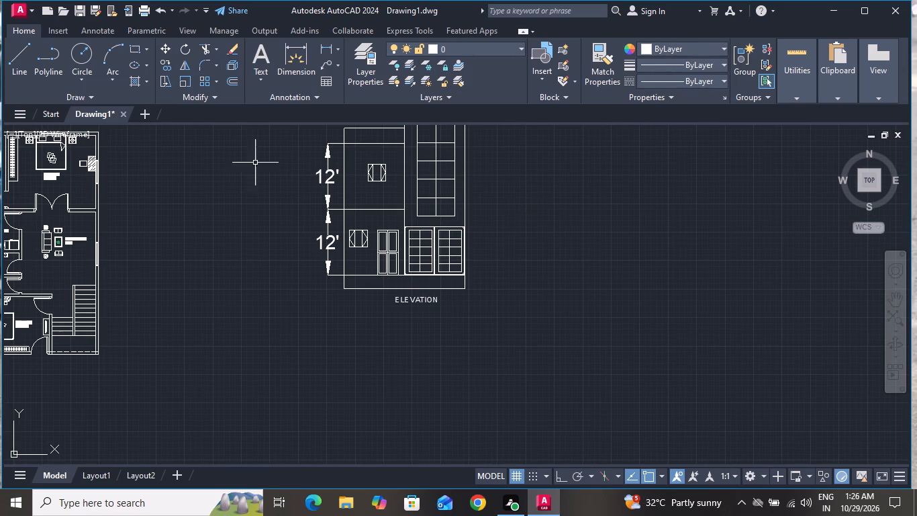
left_click(137, 81)
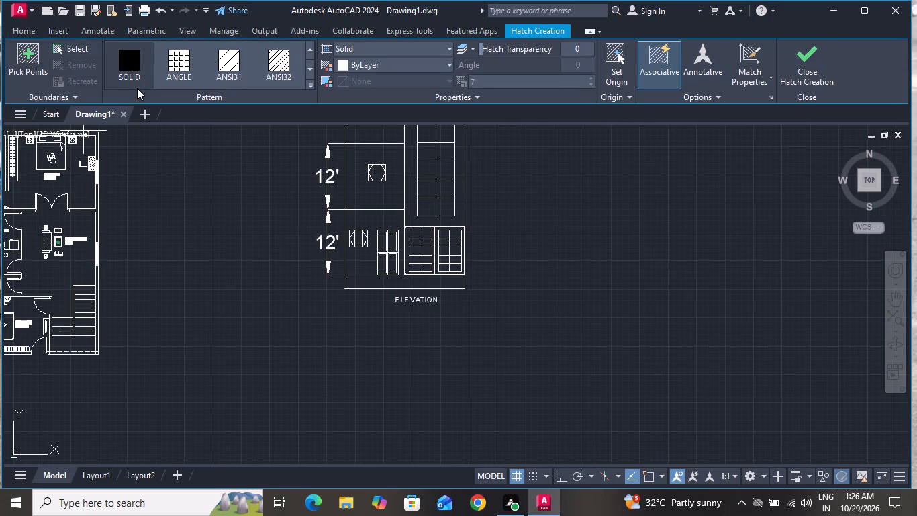
scroll(387, 279, "up", 1)
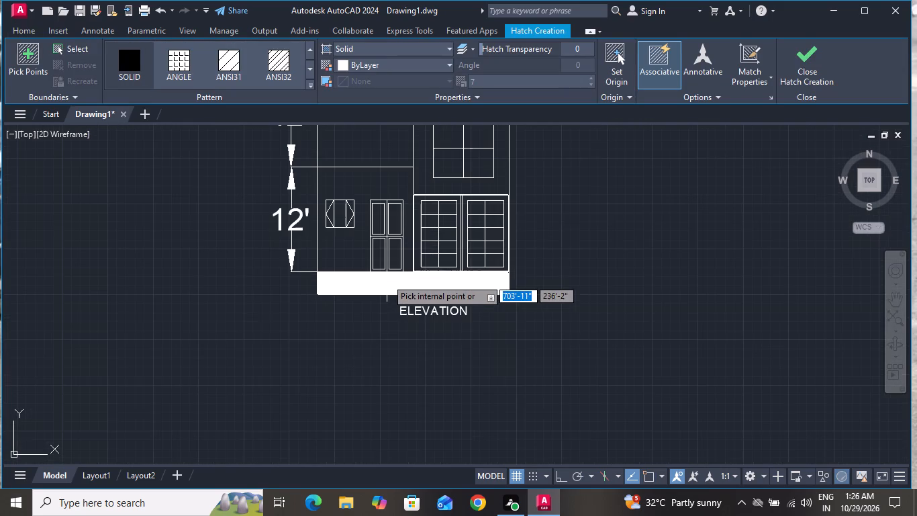
scroll(286, 82, "down", 2)
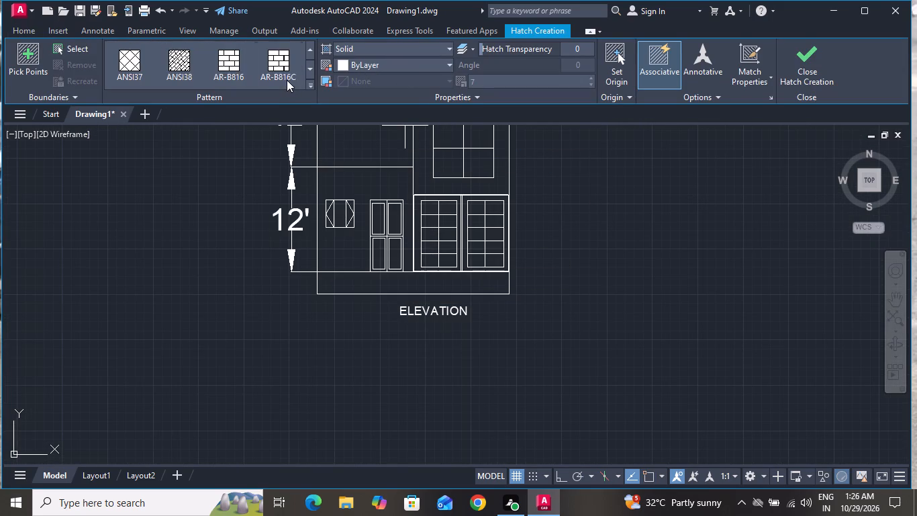
scroll(282, 73, "down", 3)
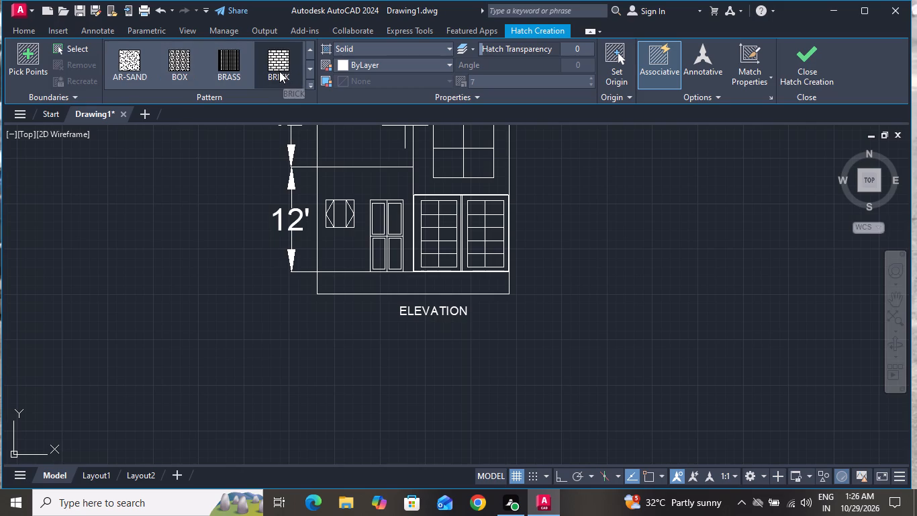
scroll(275, 66, "down", 7)
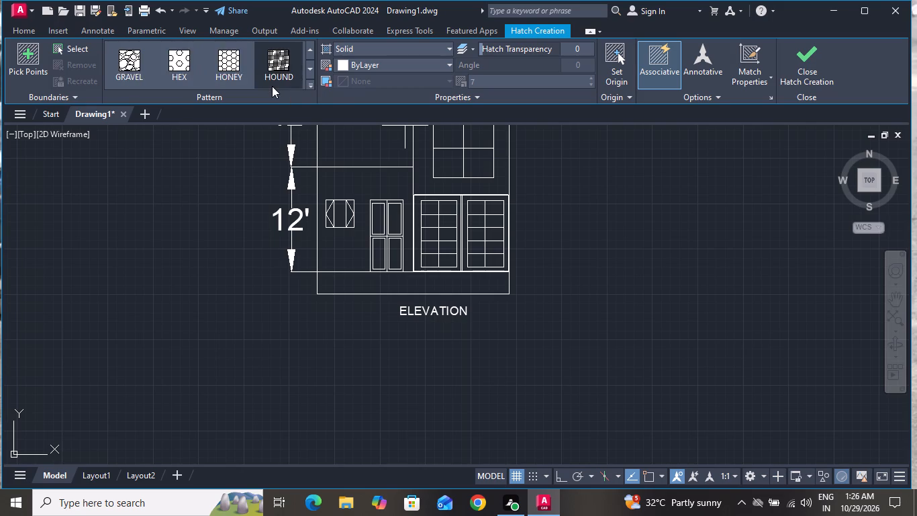
scroll(272, 86, "up", 10)
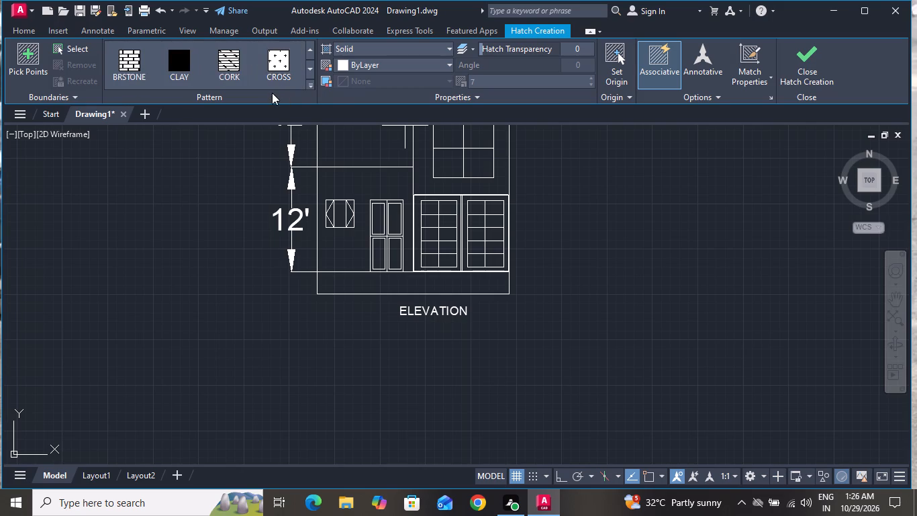
scroll(272, 93, "up", 6)
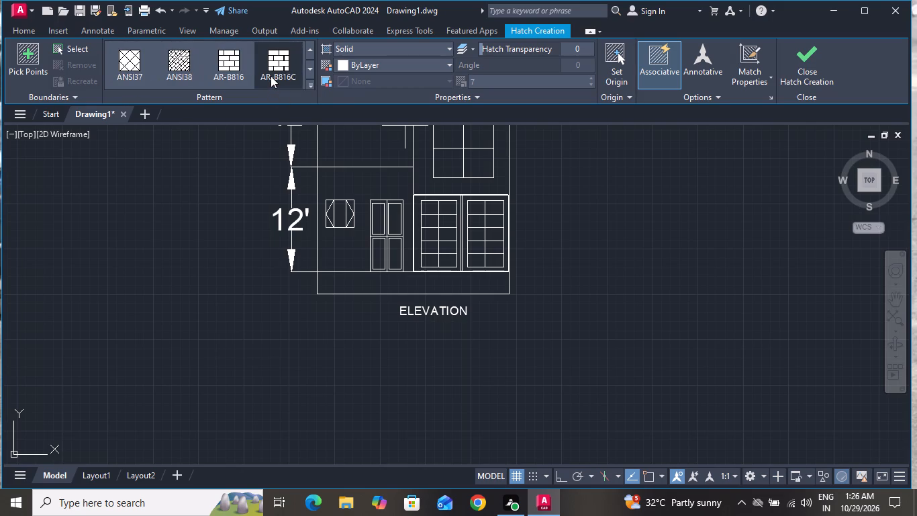
scroll(271, 76, "up", 4)
scroll(269, 79, "down", 3)
left_click(279, 62)
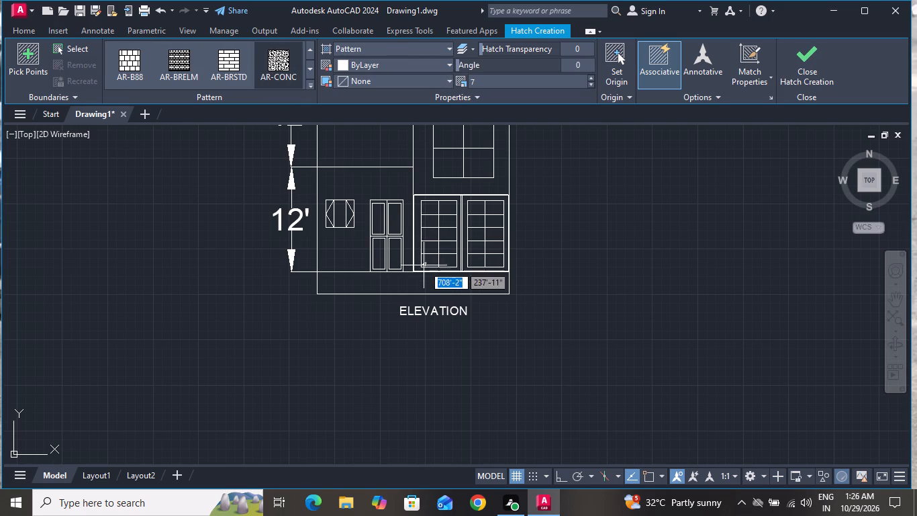
left_click(422, 276)
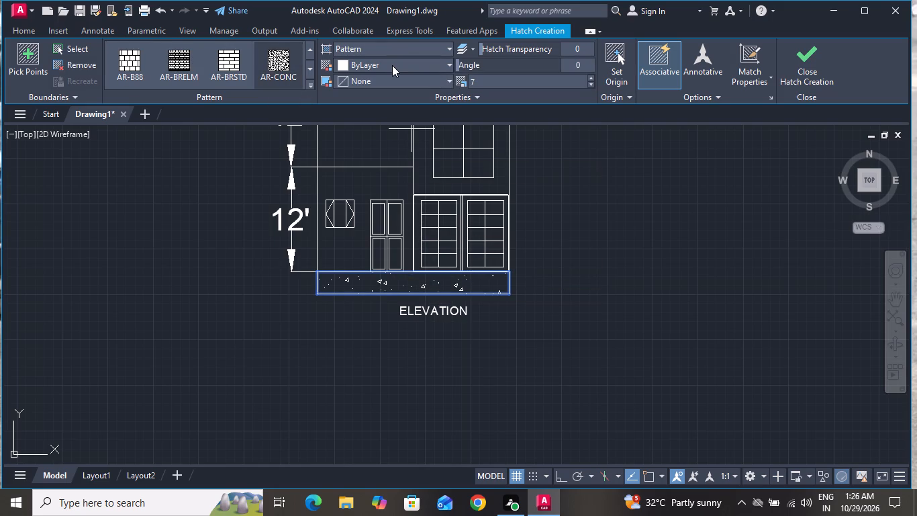
Set the plinth hatch's colour to the orange 205,105,40 and finish the hatch.
left_click(392, 65)
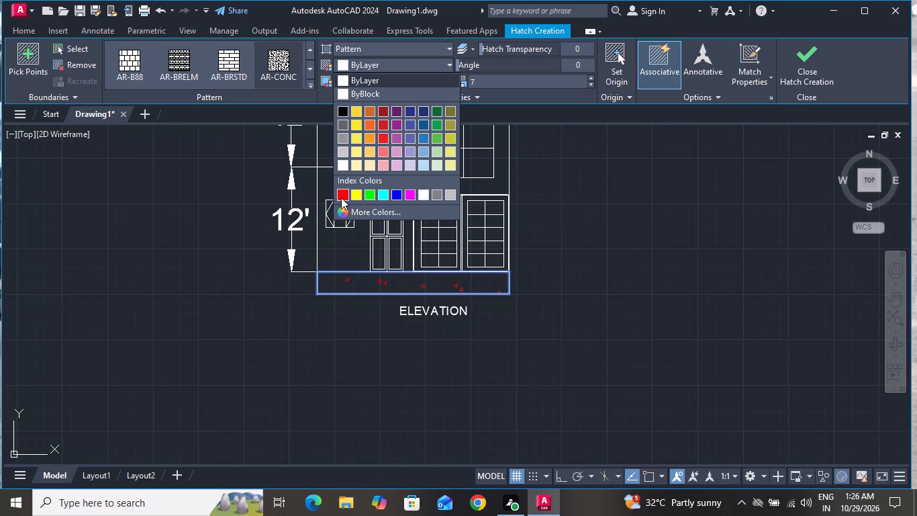
left_click(371, 113)
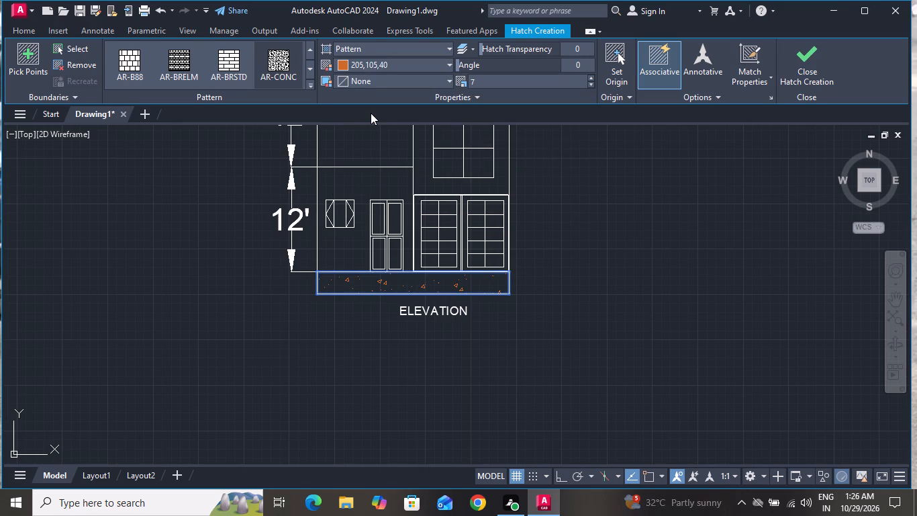
key("Escape")
scroll(432, 336, "down", 1)
key("Escape")
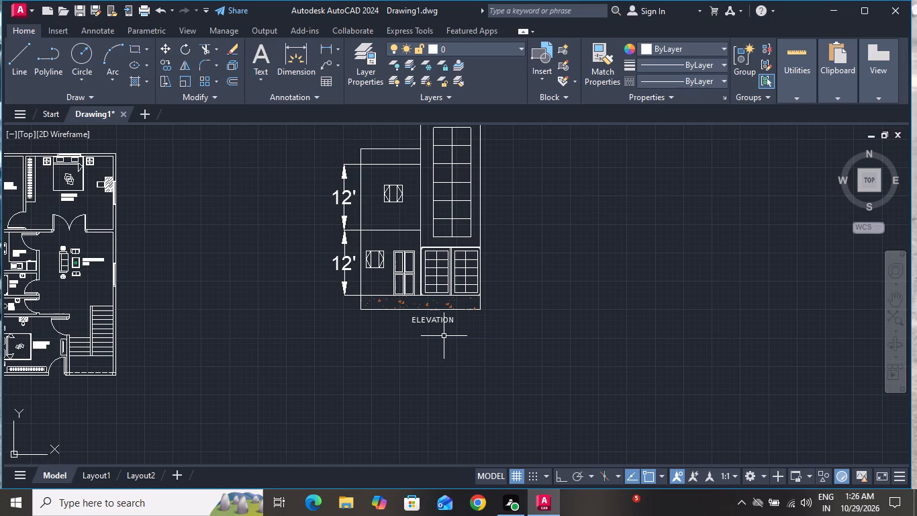
Copy the whole elevation, with its dimensions, plinth hatch and label, about 55' to the east of the original.
scroll(442, 340, "up", 1)
scroll(449, 360, "down", 1)
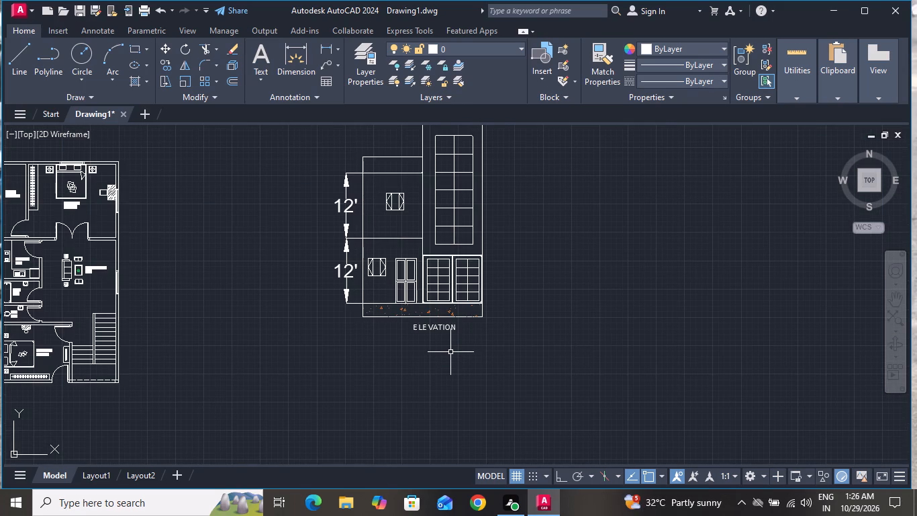
scroll(448, 351, "down", 2)
scroll(442, 263, "up", 2)
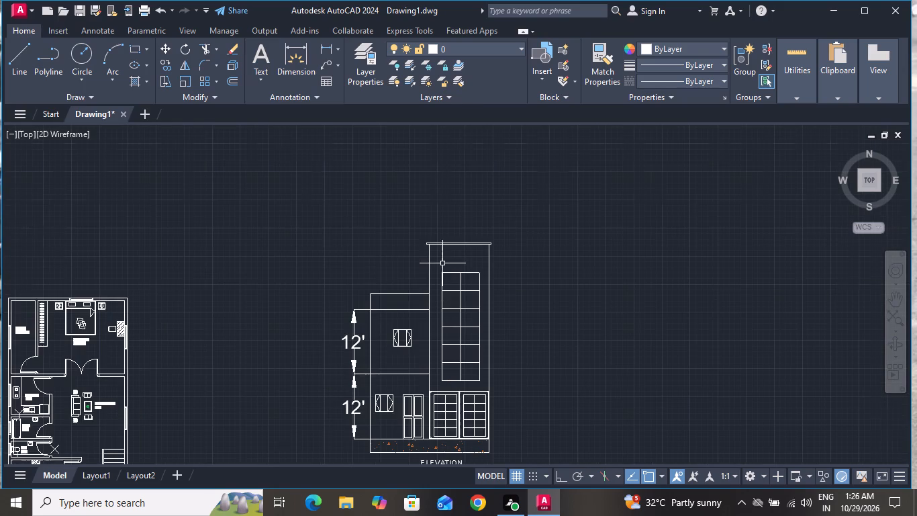
scroll(446, 267, "up", 1)
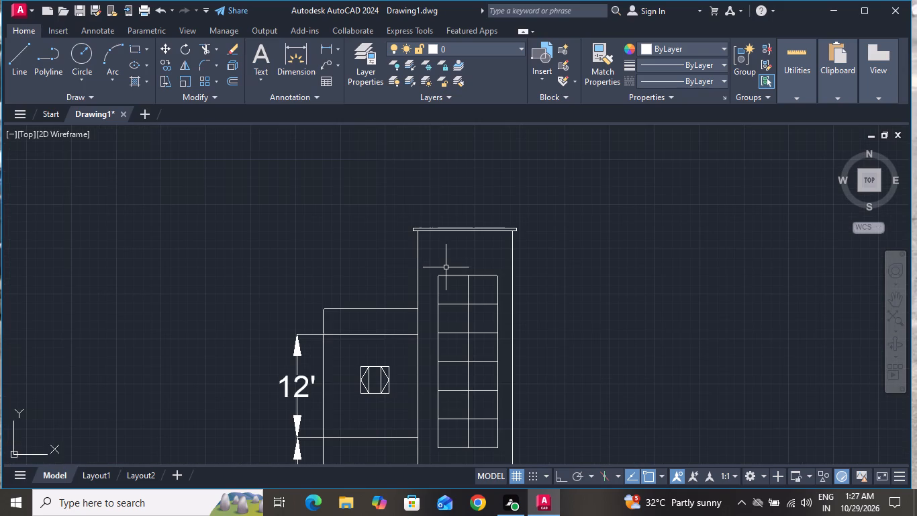
scroll(473, 219, "down", 3)
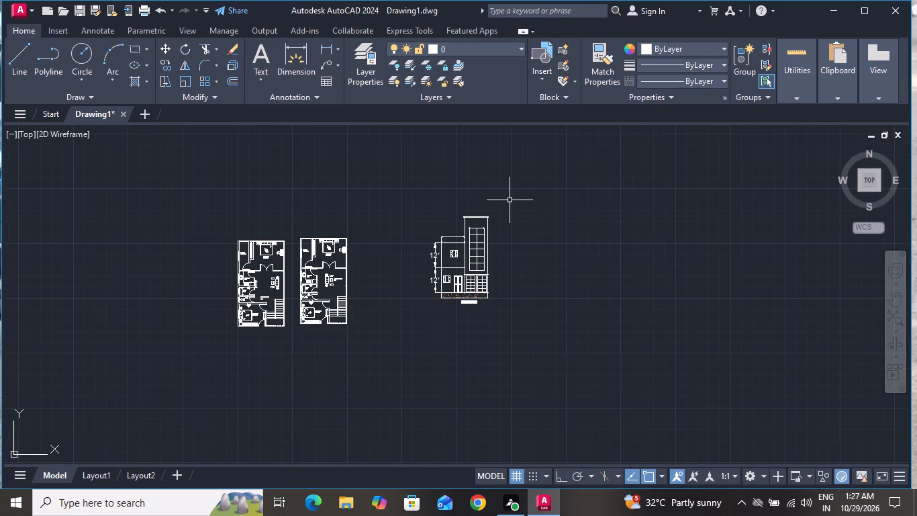
left_click(510, 199)
left_click(419, 328)
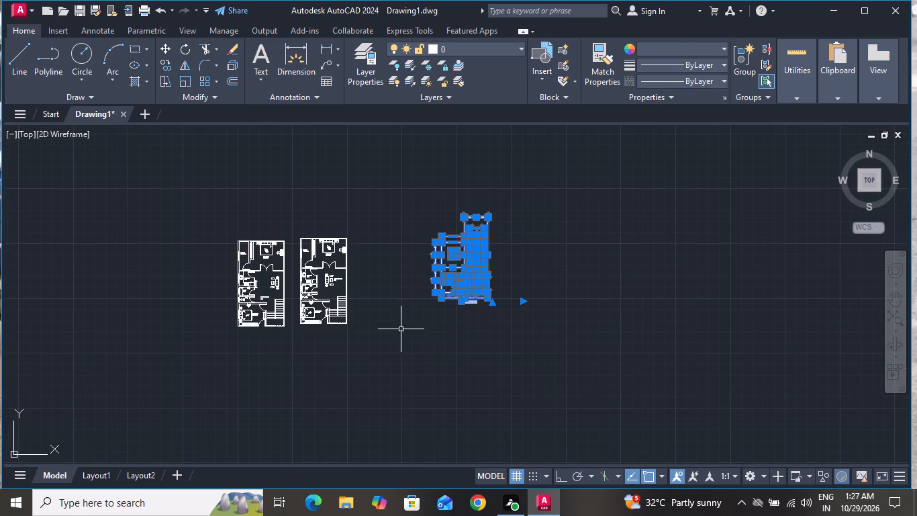
left_click(167, 64)
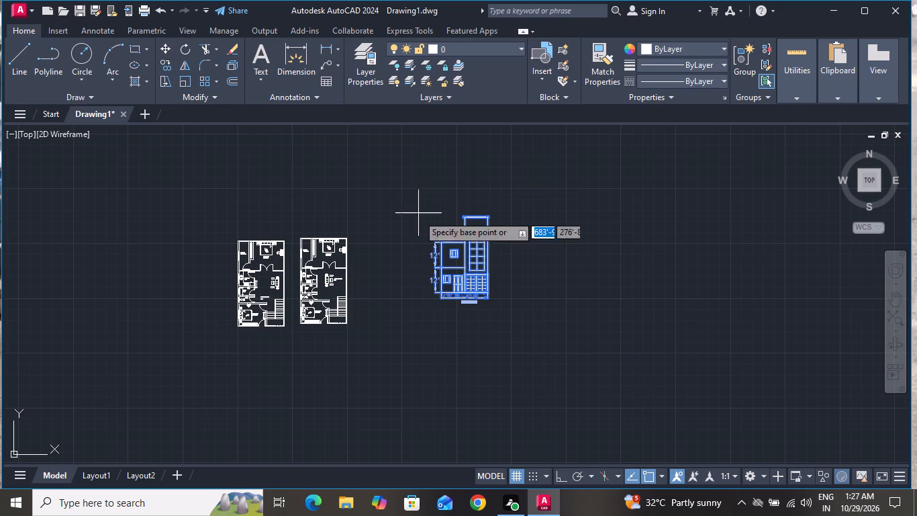
left_click(473, 268)
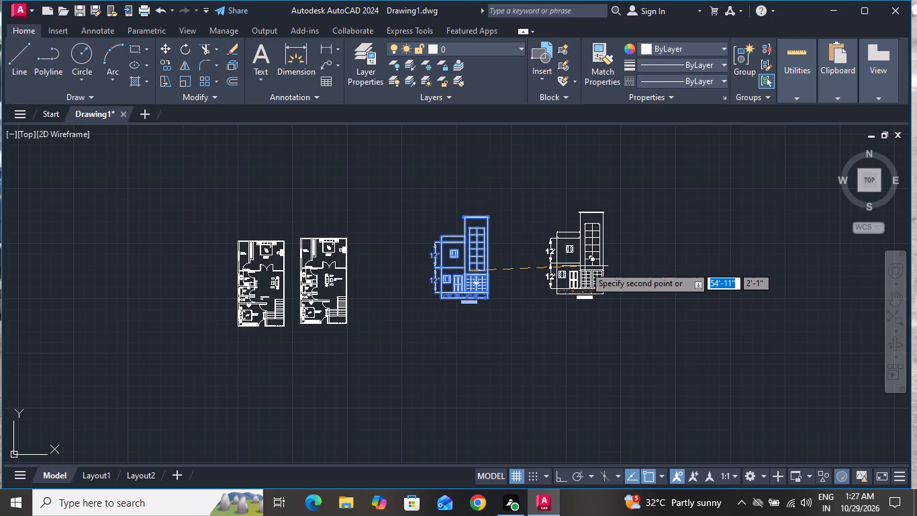
left_click(585, 266)
right_click(586, 267)
left_click(614, 287)
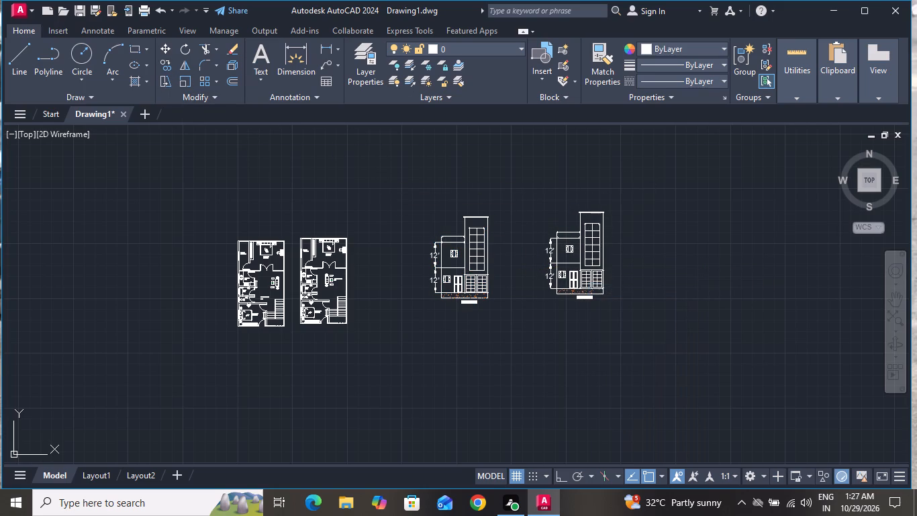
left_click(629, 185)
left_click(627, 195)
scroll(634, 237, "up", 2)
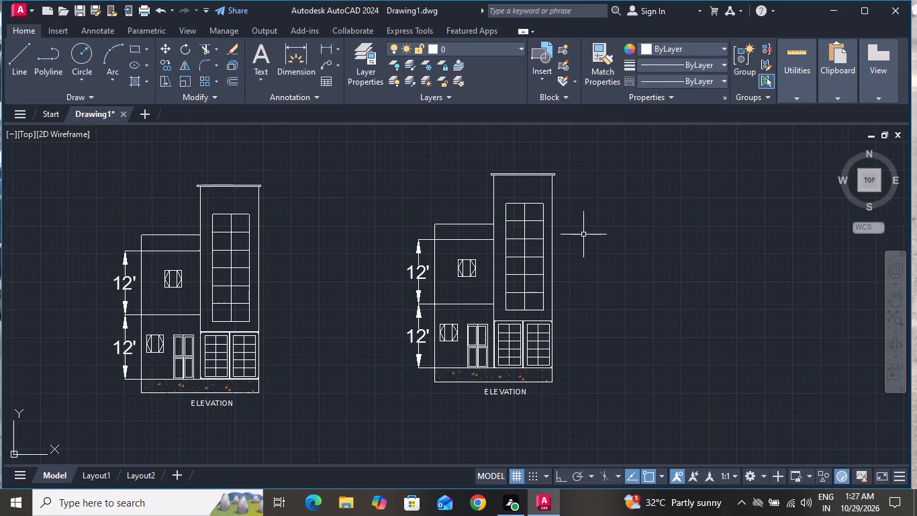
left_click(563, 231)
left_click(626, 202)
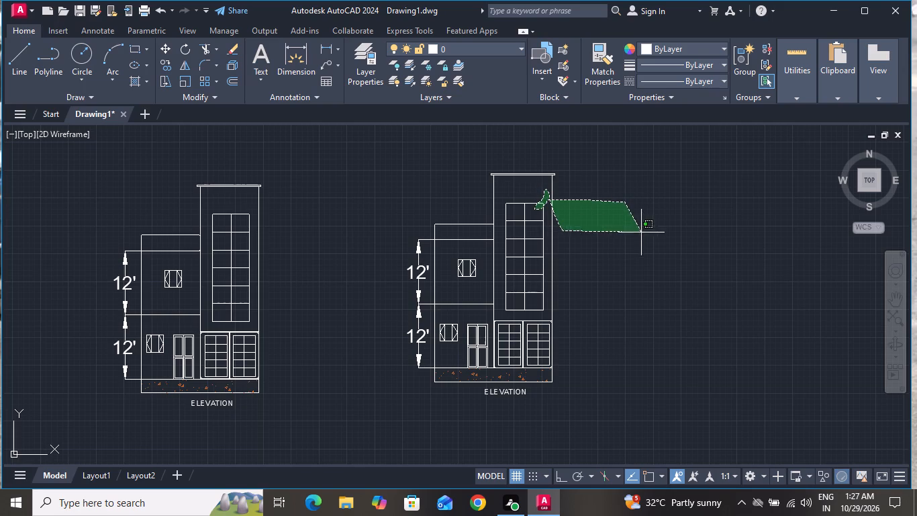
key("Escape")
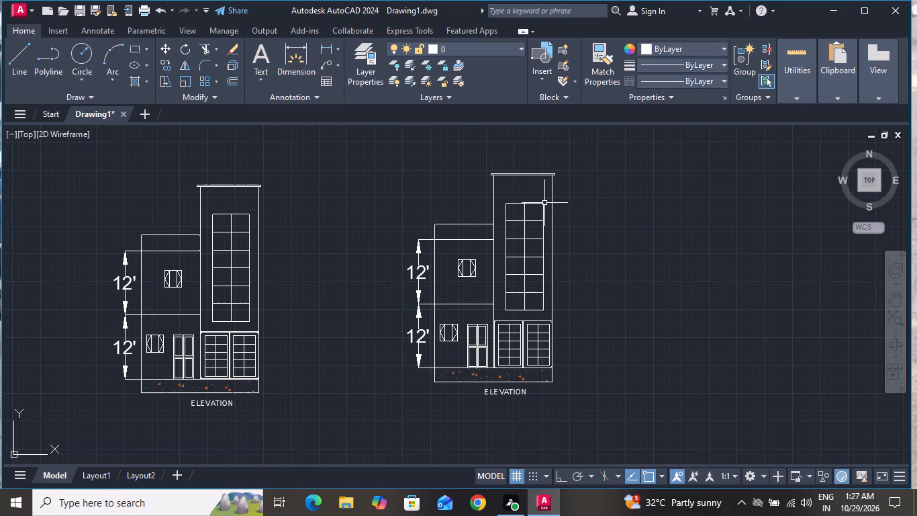
Select the tall gridded window in the tower of the copied elevation.
left_click(543, 200)
left_click(502, 312)
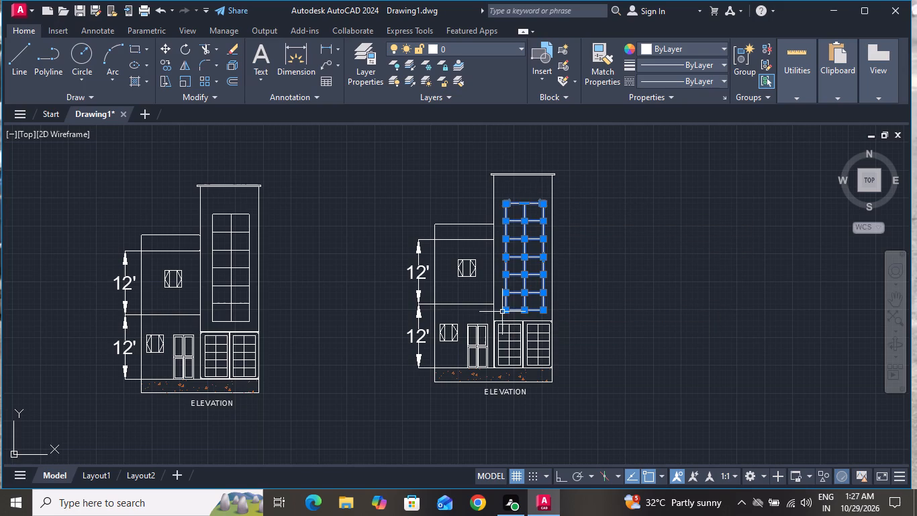
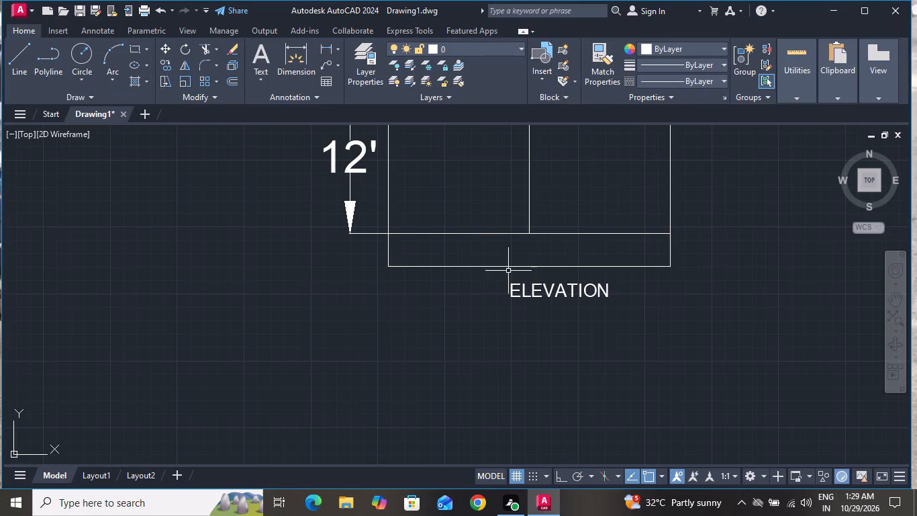
Draw a rectangle about 1'-8" wide and 5'-6" deep down from the west end of the copied elevation's ground line.
left_click(130, 51)
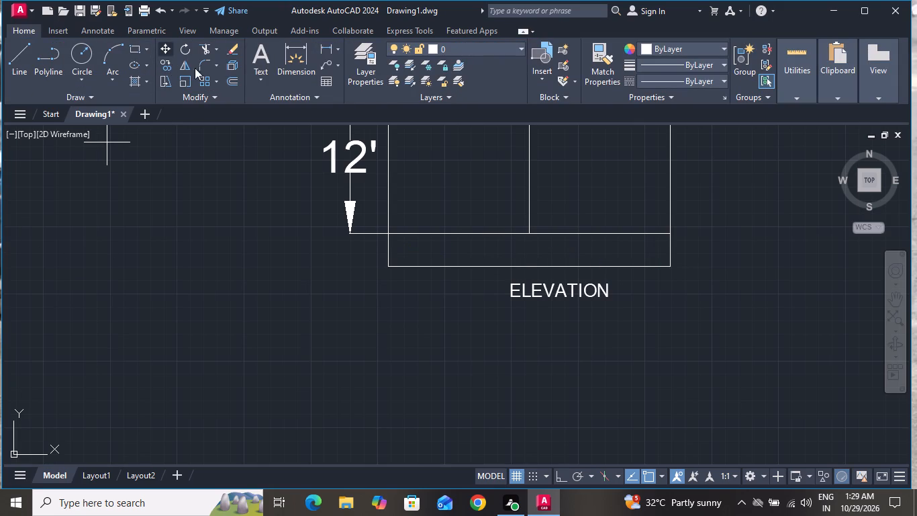
scroll(288, 186, "up", 1)
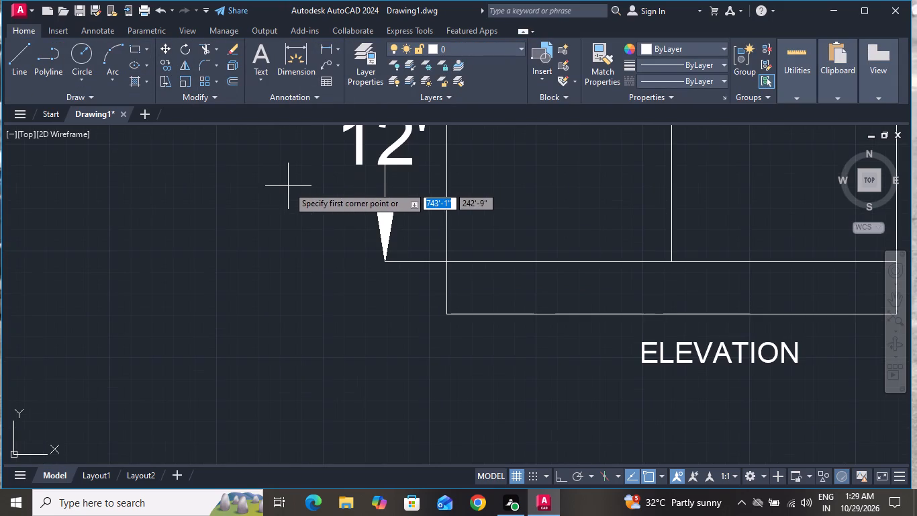
left_click(444, 261)
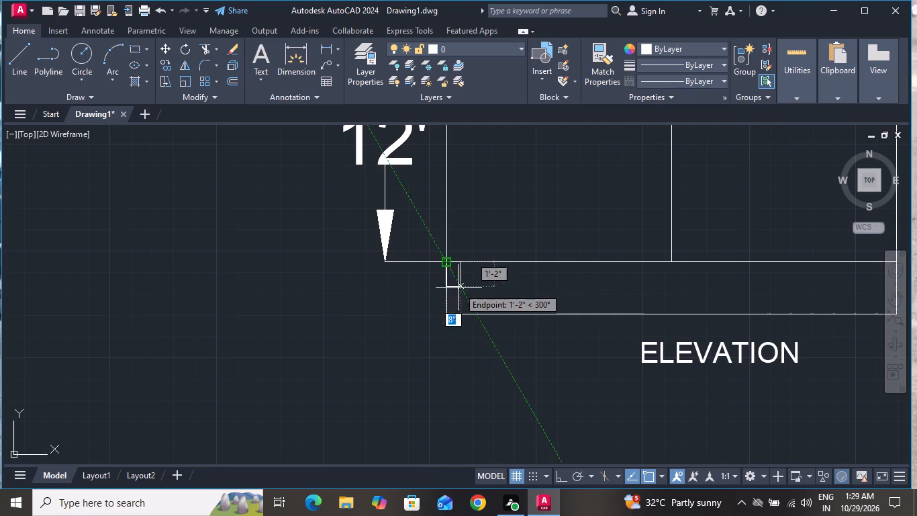
left_click(480, 375)
scroll(483, 377, "down", 2)
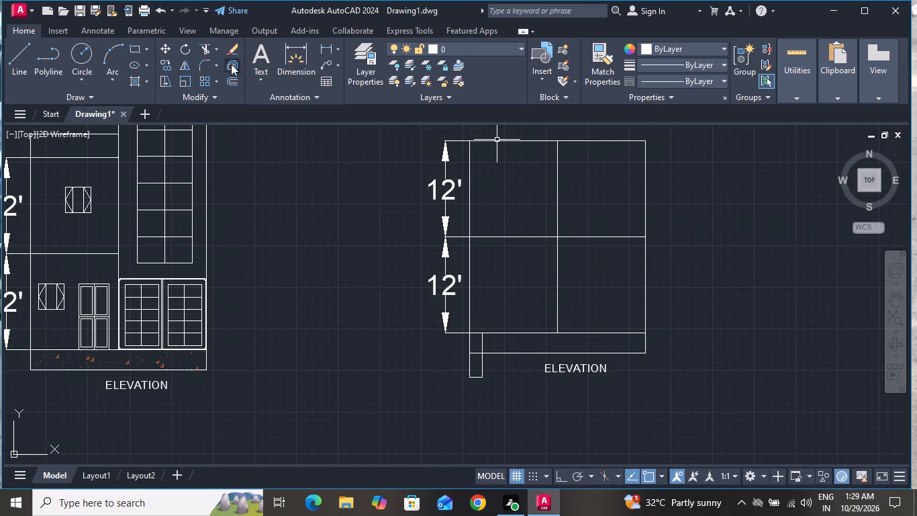
Trim the plinth's bottom line where it crosses the new rectangle at the copied elevation's west corner.
left_click(204, 48)
scroll(477, 354, "up", 2)
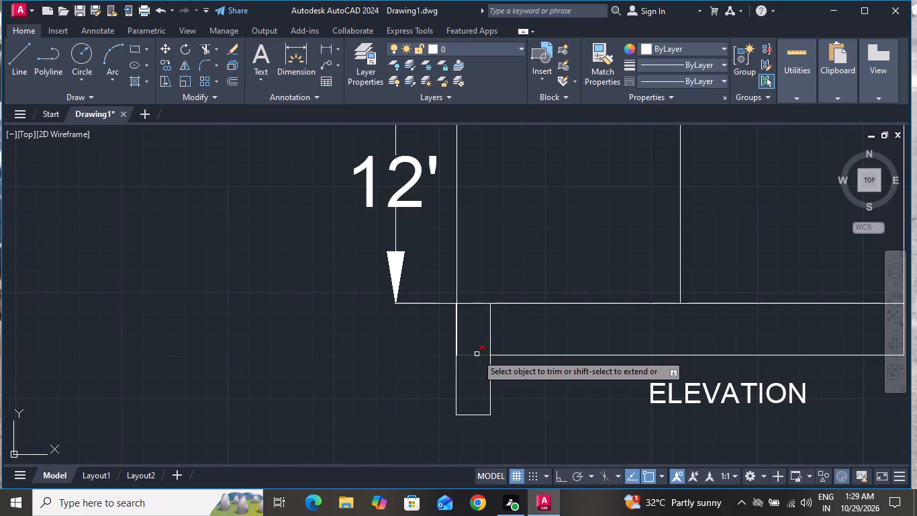
left_click(477, 354)
scroll(454, 339, "up", 3)
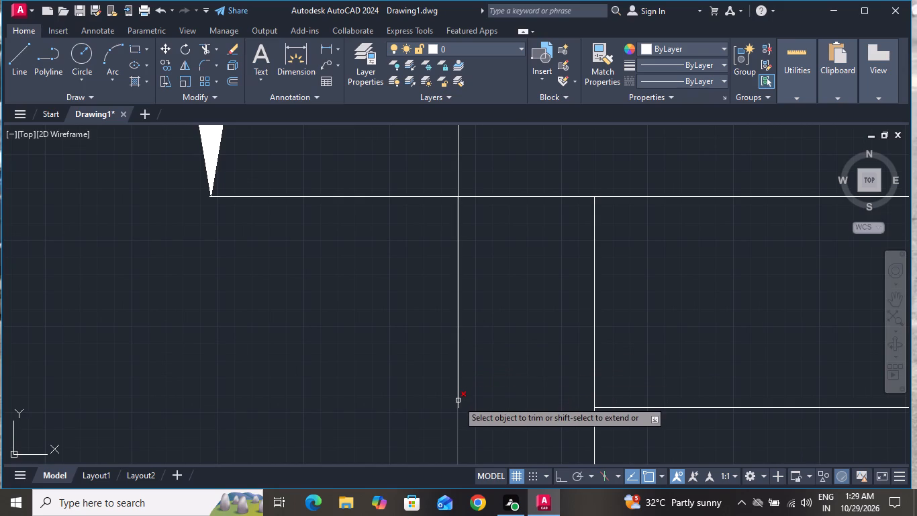
scroll(497, 354, "down", 2)
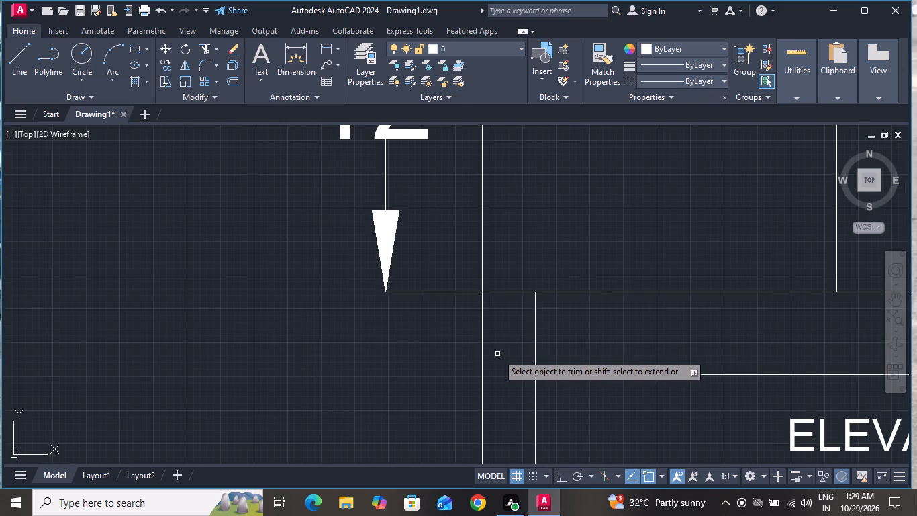
right_click(497, 354)
left_click(551, 189)
Offset the upper and lower west wall lines of the copied elevation 6" inward.
scroll(492, 308, "down", 2)
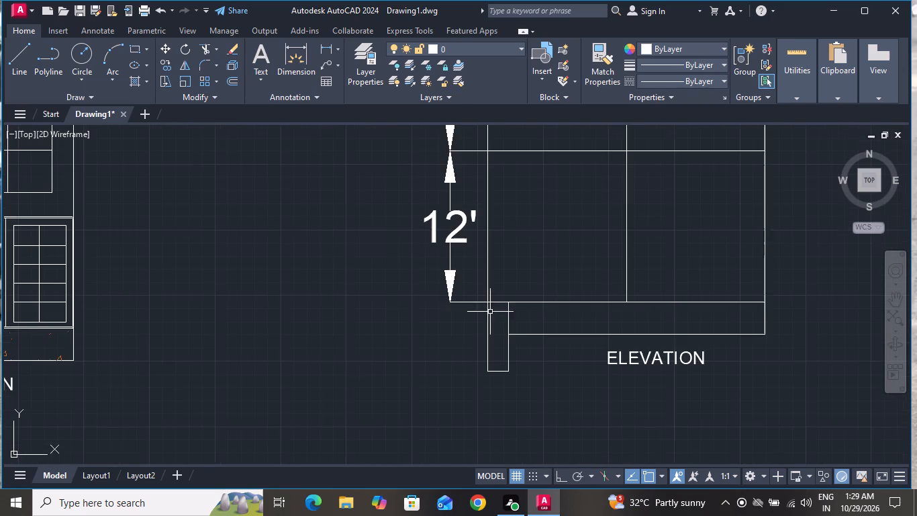
scroll(450, 323, "down", 2)
scroll(500, 226, "up", 1)
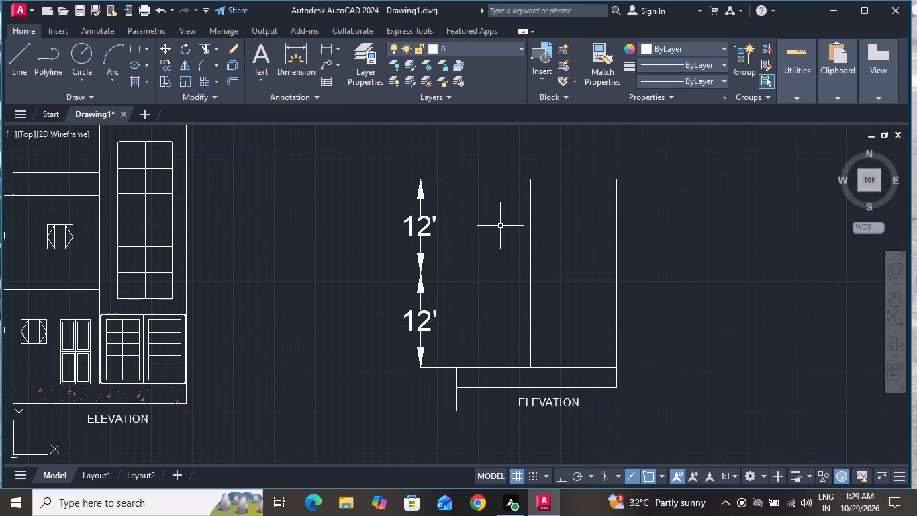
type("0 6")
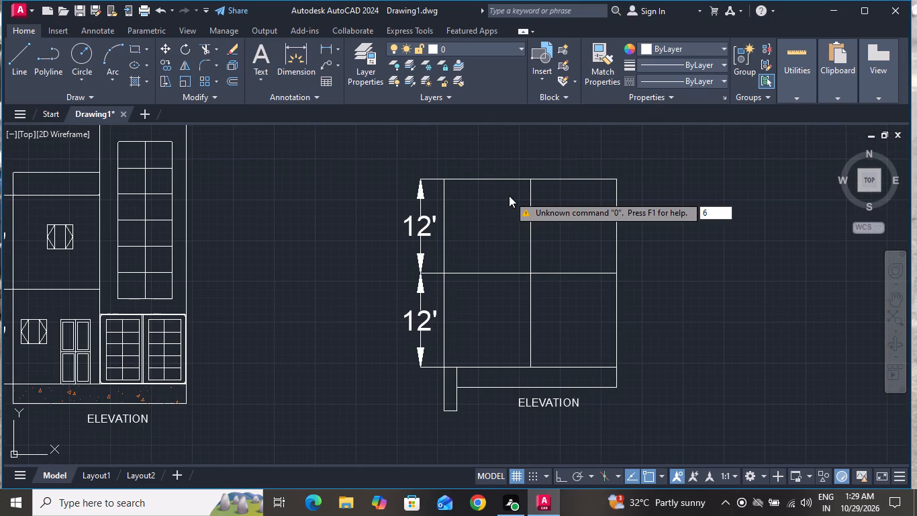
key("Escape")
type("O")
key("space")
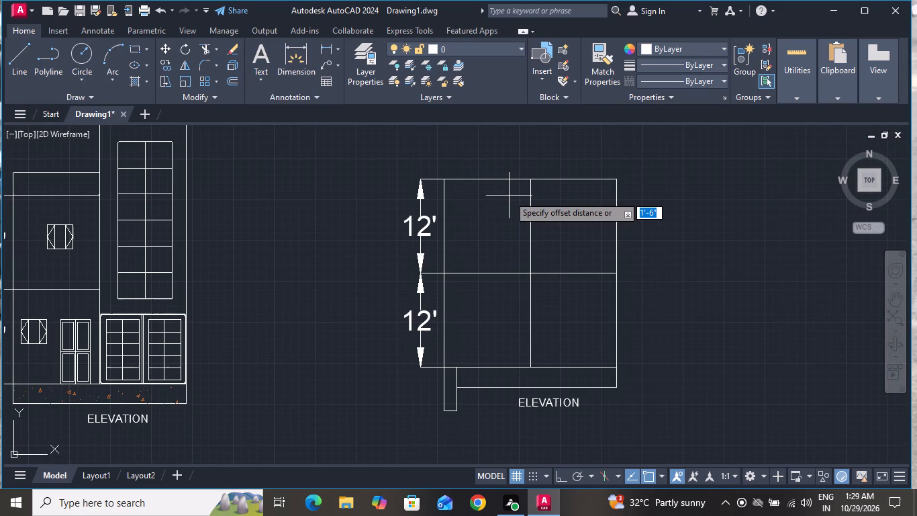
key("6")
key("shift+quotedbl")
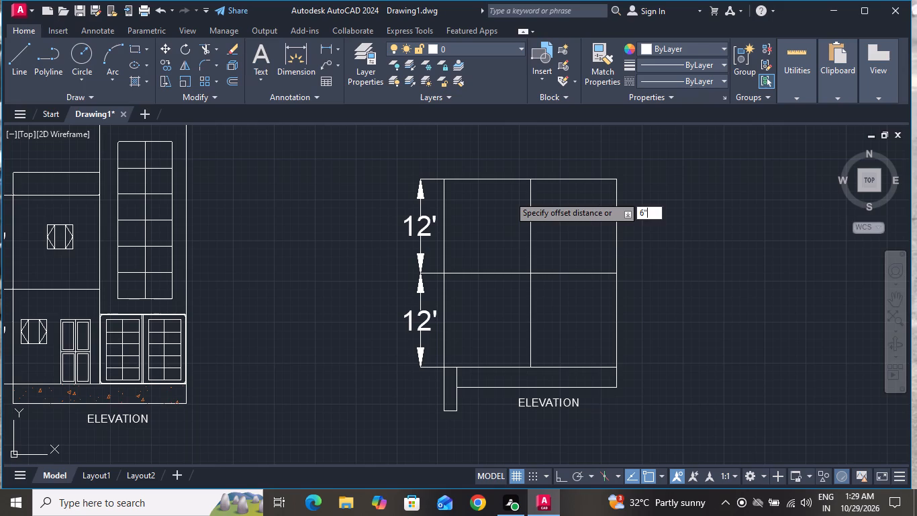
key("Return")
scroll(450, 229, "up", 2)
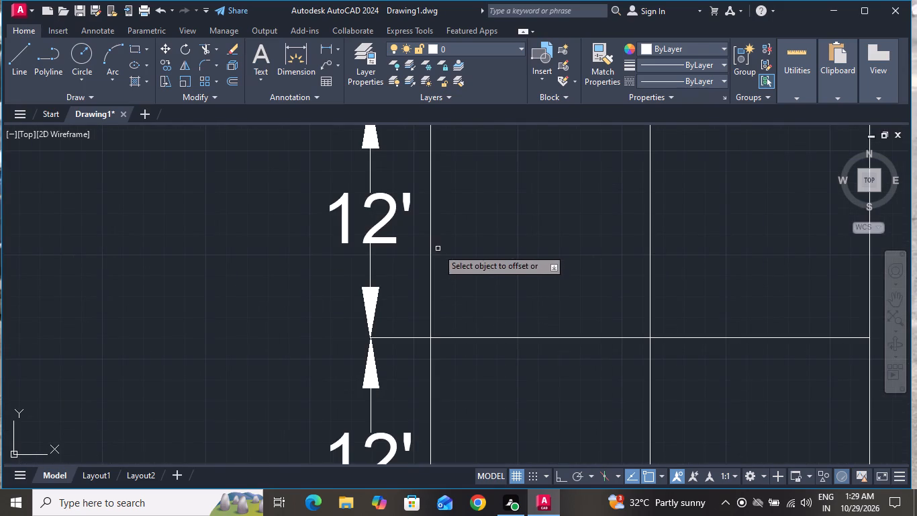
left_click(429, 267)
left_click(510, 290)
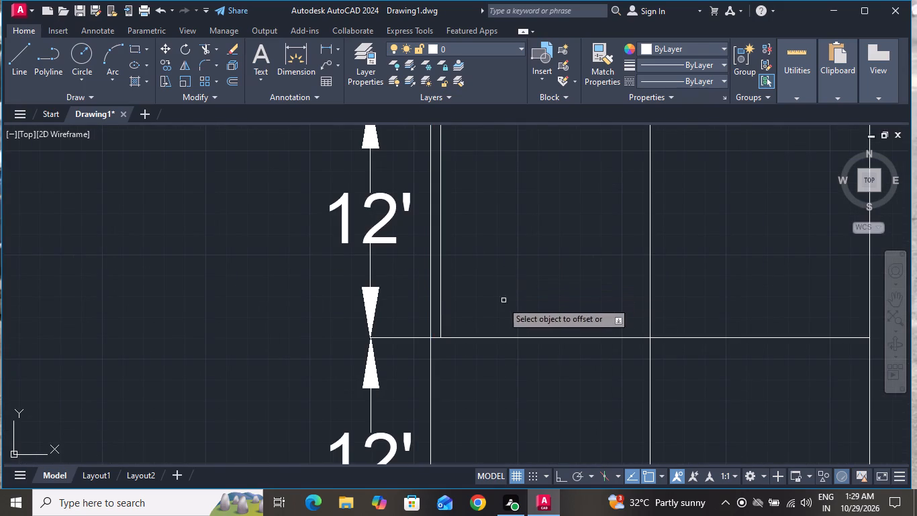
left_click(429, 353)
left_click(475, 361)
scroll(508, 346, "down", 1)
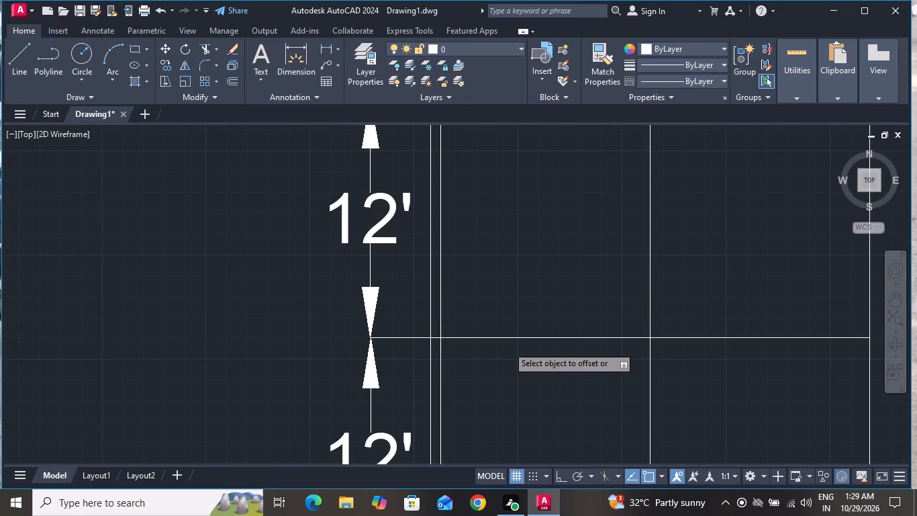
right_click(536, 368)
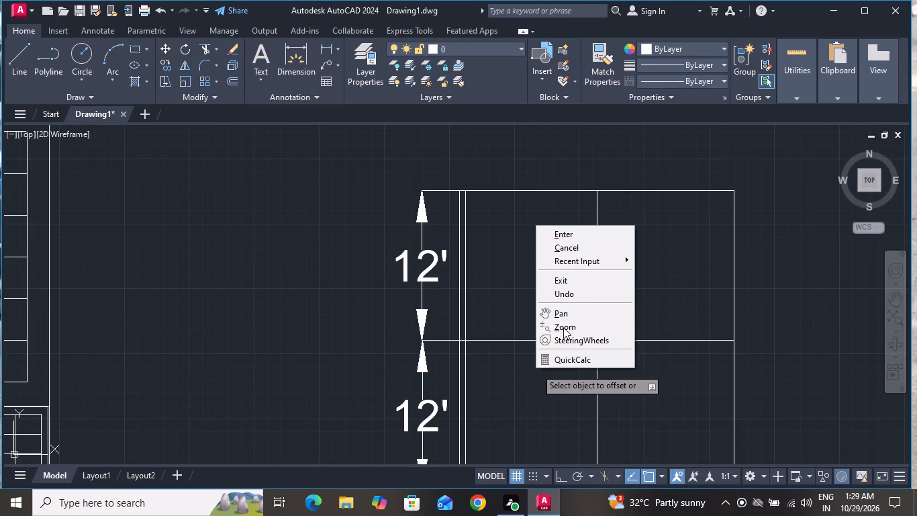
left_click(597, 238)
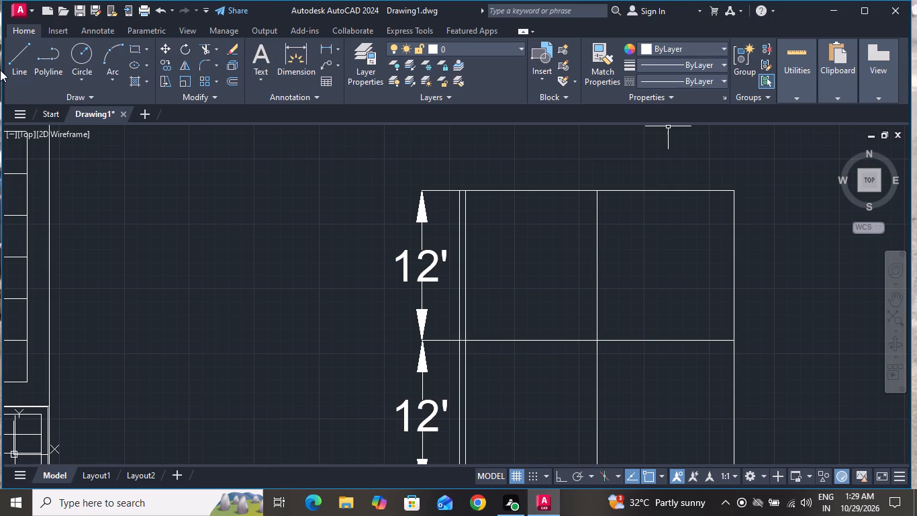
With Ortho on, draw a 24' vertical line from the ground line to the roof line, between the west wall and the centre line.
left_click(11, 53)
scroll(309, 179, "down", 2)
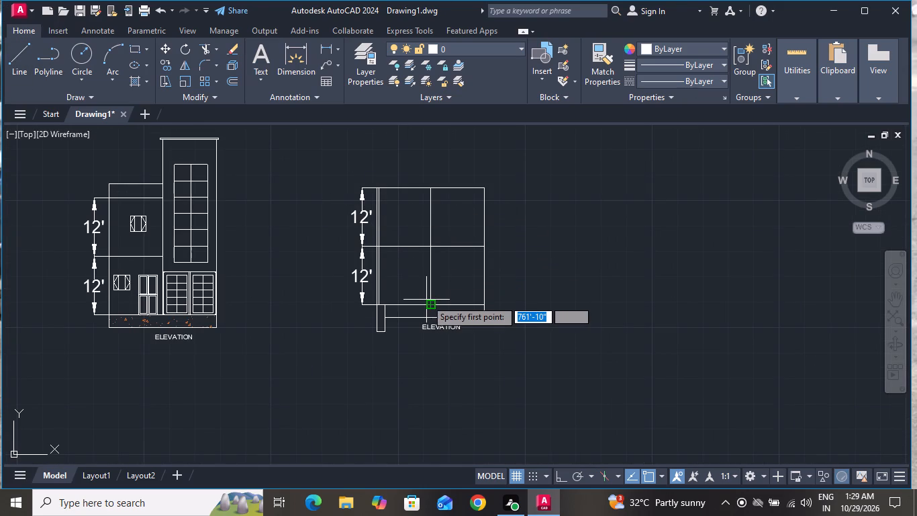
scroll(436, 309, "down", 1)
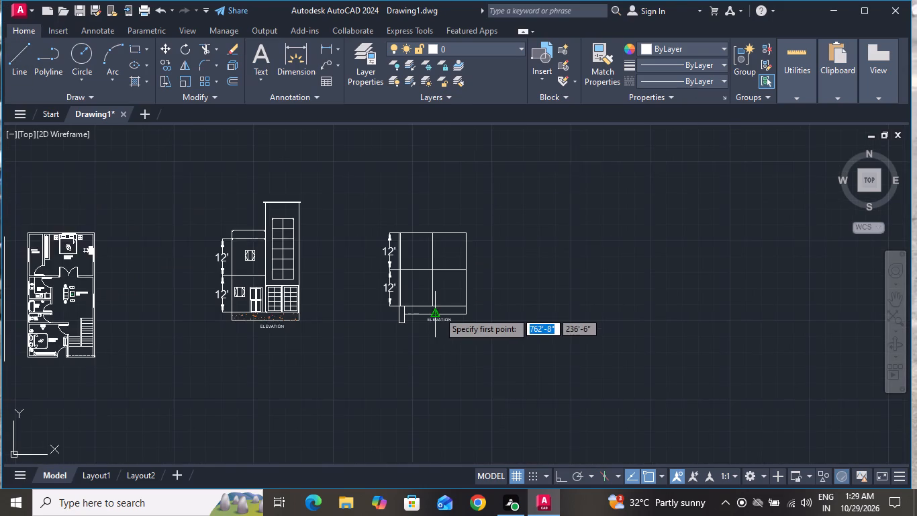
scroll(438, 311, "up", 2)
left_click(379, 300)
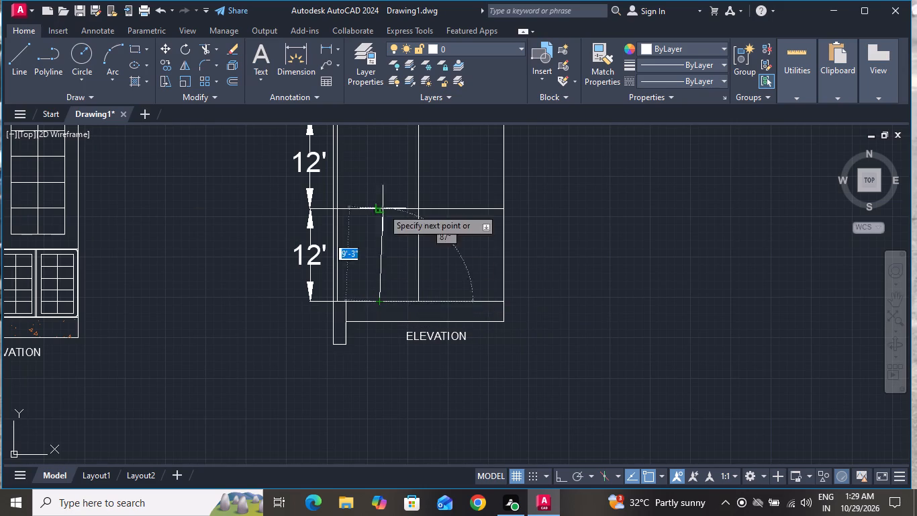
scroll(383, 226, "down", 3)
left_click(562, 480)
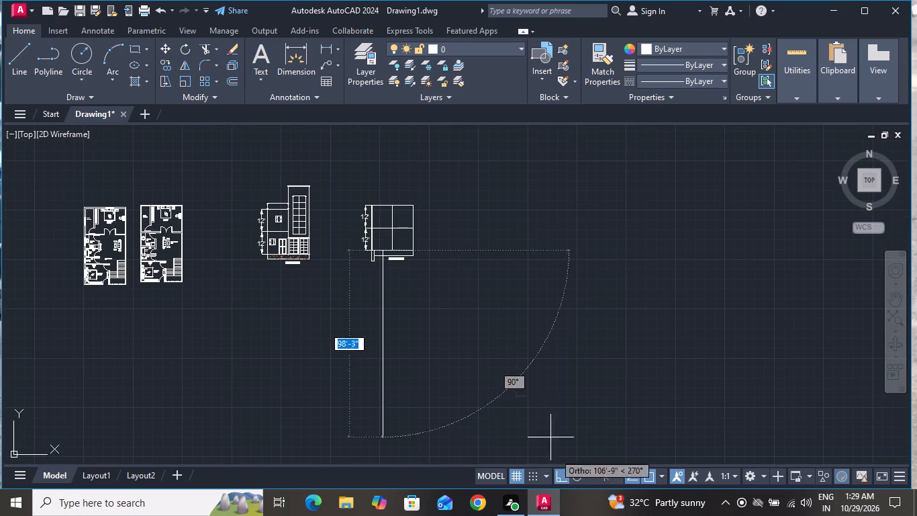
scroll(389, 185, "up", 3)
scroll(360, 269, "up", 1)
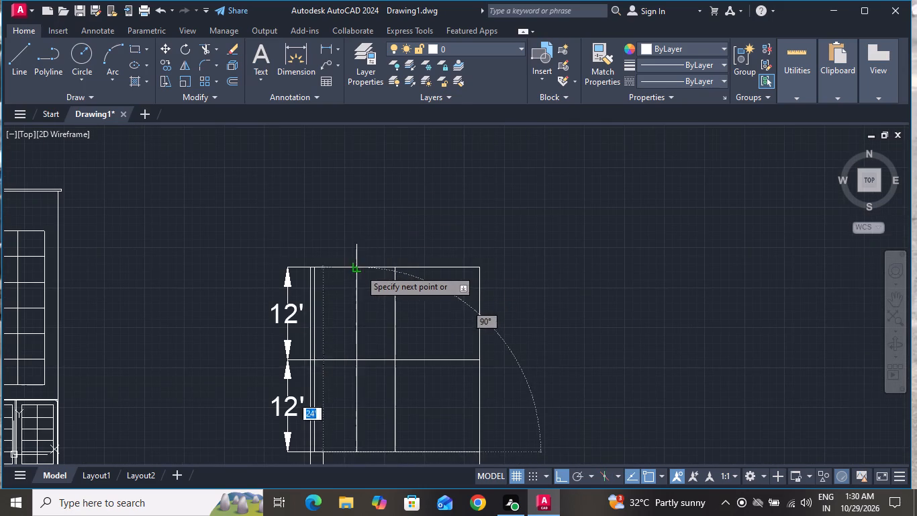
scroll(358, 269, "up", 1)
left_click(352, 265)
right_click(352, 265)
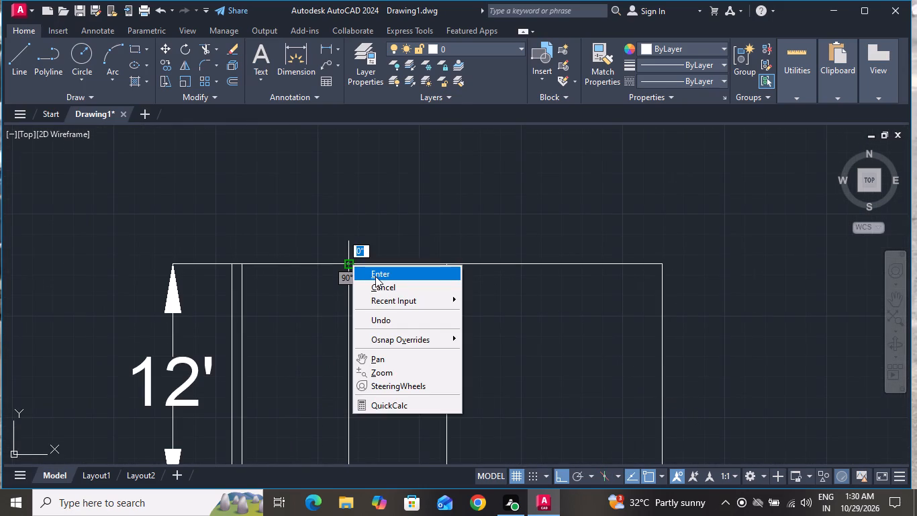
left_click(375, 282)
Delete the full-height vertical centre line of the copied elevation.
scroll(379, 251, "down", 2)
left_click_drag(411, 274, 408, 280)
left_click(399, 289)
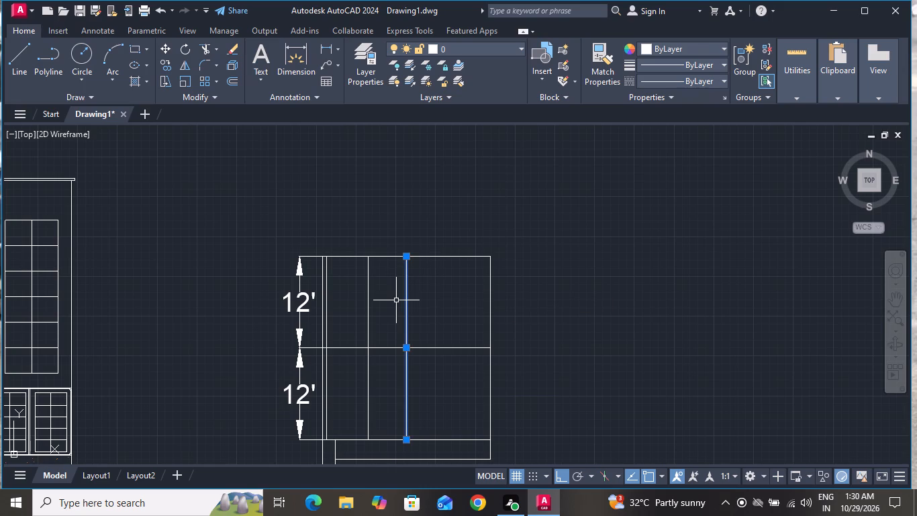
key("Delete")
Offset the new full-height vertical line 6" to the east.
type("O")
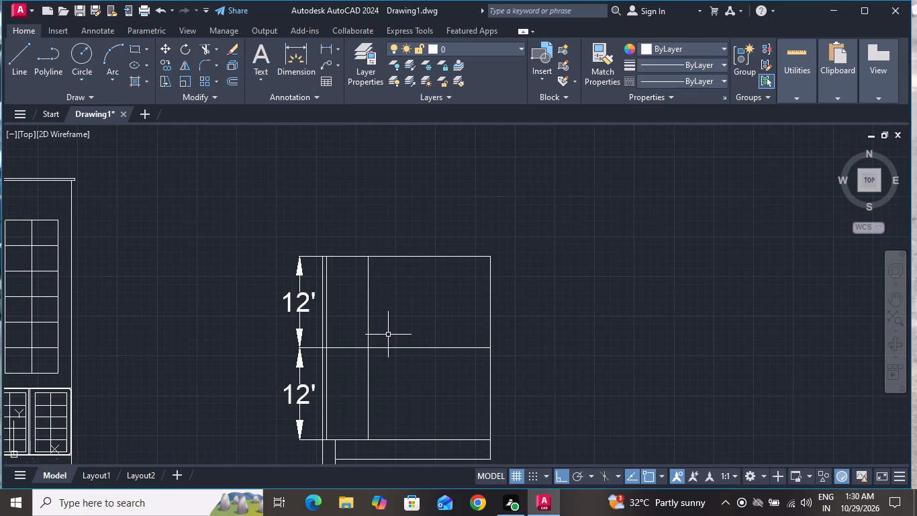
key("space")
key("6")
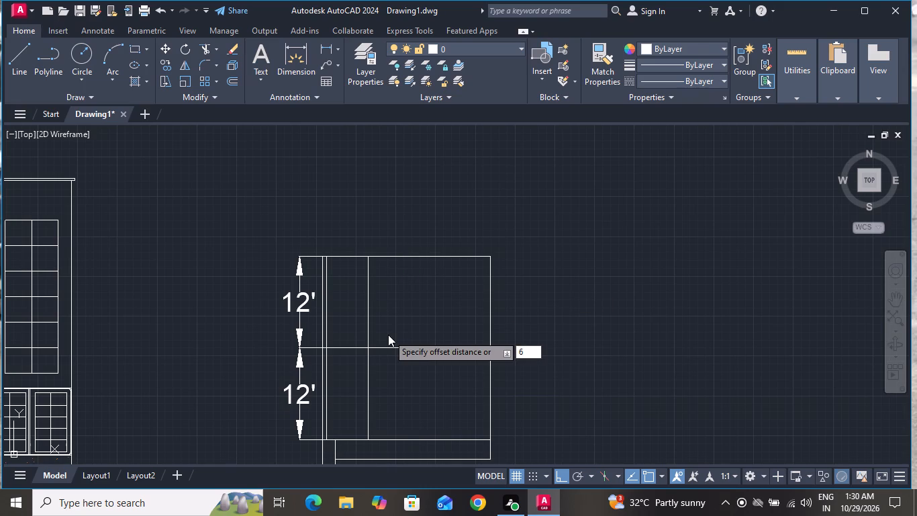
key("shift+quotedbl")
key("Return")
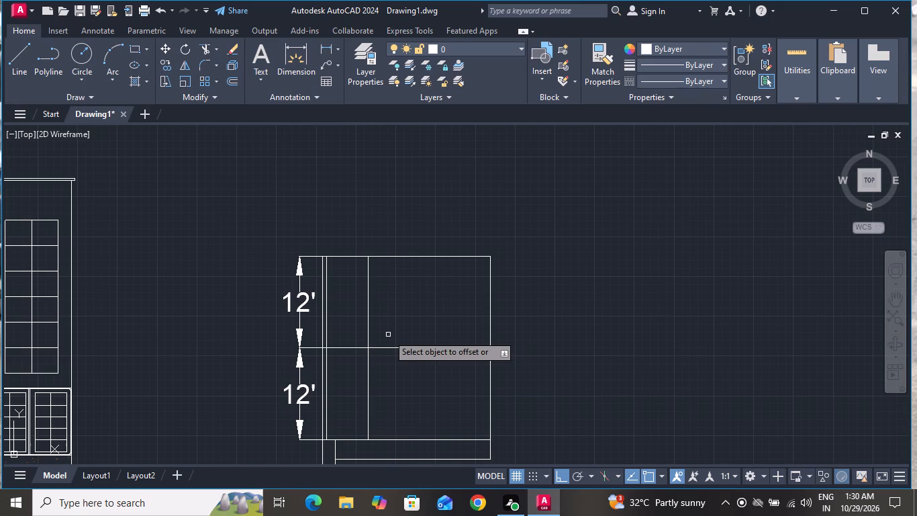
scroll(378, 331, "up", 2)
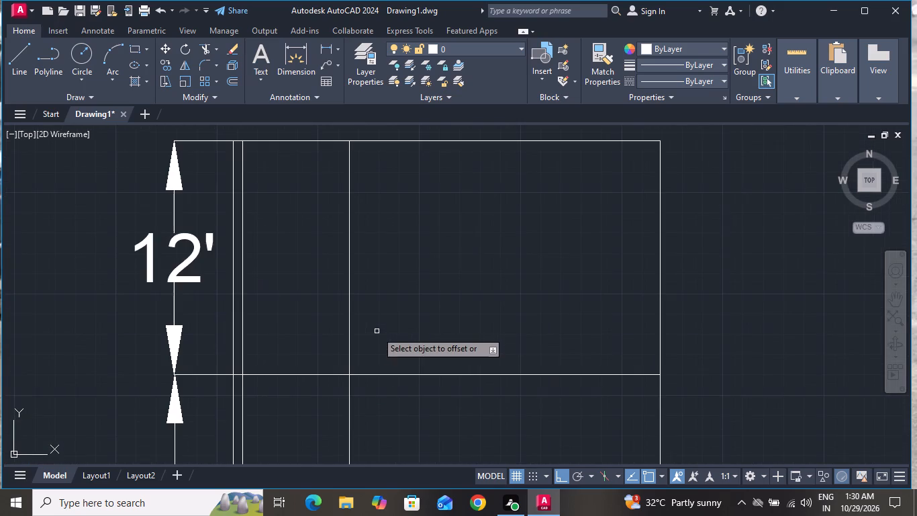
left_click(350, 344)
left_click(410, 346)
right_click(403, 331)
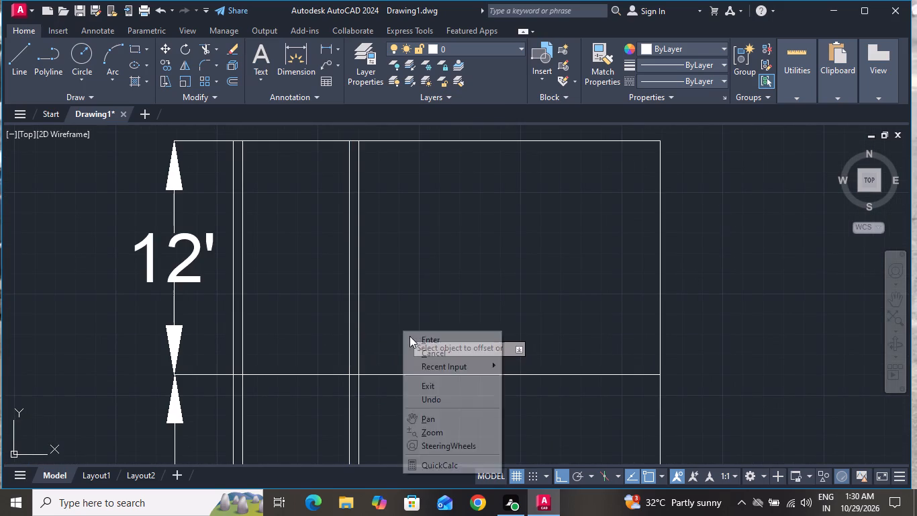
left_click(426, 354)
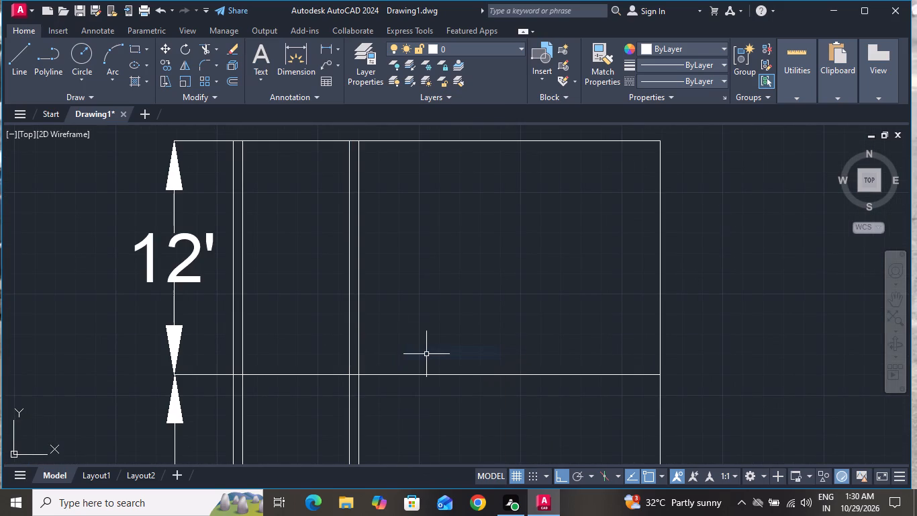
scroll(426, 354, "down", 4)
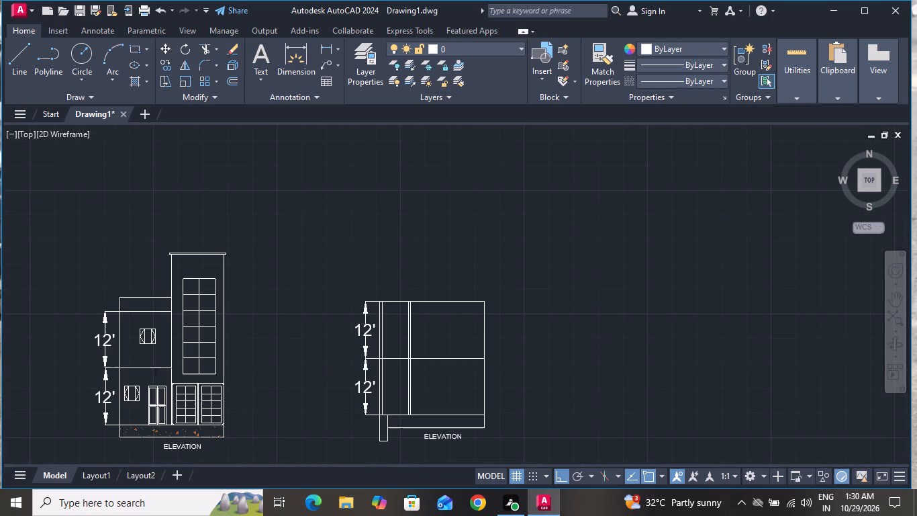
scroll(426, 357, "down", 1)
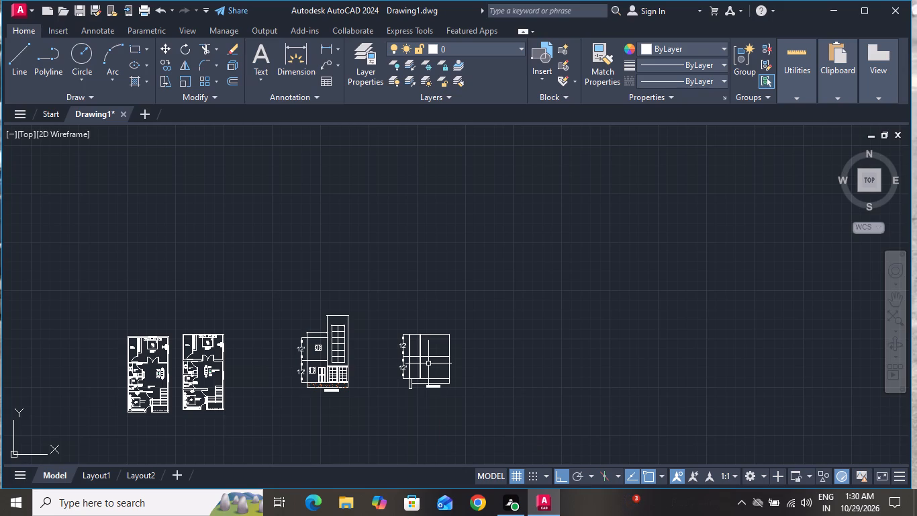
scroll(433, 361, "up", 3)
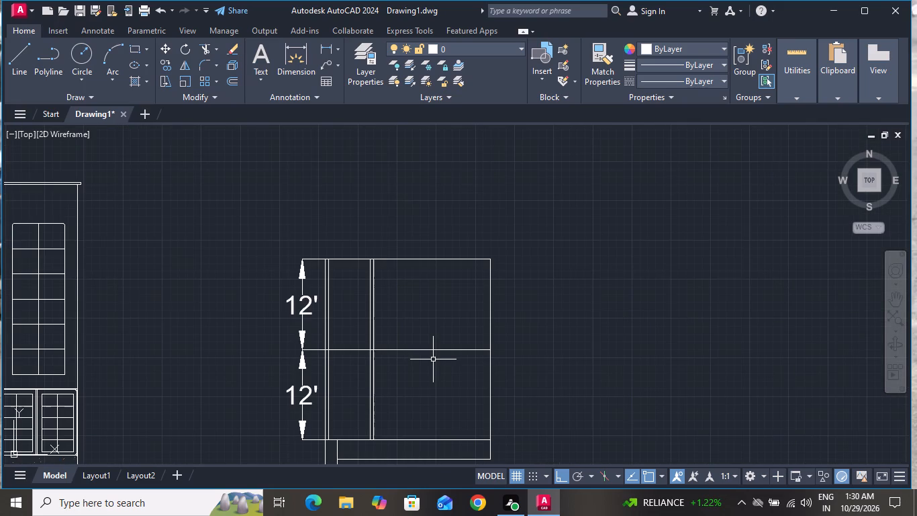
Trim the copied elevation's mid-height floor line between the paired lines of the interior and west walls, clearing the leftover stub in the west wall.
left_click(203, 48)
scroll(346, 380, "up", 2)
scroll(412, 303, "up", 2)
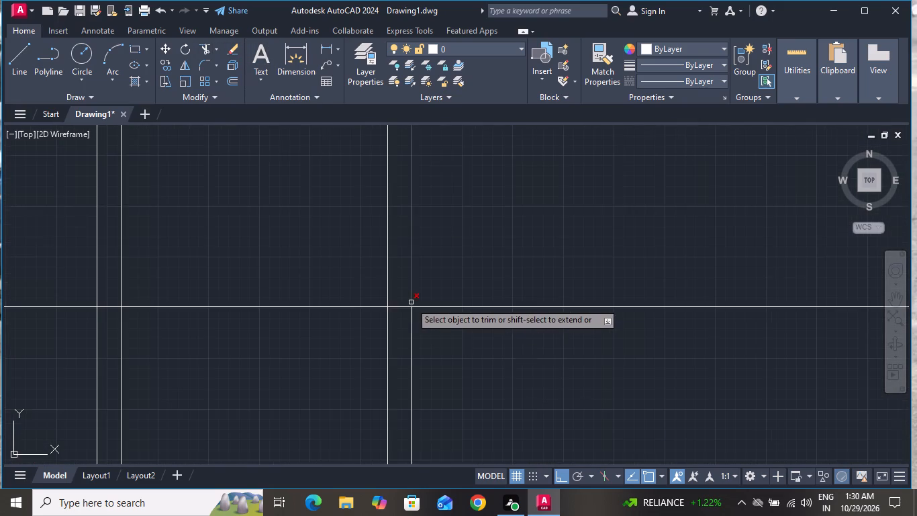
left_click(399, 309)
left_click(399, 302)
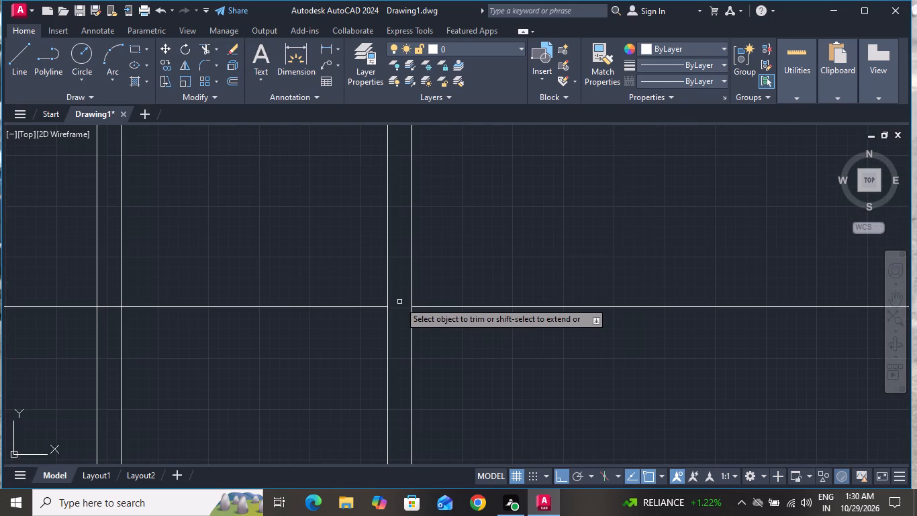
scroll(382, 336, "down", 4)
scroll(307, 368, "up", 1)
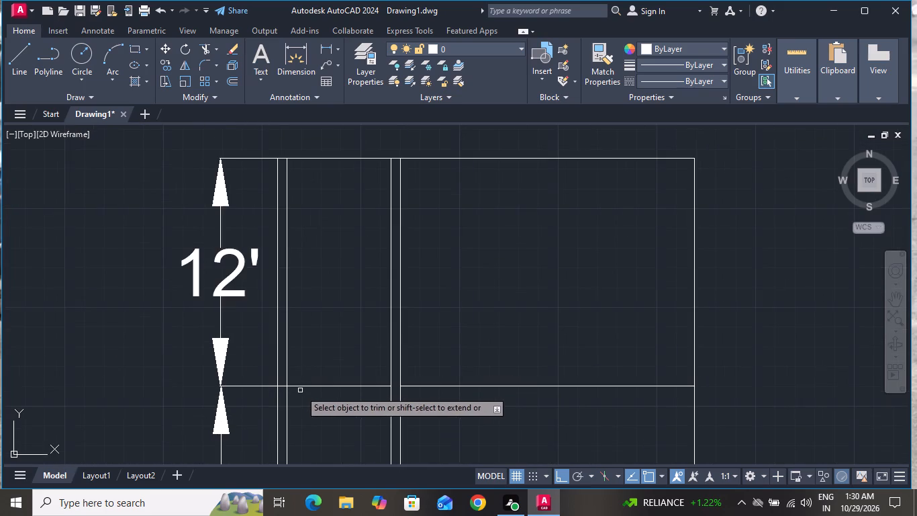
scroll(285, 389, "up", 3)
left_click(269, 369)
left_click(267, 404)
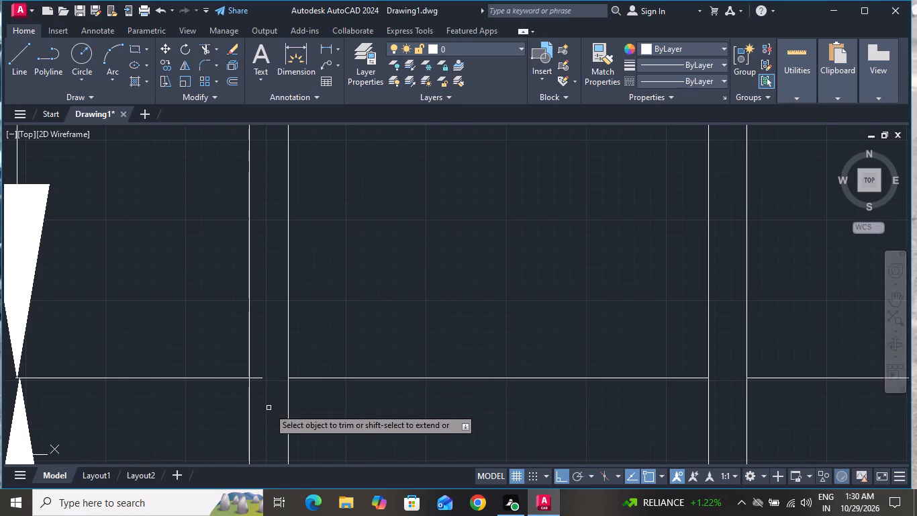
left_click(257, 377)
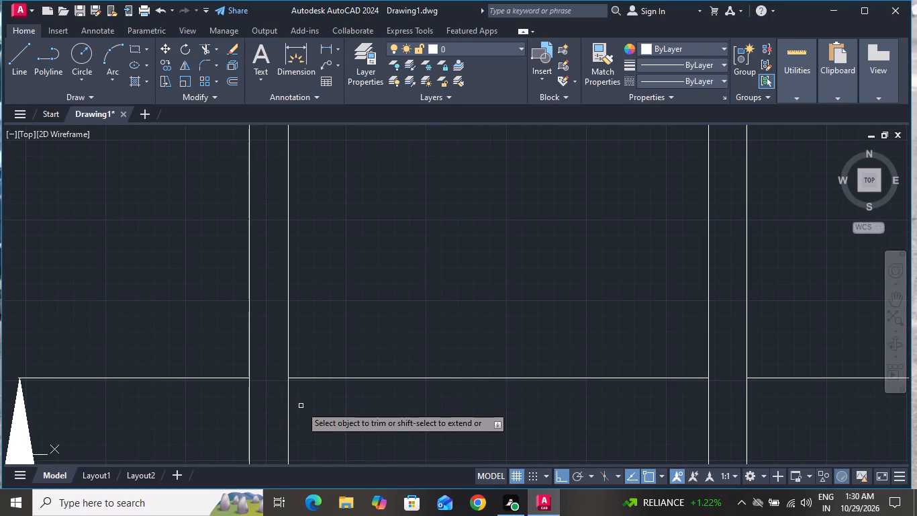
scroll(304, 409, "down", 5)
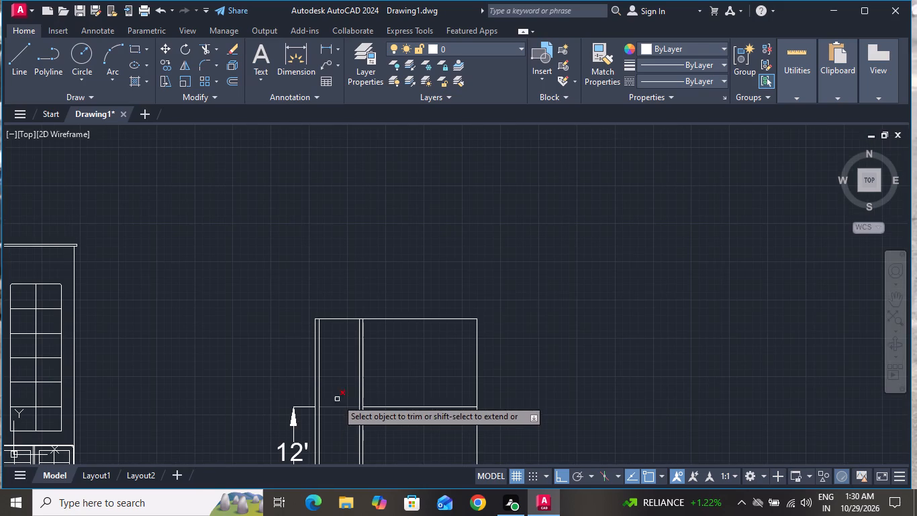
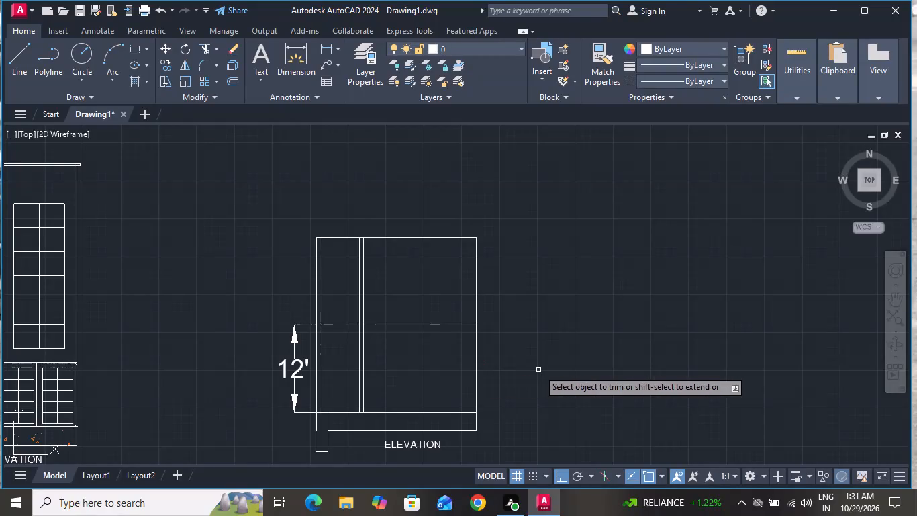
Offset the copied elevation's east wall line 6" inward to the west.
key("Escape")
type("O")
key("space")
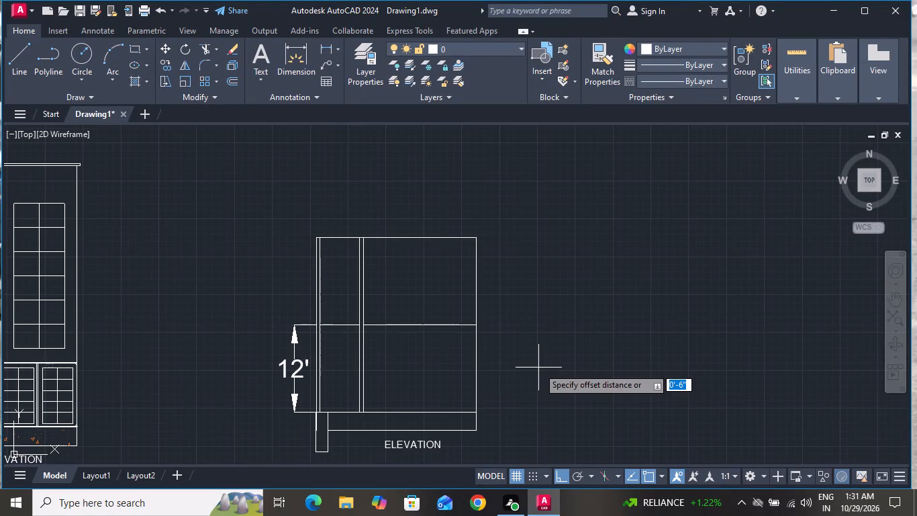
key("6")
key("shift+quotedbl")
key("Return")
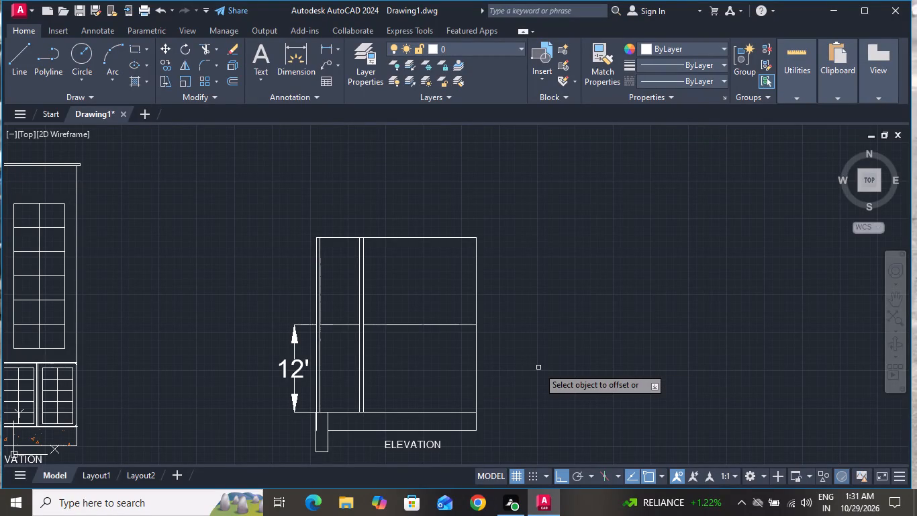
left_click(476, 358)
left_click(442, 365)
right_click_drag(441, 365, 429, 374)
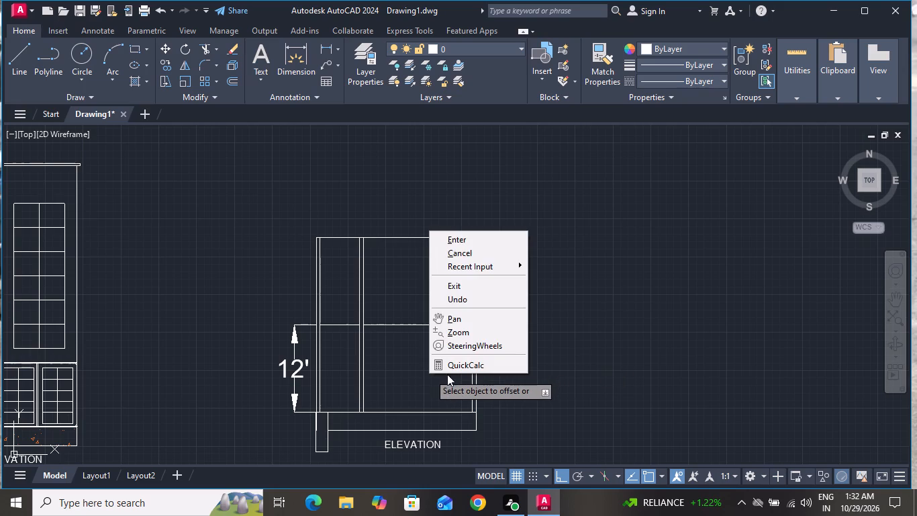
left_click(464, 246)
Trim the mid-height floor line between the paired lines of the east wall.
left_click(210, 46)
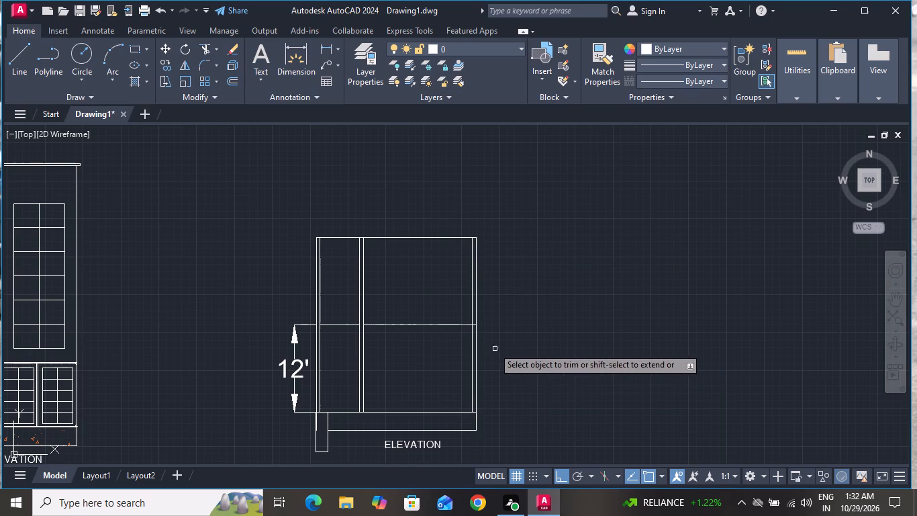
scroll(489, 341, "up", 3)
left_click(450, 302)
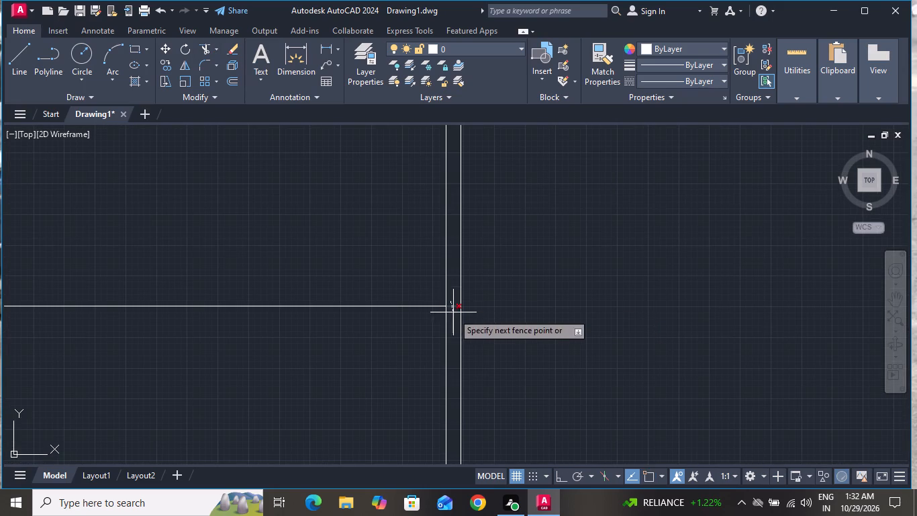
left_click(453, 317)
scroll(471, 308, "down", 3)
right_click(517, 310)
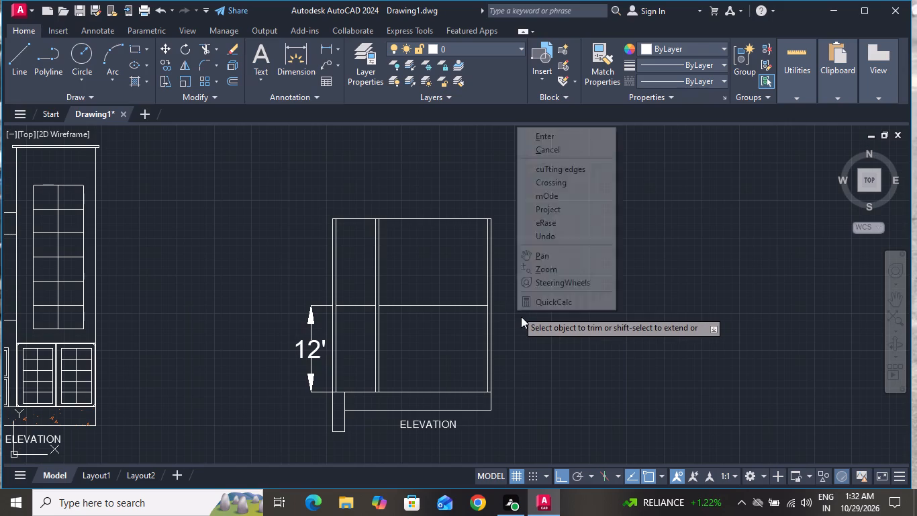
left_click(563, 137)
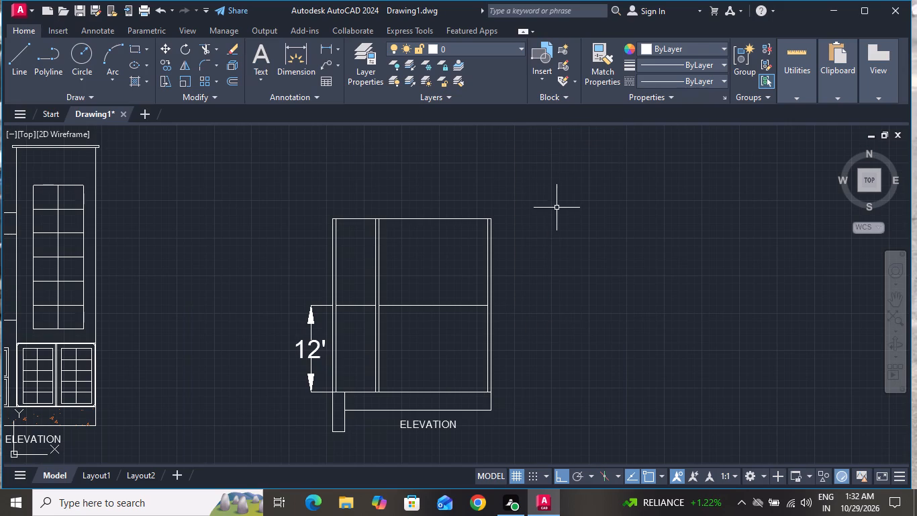
Hatch the west, interior and east walls of the copied elevation with the ANSI32 pattern.
left_click(137, 84)
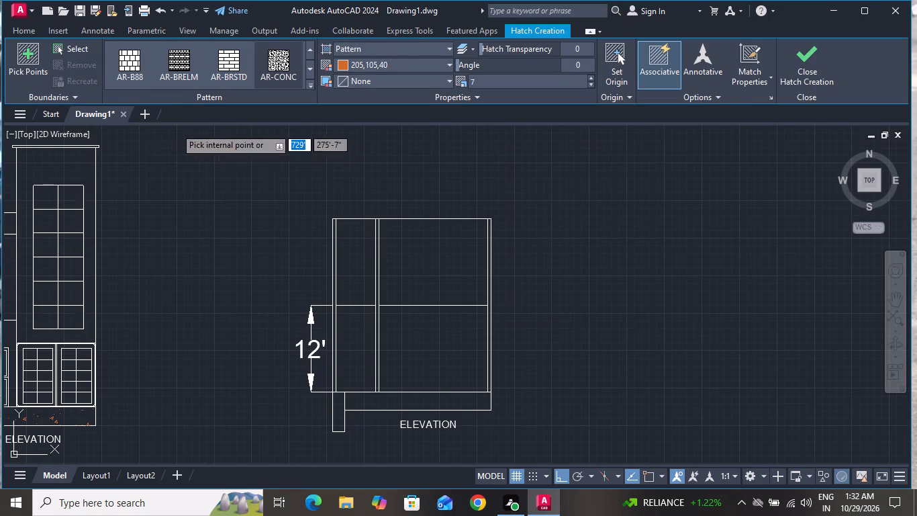
scroll(164, 83, "up", 2)
scroll(164, 83, "down", 3)
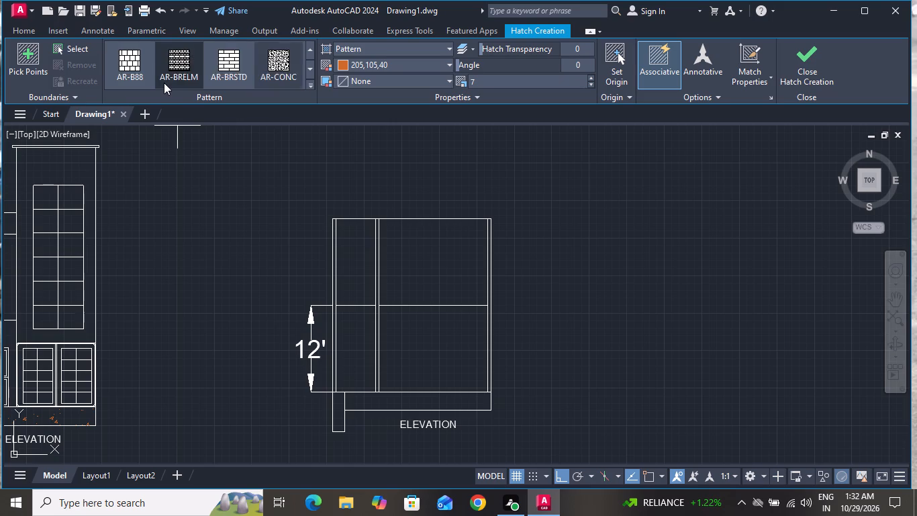
scroll(164, 83, "down", 5)
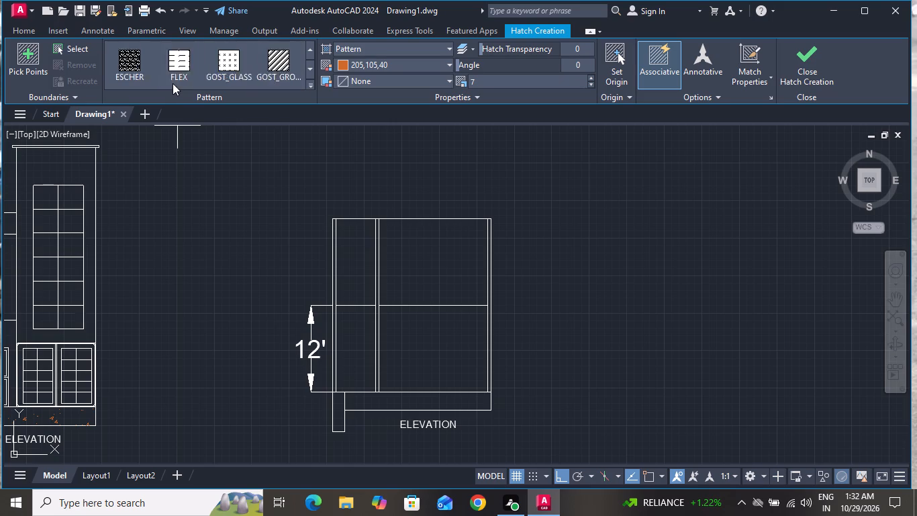
scroll(173, 85, "up", 2)
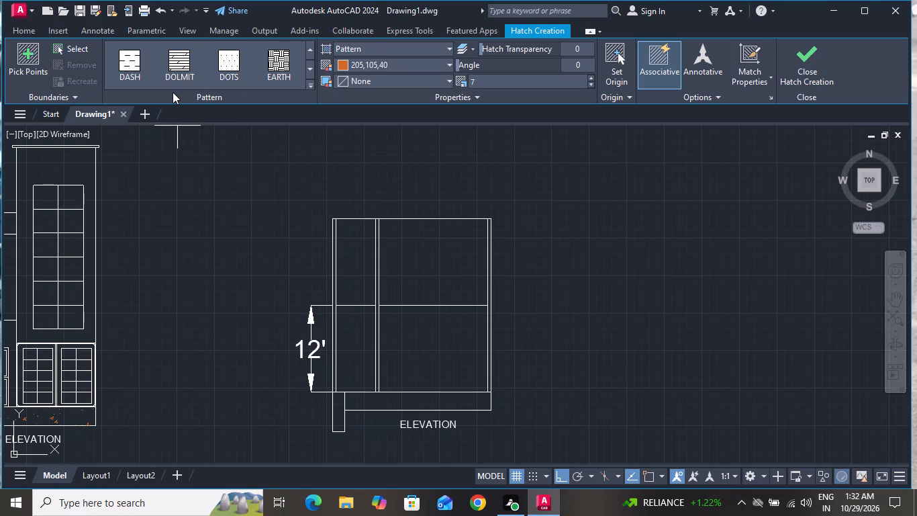
scroll(173, 91, "down", 1)
scroll(148, 68, "up", 2)
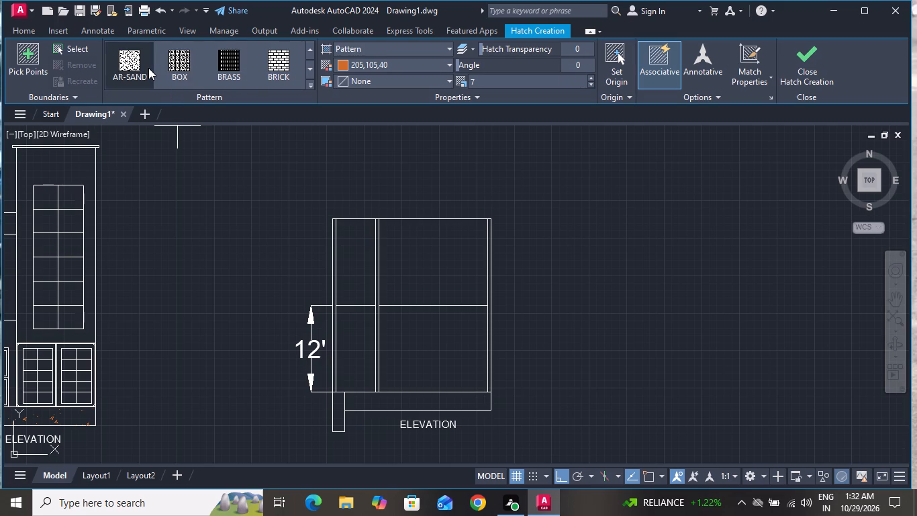
scroll(148, 68, "up", 2)
scroll(148, 68, "down", 7)
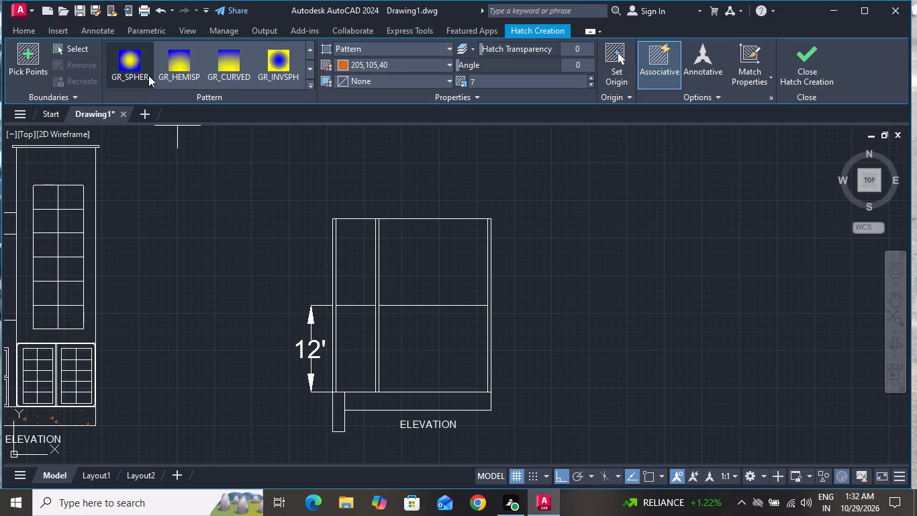
scroll(148, 75, "down", 13)
scroll(154, 89, "up", 13)
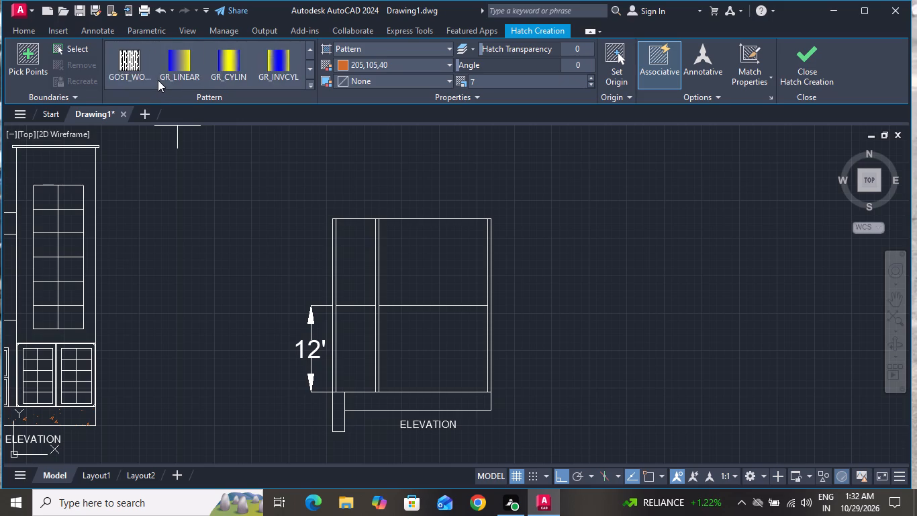
scroll(158, 80, "up", 14)
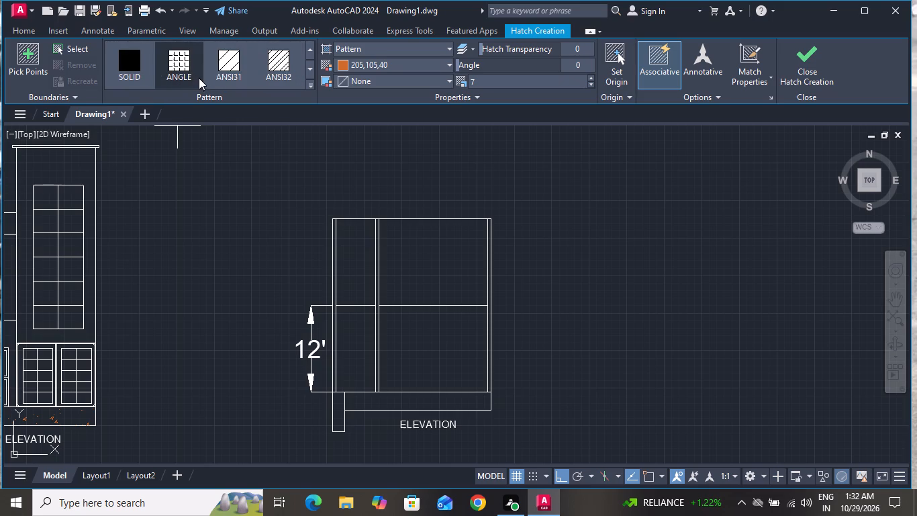
scroll(199, 78, "up", 12)
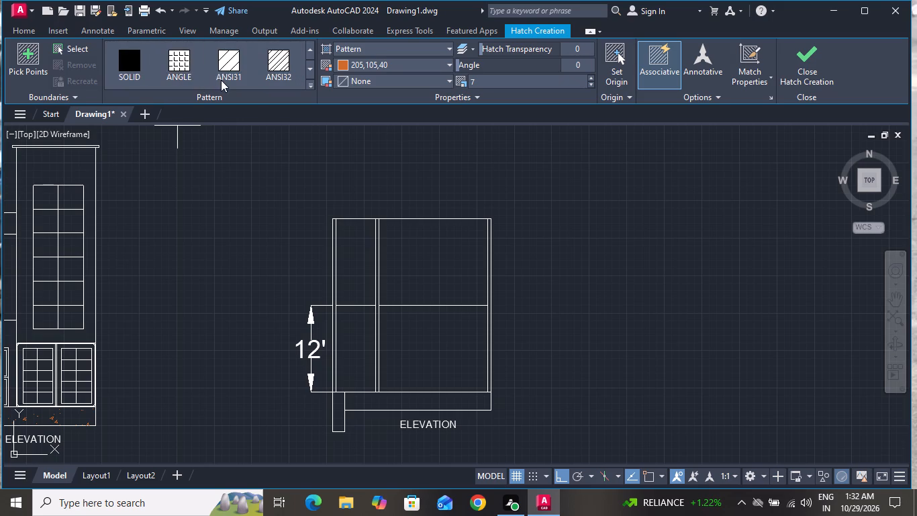
left_click(287, 57)
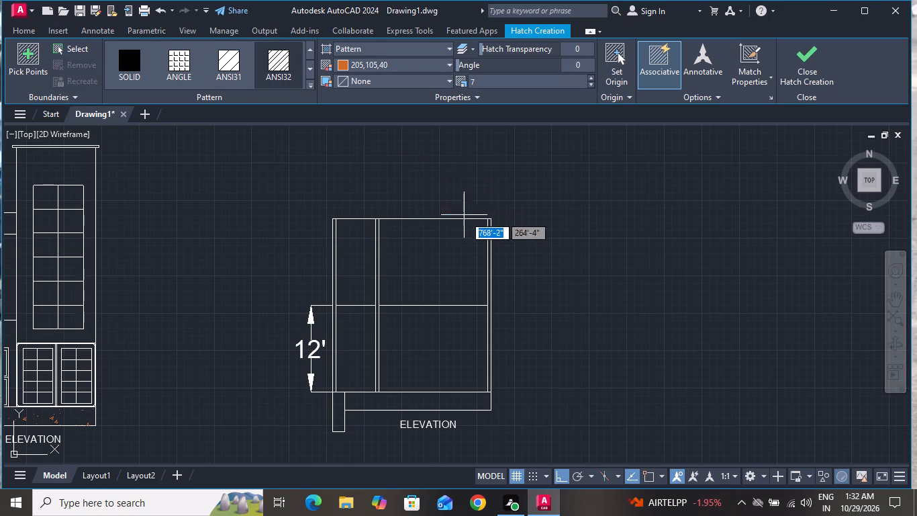
scroll(486, 308, "up", 3)
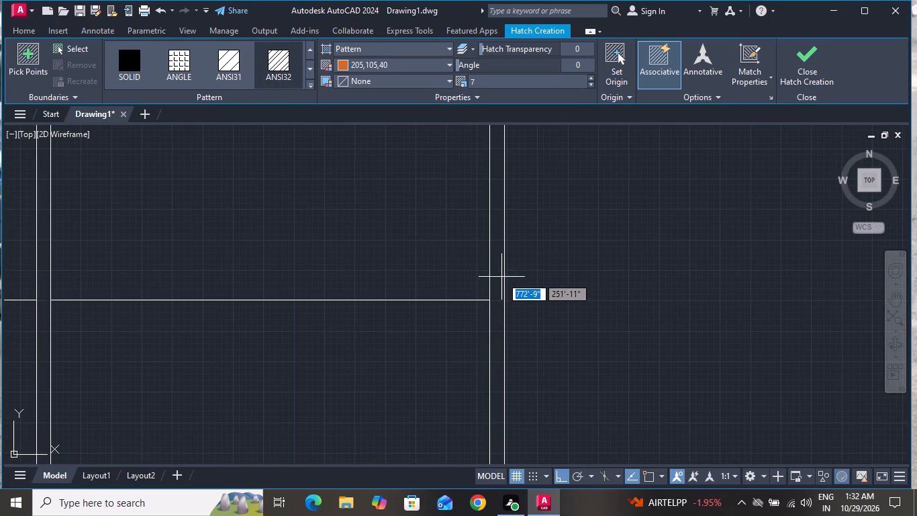
left_click(497, 271)
scroll(575, 303, "down", 2)
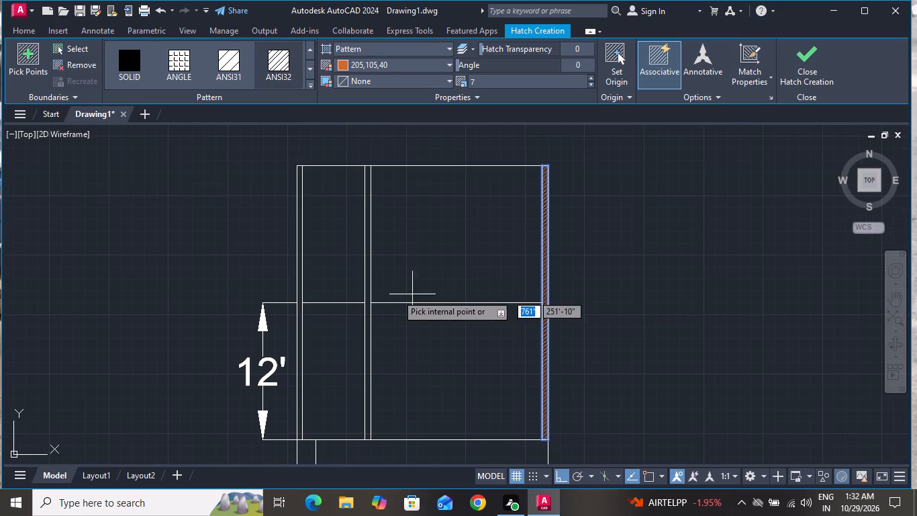
scroll(373, 292, "up", 3)
left_click(345, 288)
scroll(363, 284, "down", 2)
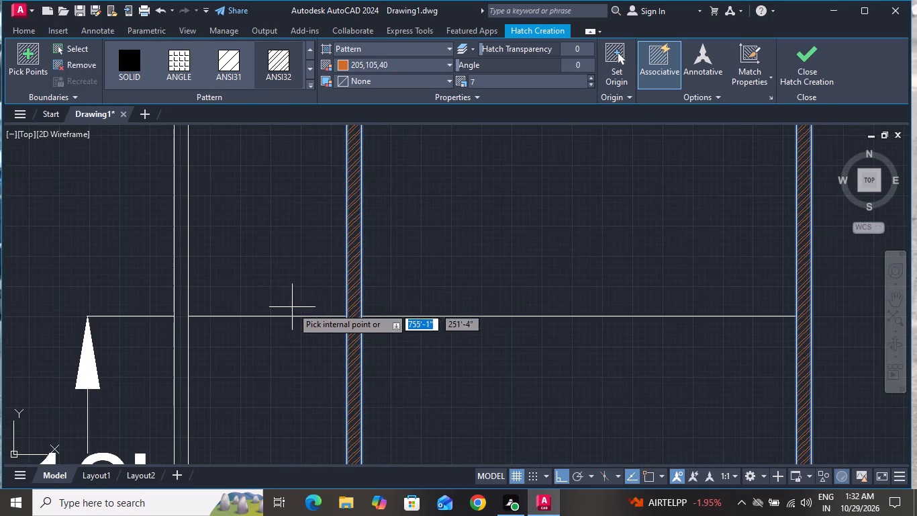
left_click(177, 298)
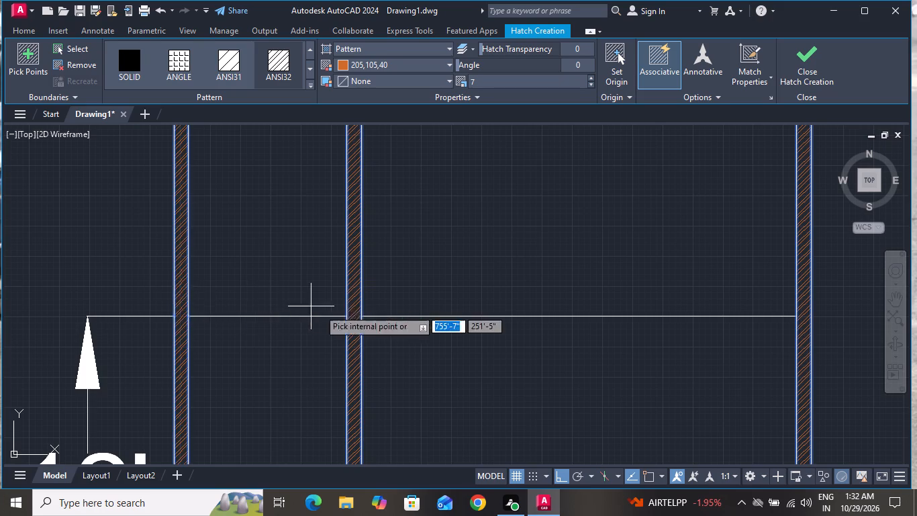
scroll(326, 314, "down", 3)
right_click(469, 242)
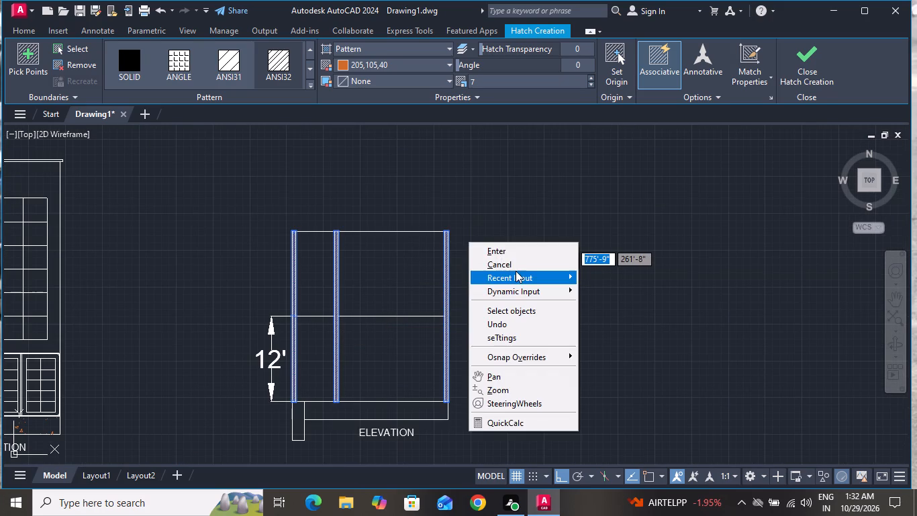
left_click(517, 261)
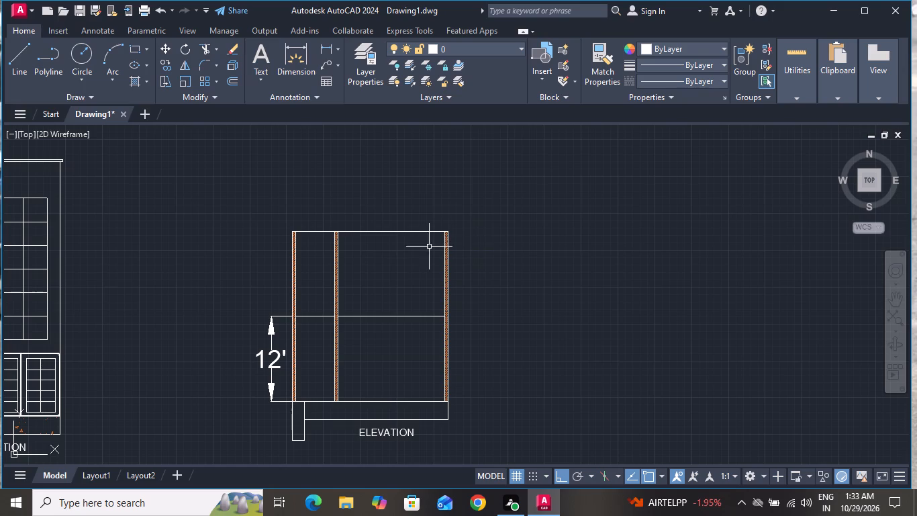
Offset all segments of the mid-height floor line 6" downward between the hatched walls.
scroll(280, 275, "up", 2)
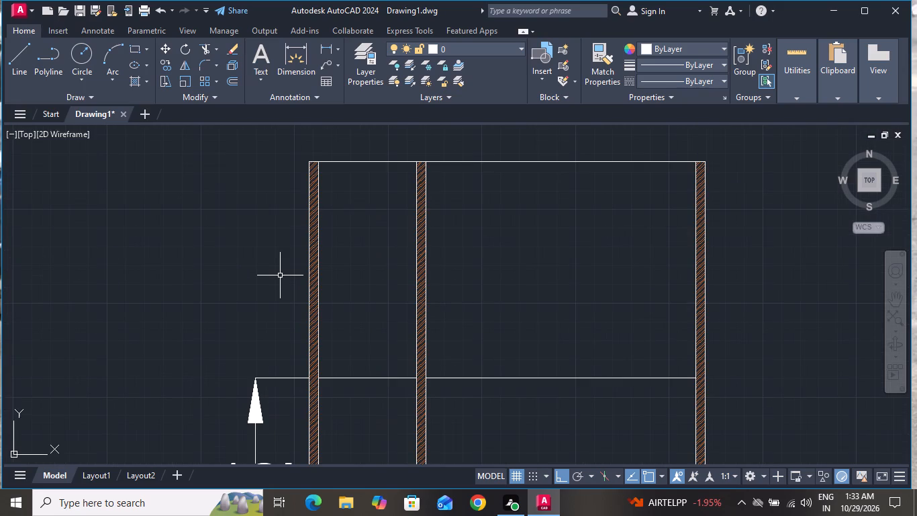
type("O 6")
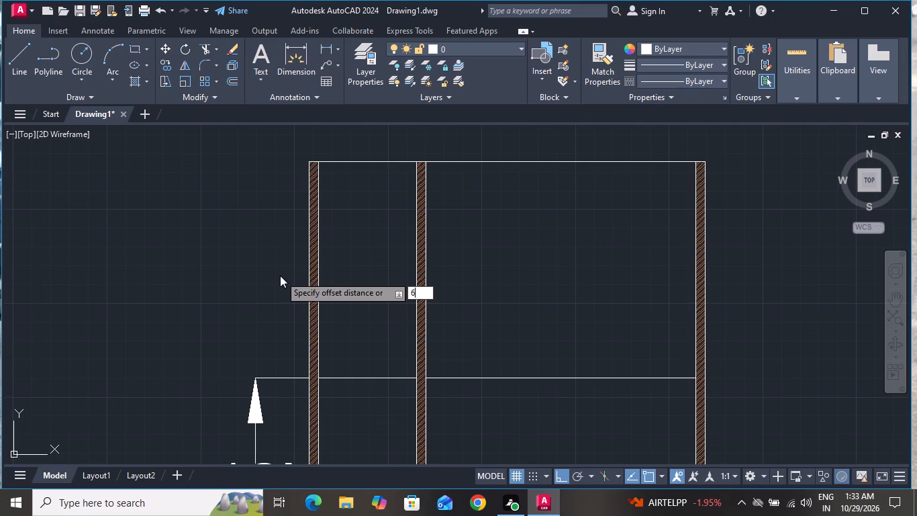
key("shift+quotedbl")
key("Return")
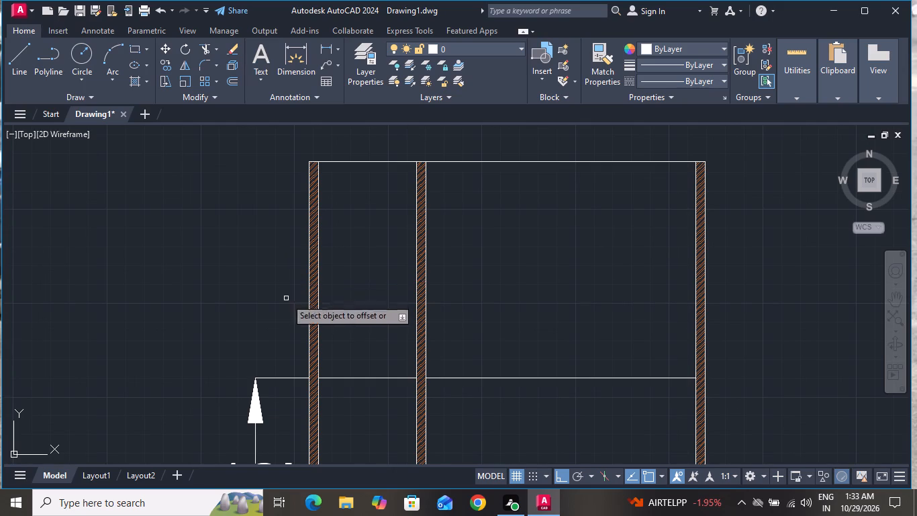
left_click(333, 380)
left_click(345, 402)
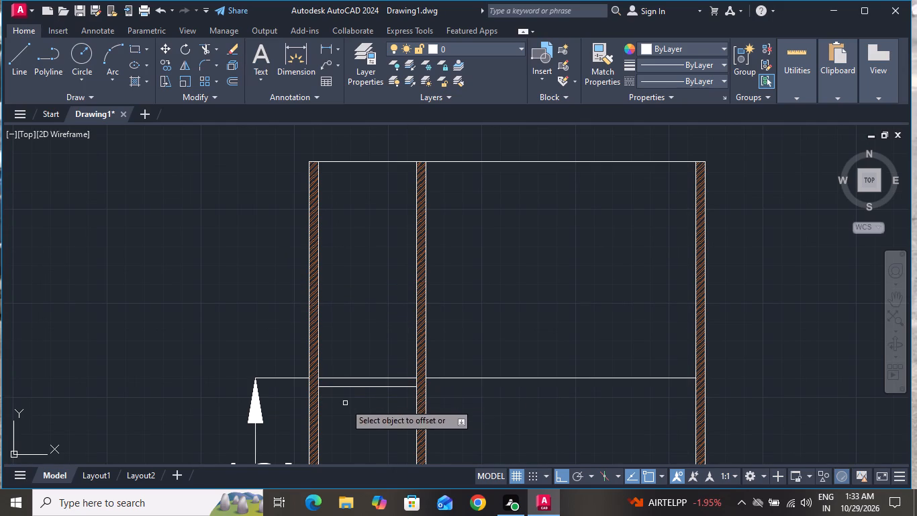
left_click(450, 380)
left_click(462, 407)
scroll(469, 331, "down", 1)
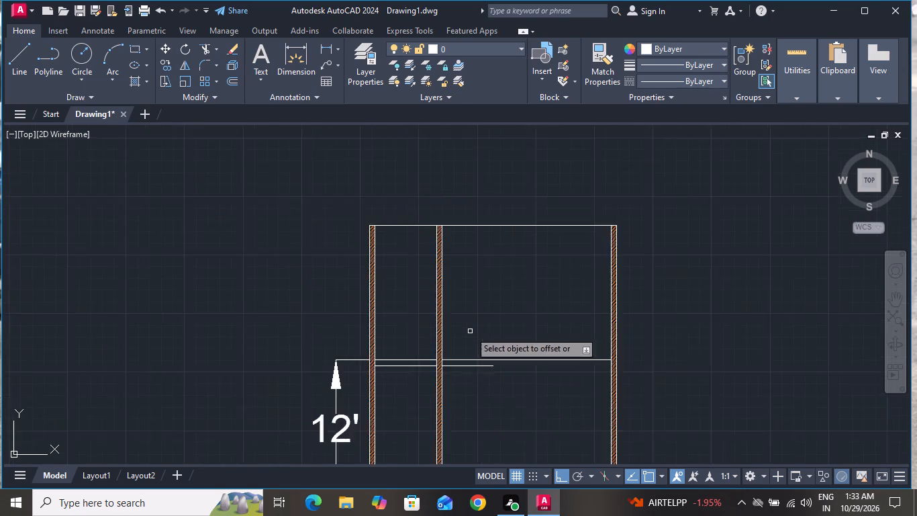
scroll(470, 331, "down", 1)
left_click(516, 349)
left_click(516, 370)
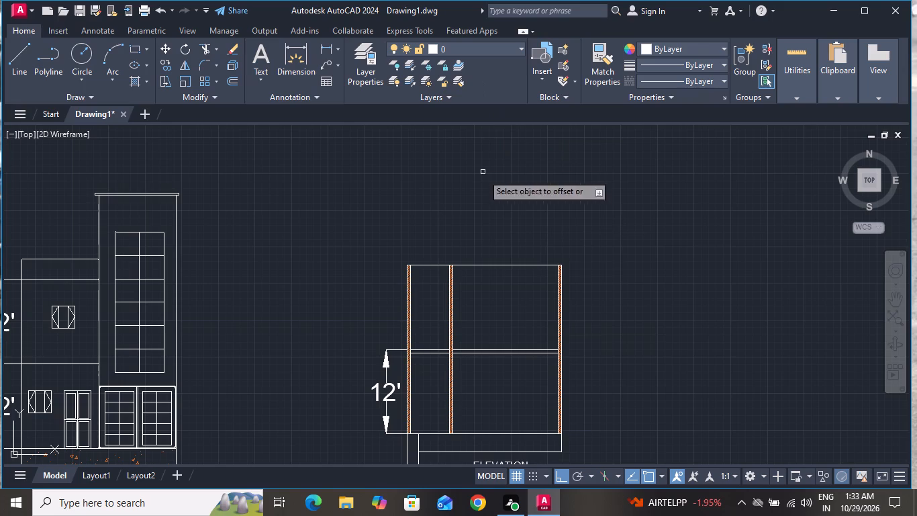
Offset both segments of the roof line 6" upward.
left_click(485, 265)
left_click(484, 242)
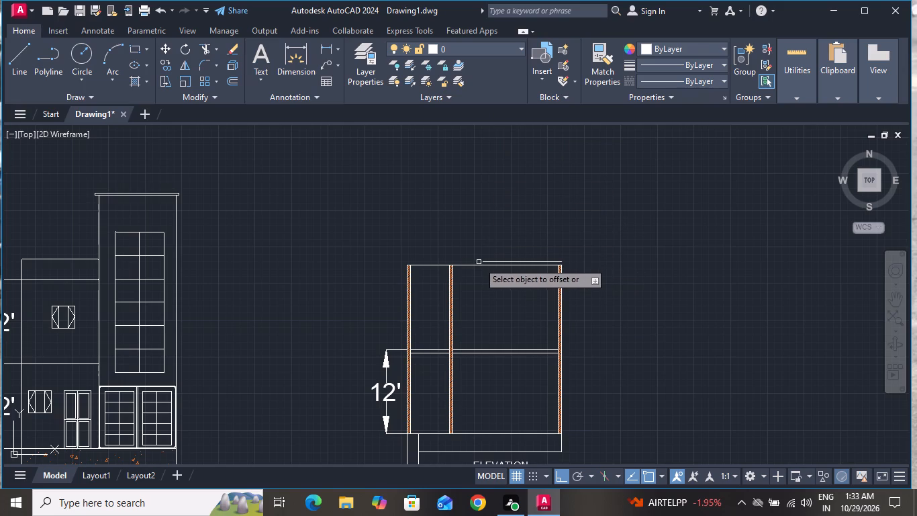
left_click(475, 267)
left_click(475, 242)
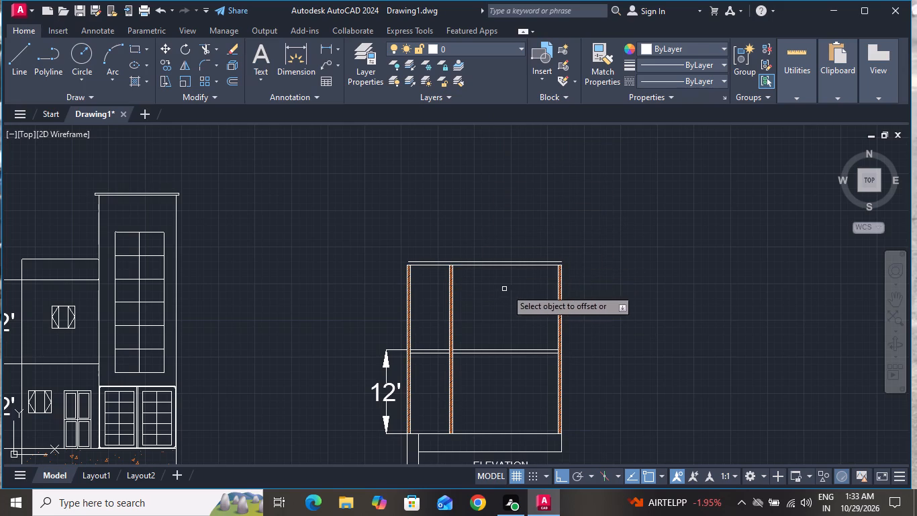
right_click_drag(577, 265, 575, 277)
left_click(595, 298)
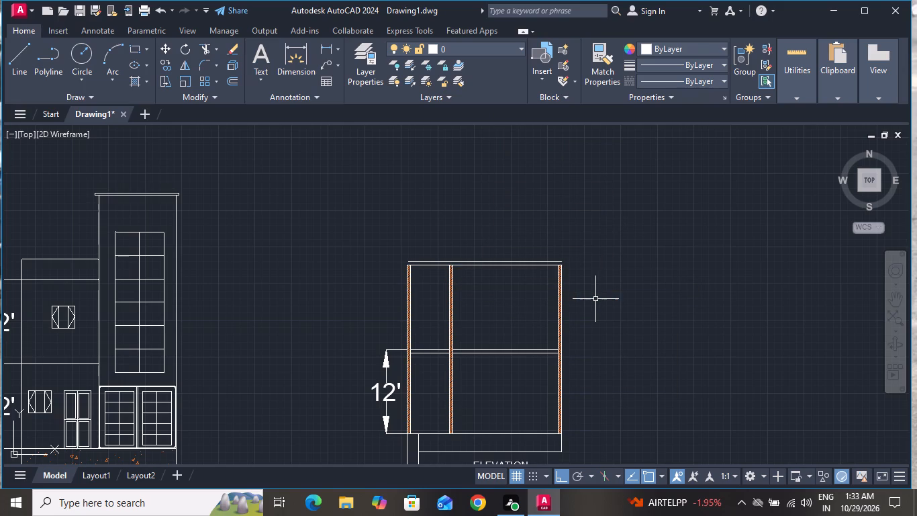
Draw the outer parapet outline about 3'-3" high above the roof line, between the outer faces of the west and east walls.
scroll(503, 243, "up", 3)
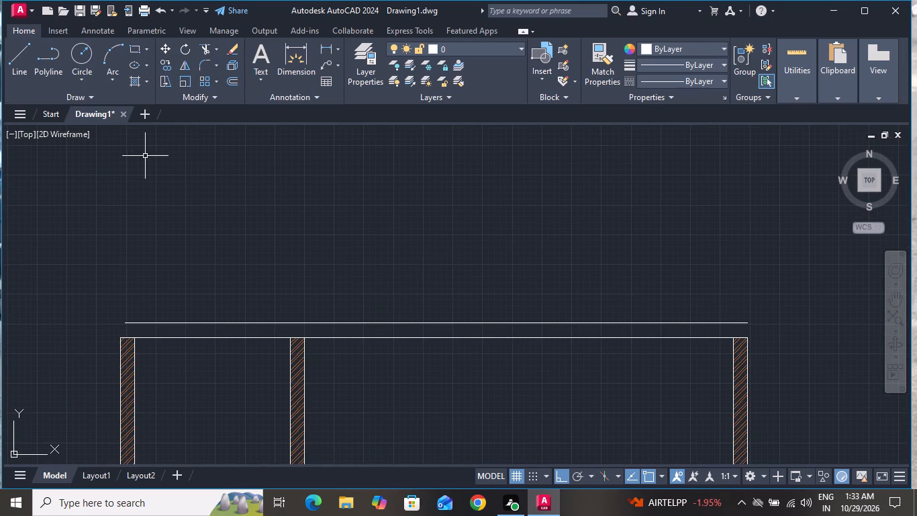
left_click(19, 46)
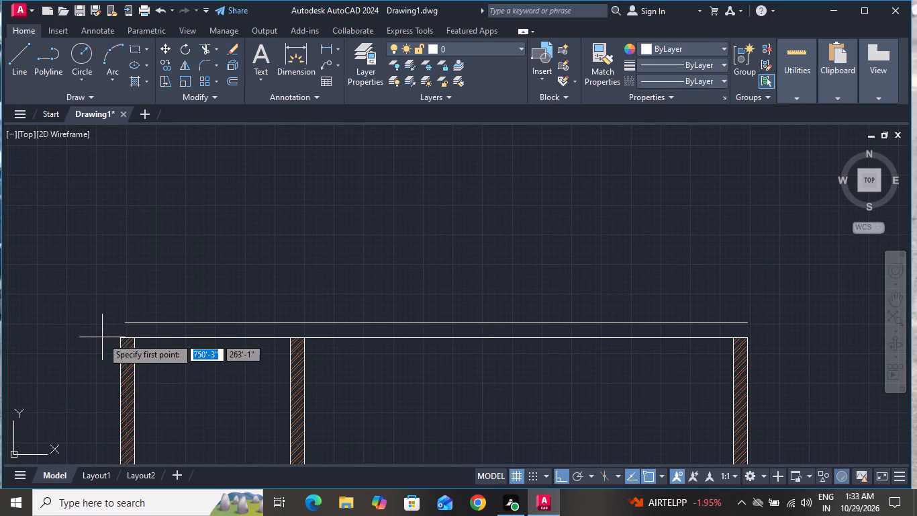
left_click(119, 337)
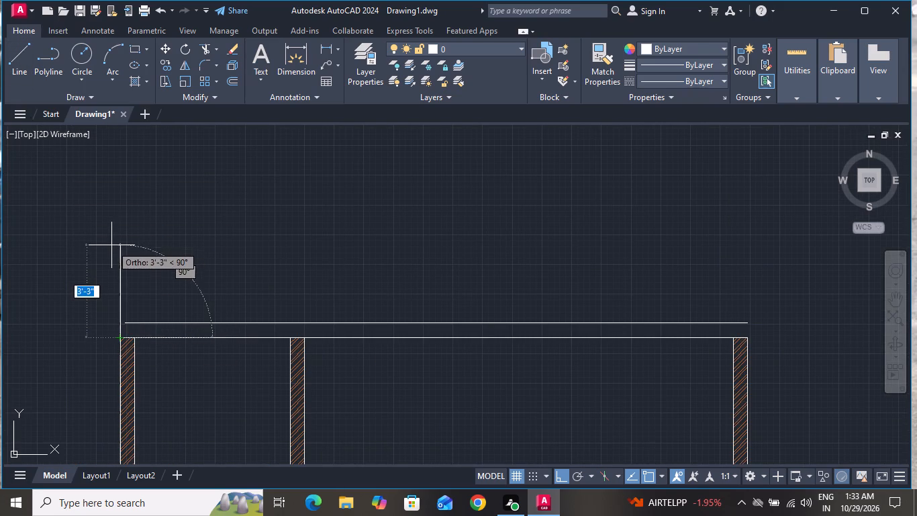
left_click(111, 245)
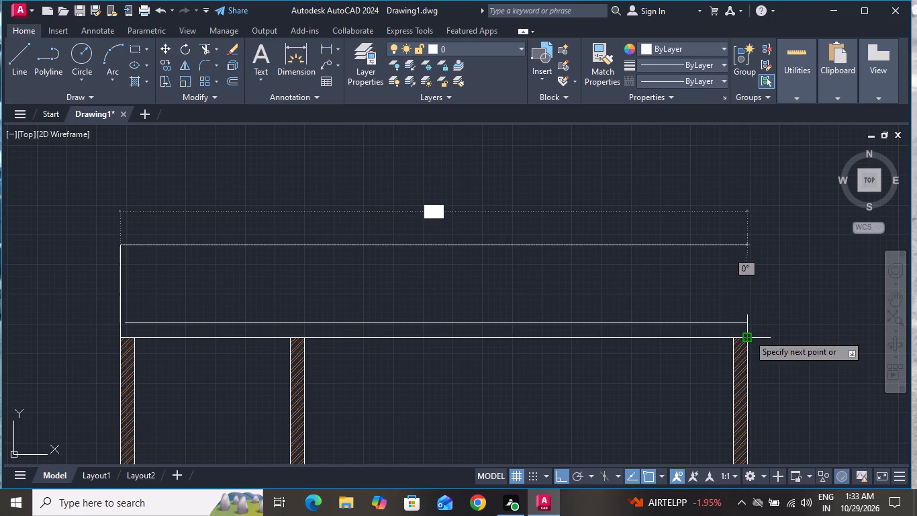
left_click(746, 245)
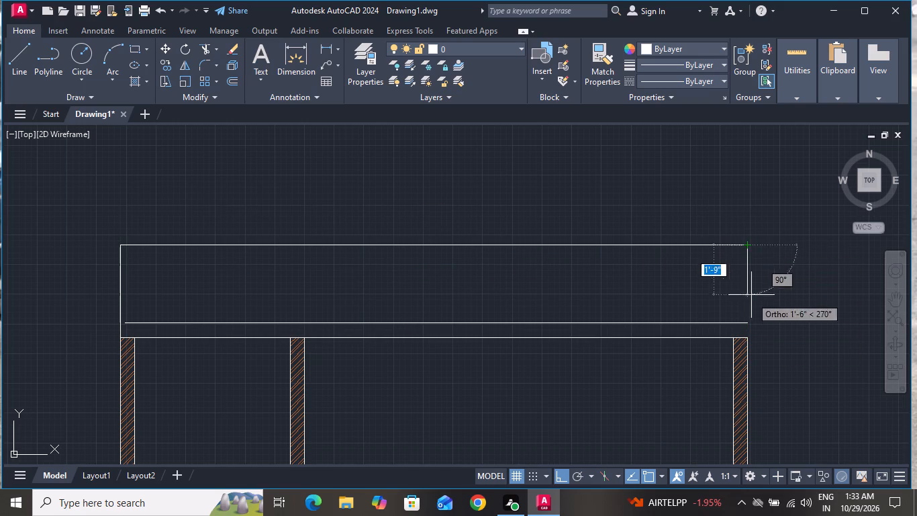
left_click(748, 344)
right_click(748, 343)
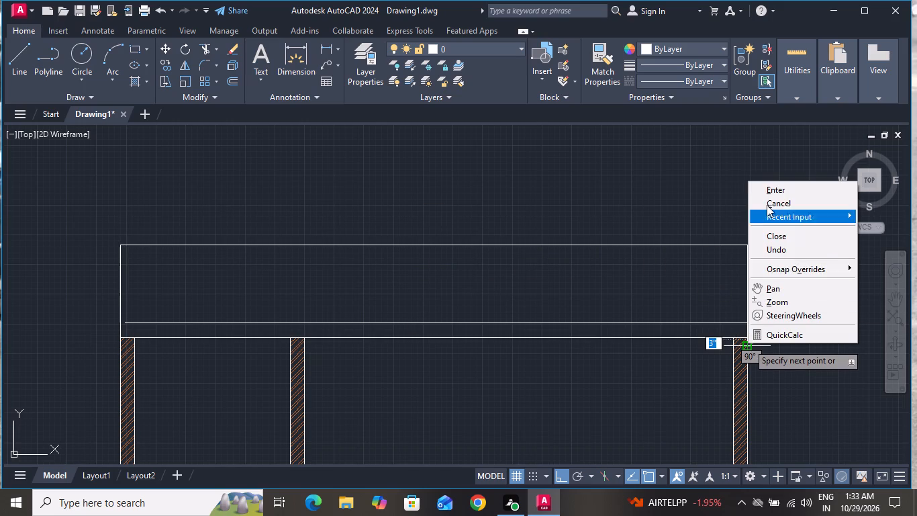
left_click(767, 204)
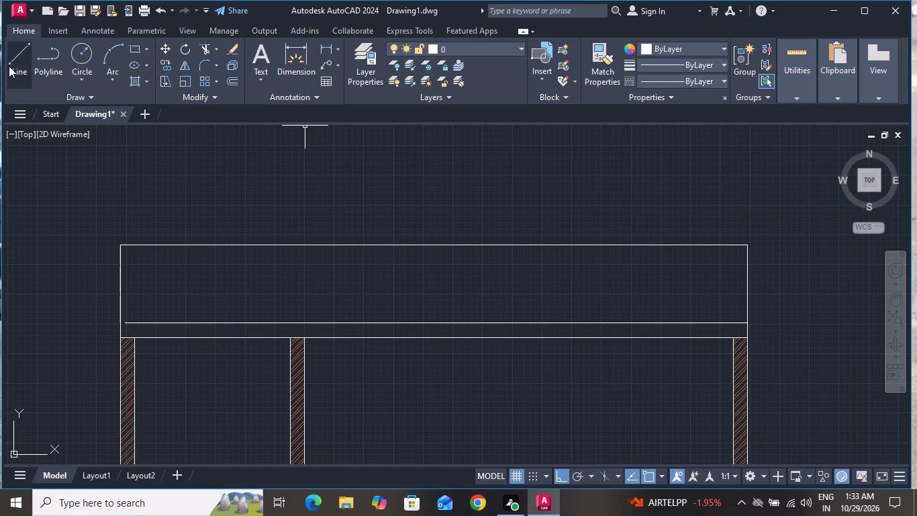
Draw the inner parapet outline from the west wall's inner face, about 2'-8" high and 21' wide, down to the upper roof line.
left_click(11, 63)
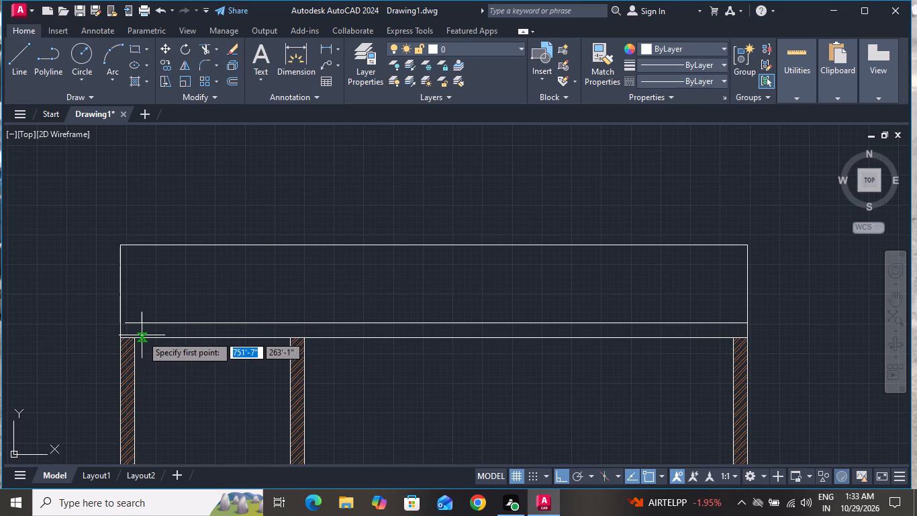
left_click(134, 338)
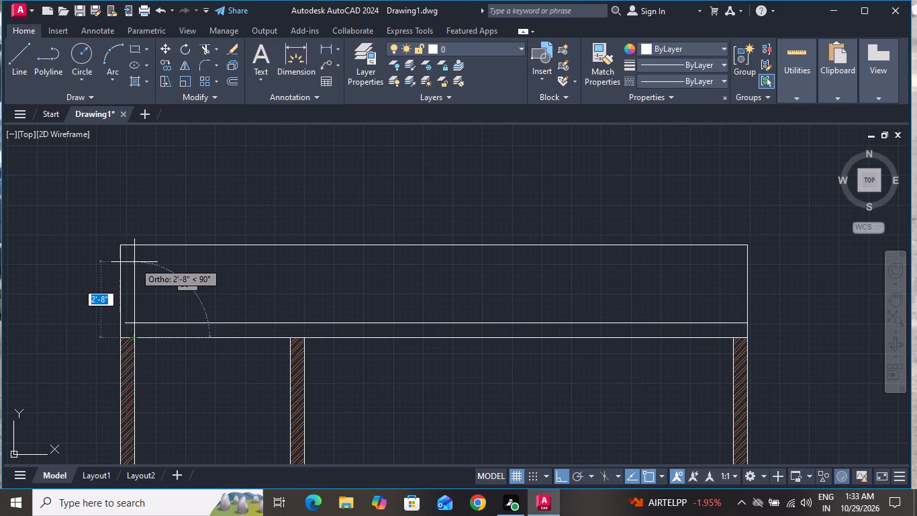
left_click(134, 261)
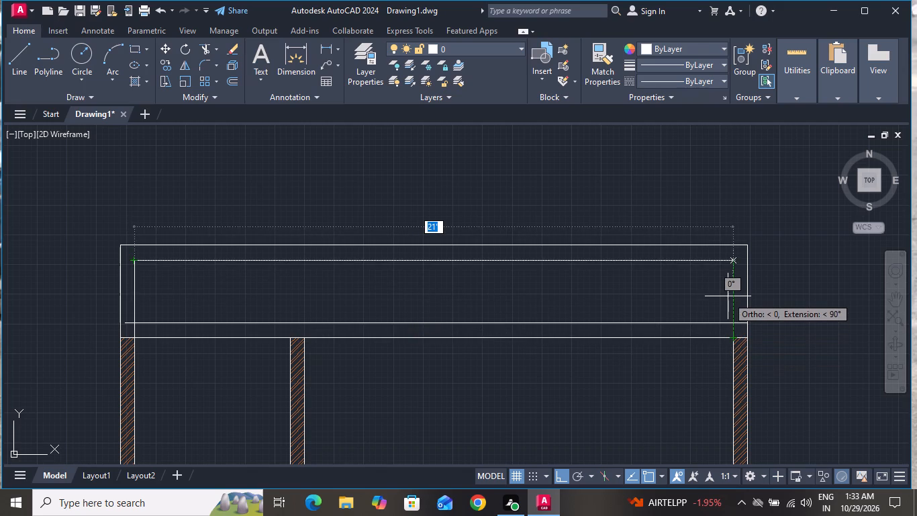
left_click(735, 262)
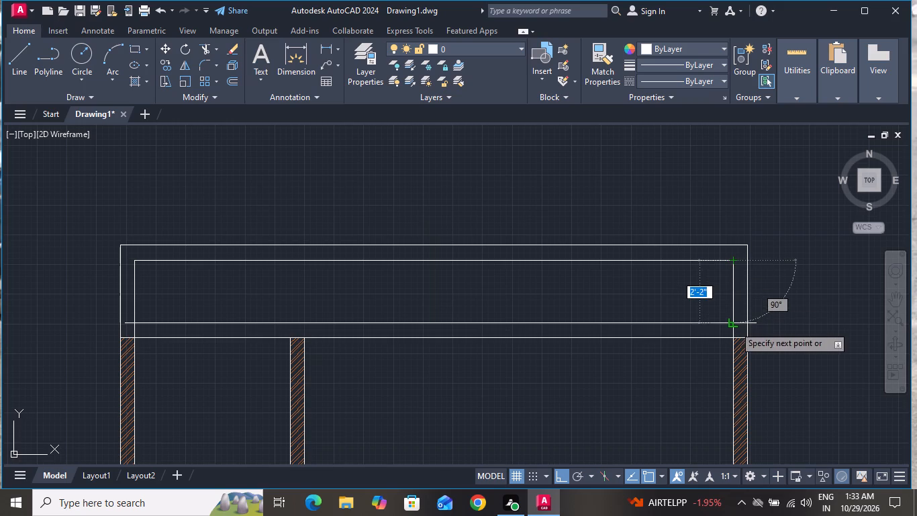
left_click(734, 326)
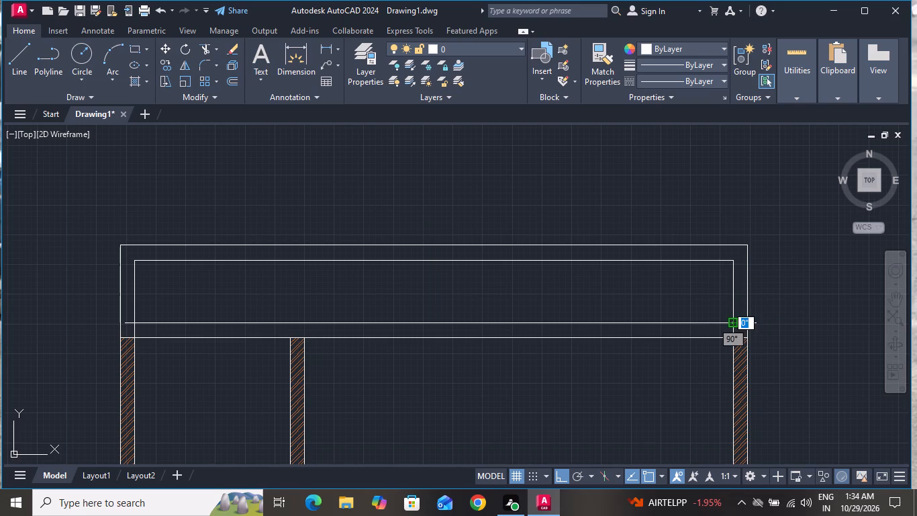
right_click(734, 326)
left_click(738, 337)
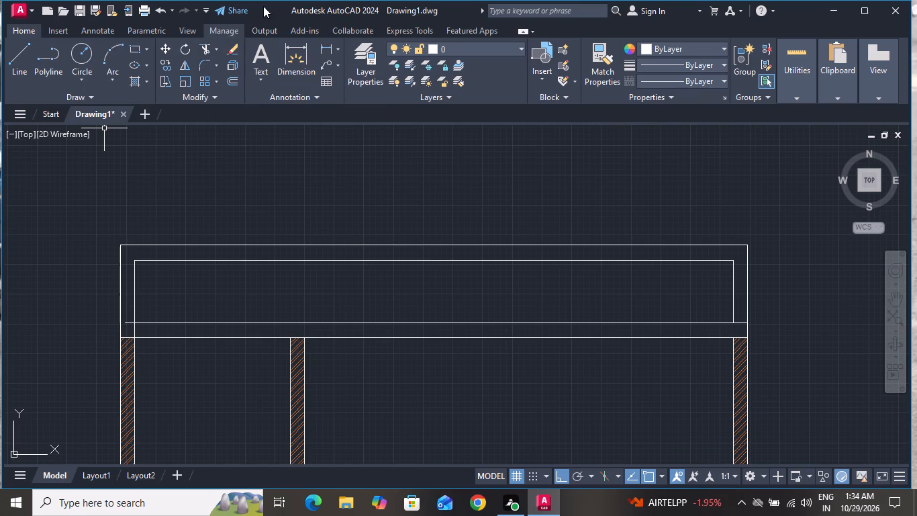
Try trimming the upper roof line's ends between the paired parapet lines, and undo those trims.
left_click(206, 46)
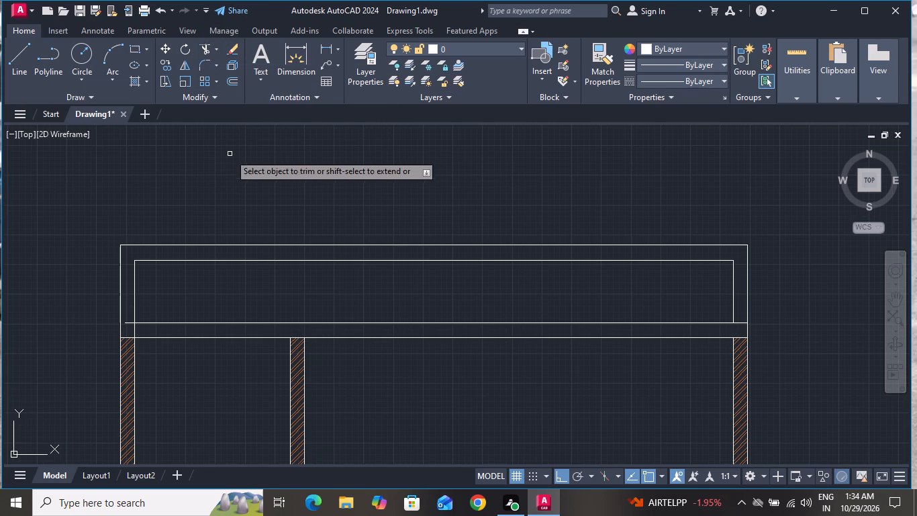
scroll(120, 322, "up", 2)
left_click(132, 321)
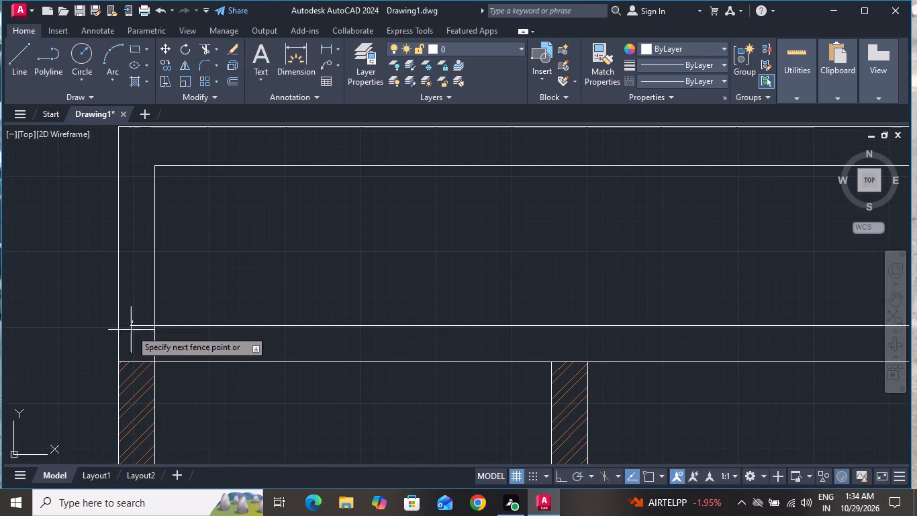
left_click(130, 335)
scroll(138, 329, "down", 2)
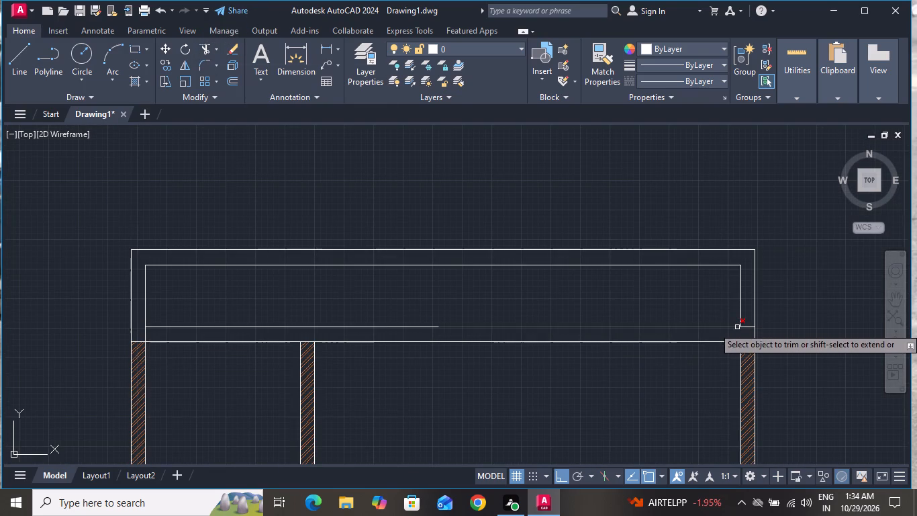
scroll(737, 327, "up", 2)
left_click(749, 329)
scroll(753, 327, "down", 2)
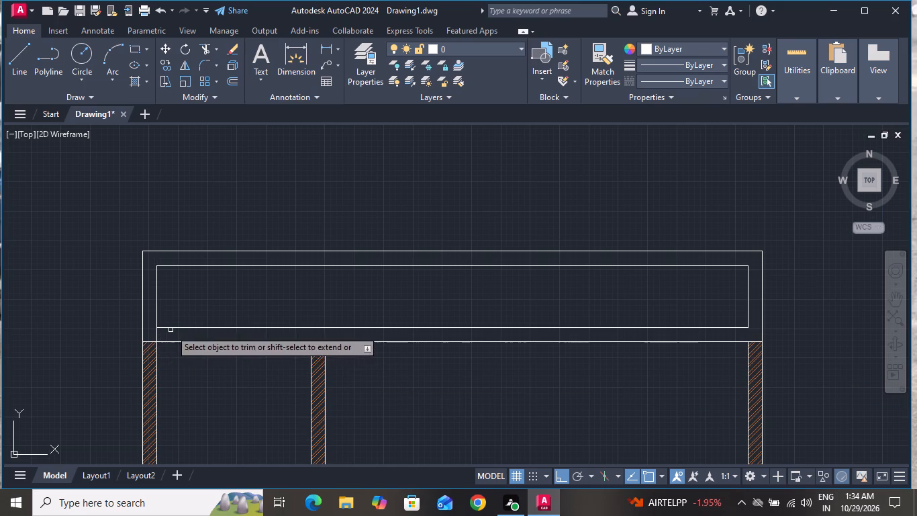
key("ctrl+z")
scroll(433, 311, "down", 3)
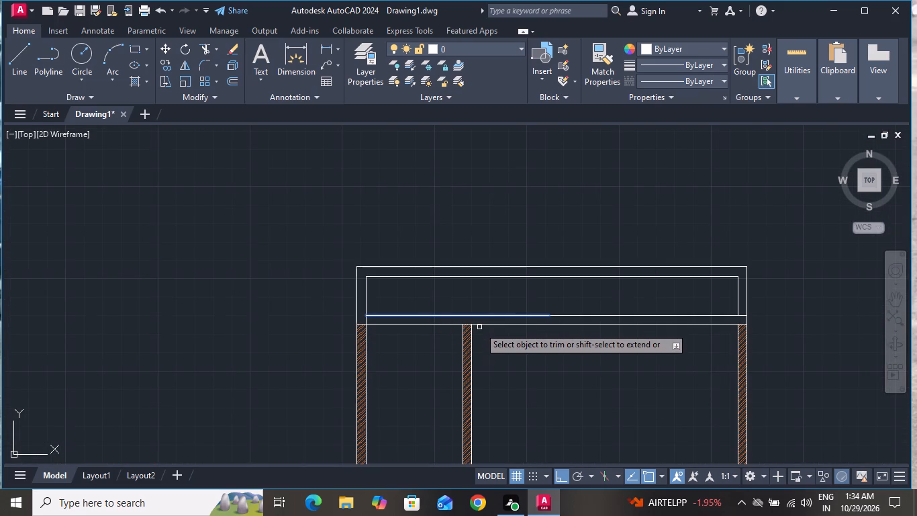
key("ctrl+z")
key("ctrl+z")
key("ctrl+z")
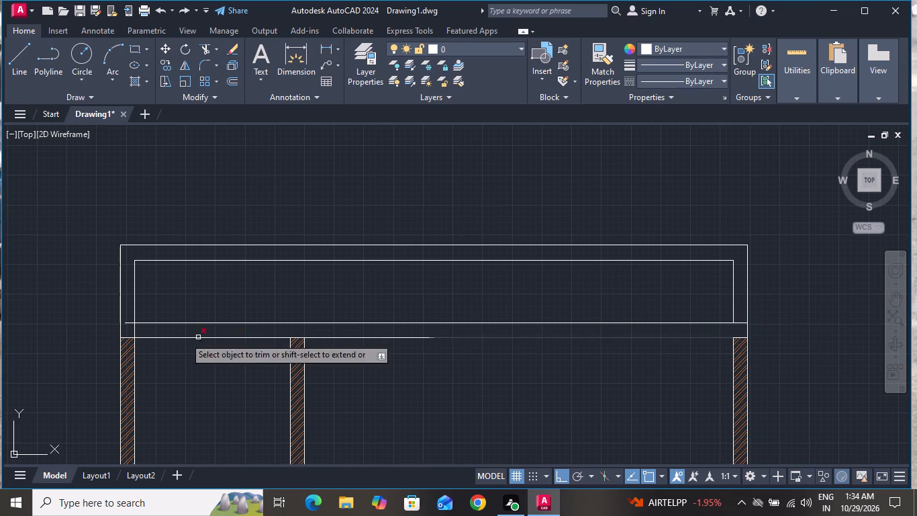
Trim the upper roof line's west and east ends between the inner and outer parapet lines.
scroll(122, 327, "up", 2)
left_click(130, 318)
scroll(166, 353, "down", 4)
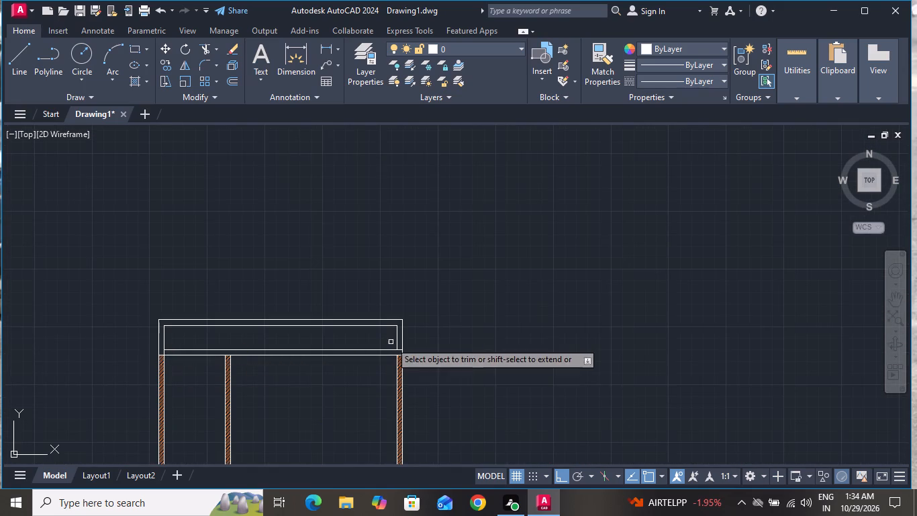
scroll(406, 360, "up", 4)
left_click(348, 303)
left_click(348, 273)
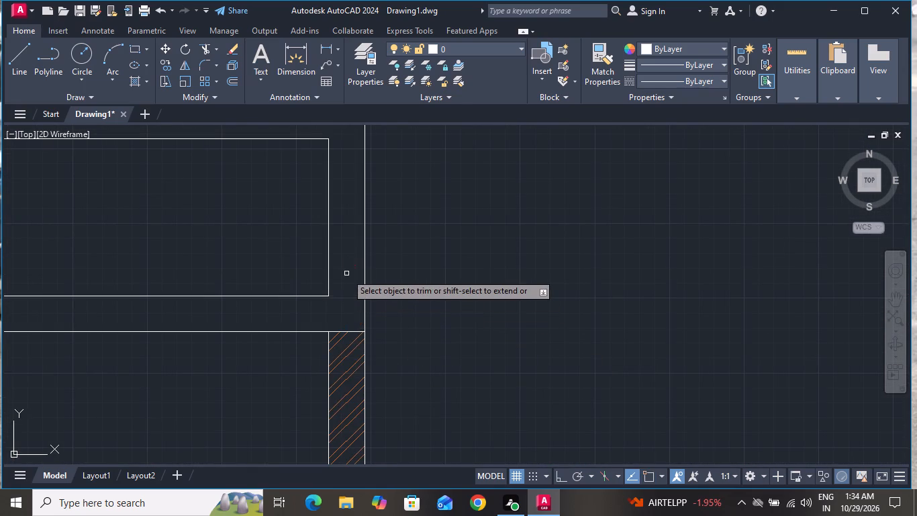
right_click(347, 273)
left_click(380, 296)
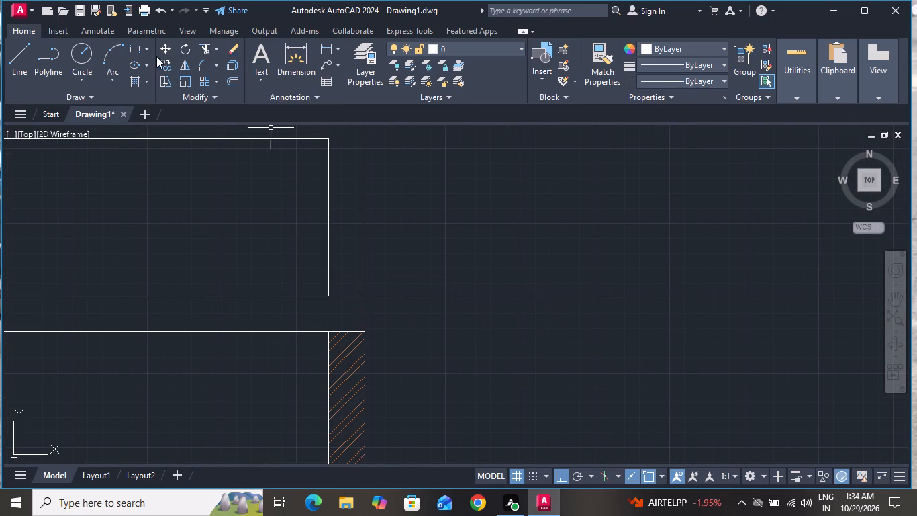
Draw a vertical line from the inner parapet's lower east corner down to the lower roof line at the east wall's inner face.
left_click(28, 53)
scroll(299, 324, "up", 1)
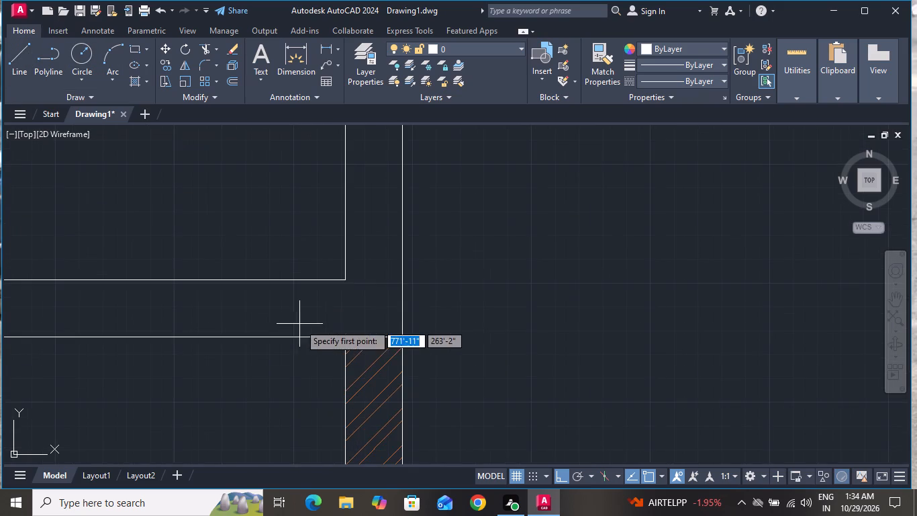
left_click(346, 279)
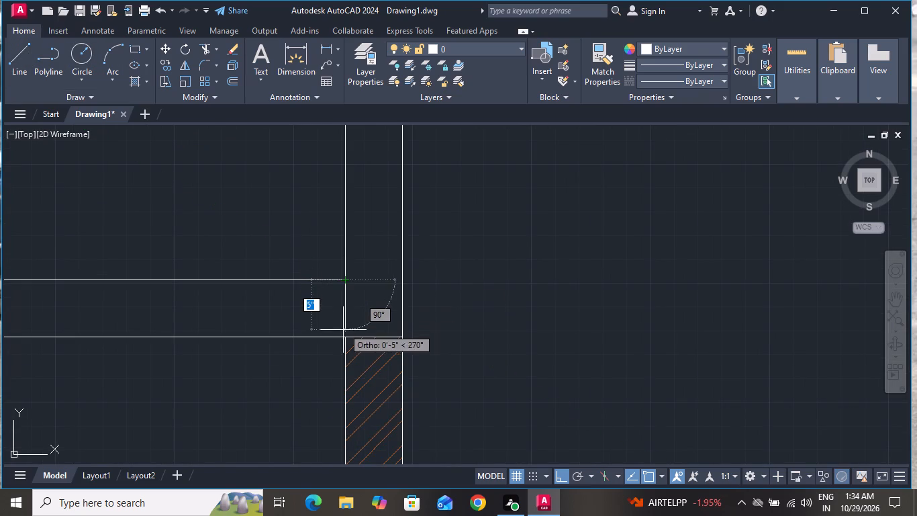
left_click(346, 334)
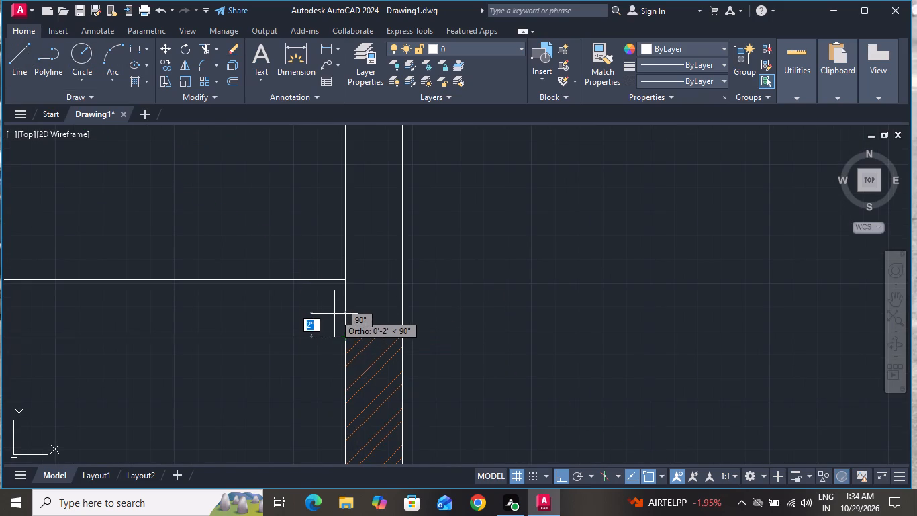
right_click(338, 318)
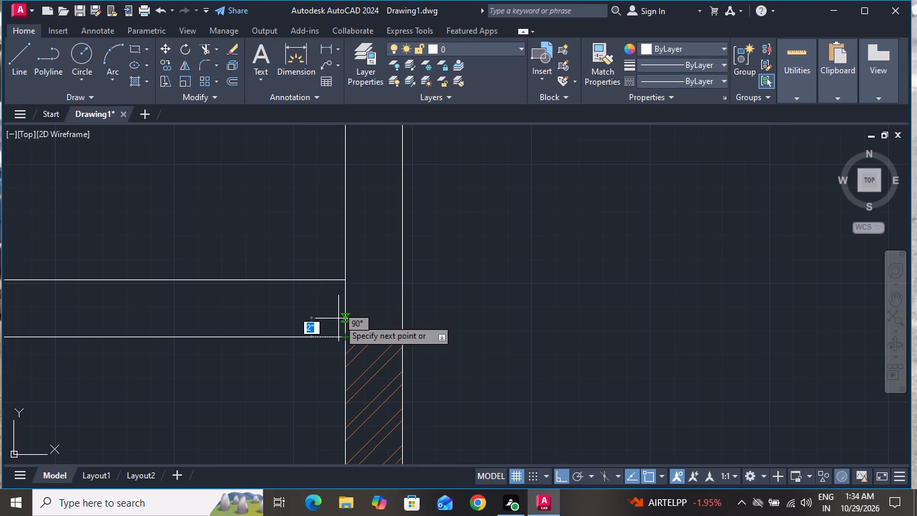
left_click(368, 342)
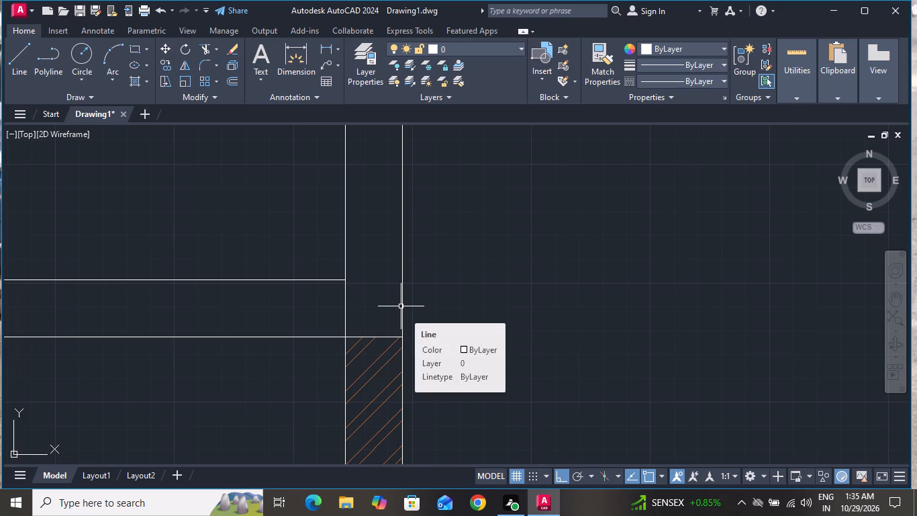
scroll(399, 293, "down", 2)
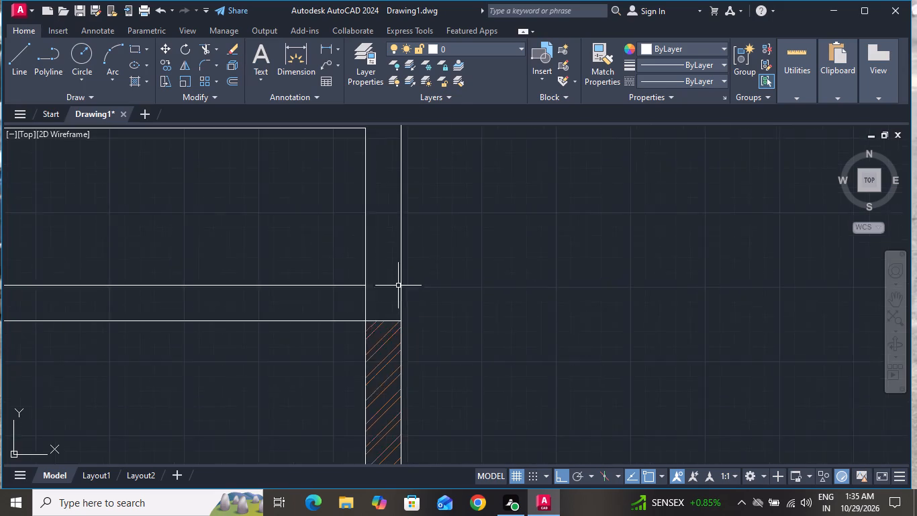
scroll(398, 286, "down", 3)
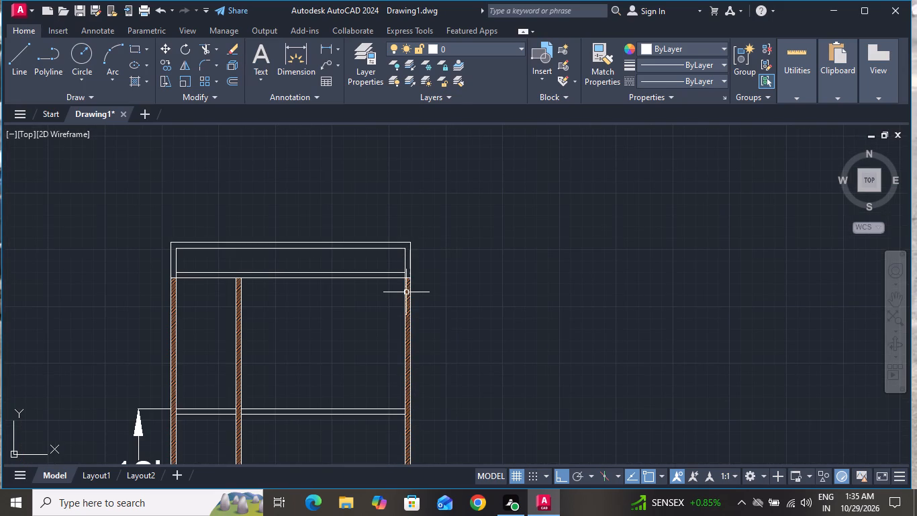
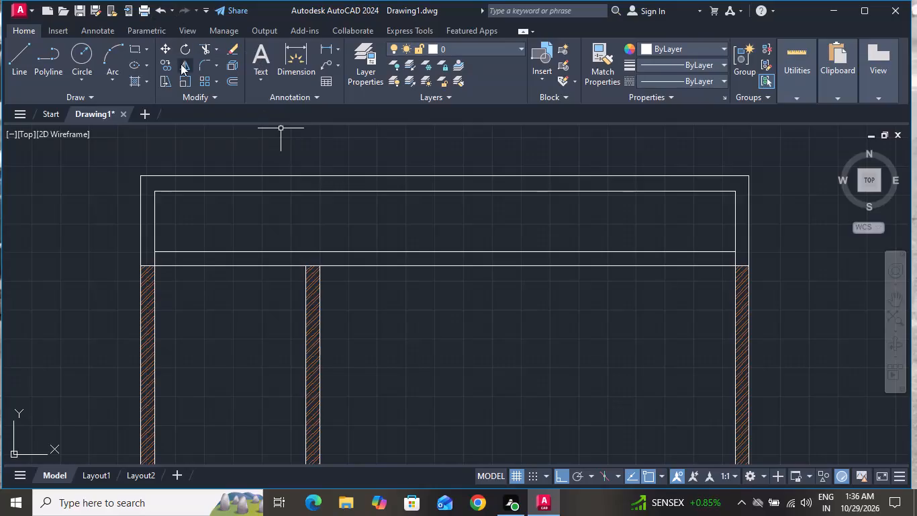
Hatch the roof slab and both bays of the intermediate floor slab with a solid fill in colour 205,105,40.
left_click(134, 78)
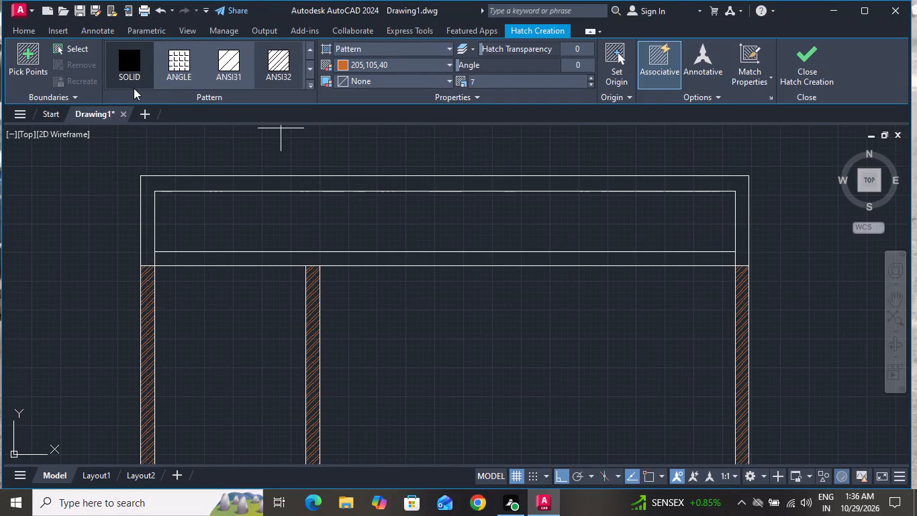
left_click(142, 67)
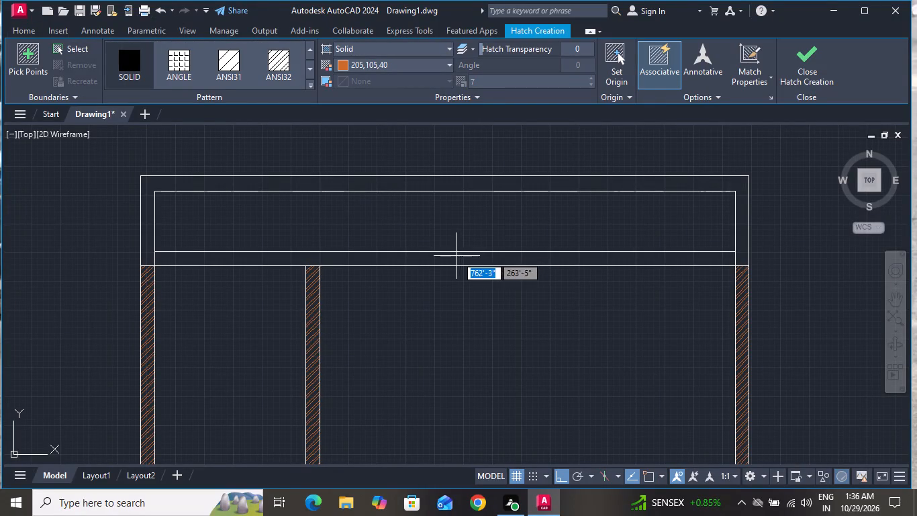
left_click(456, 256)
scroll(463, 193, "down", 3)
scroll(472, 289, "up", 3)
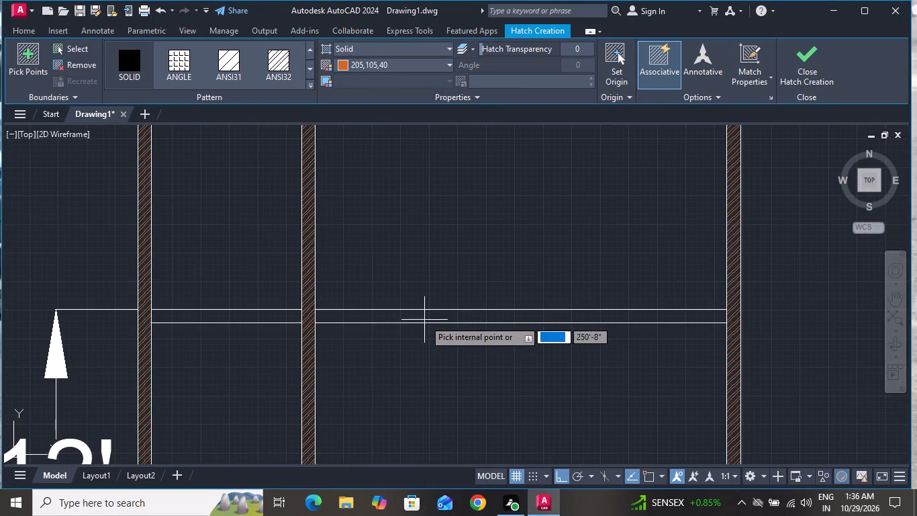
left_click(422, 314)
left_click(276, 318)
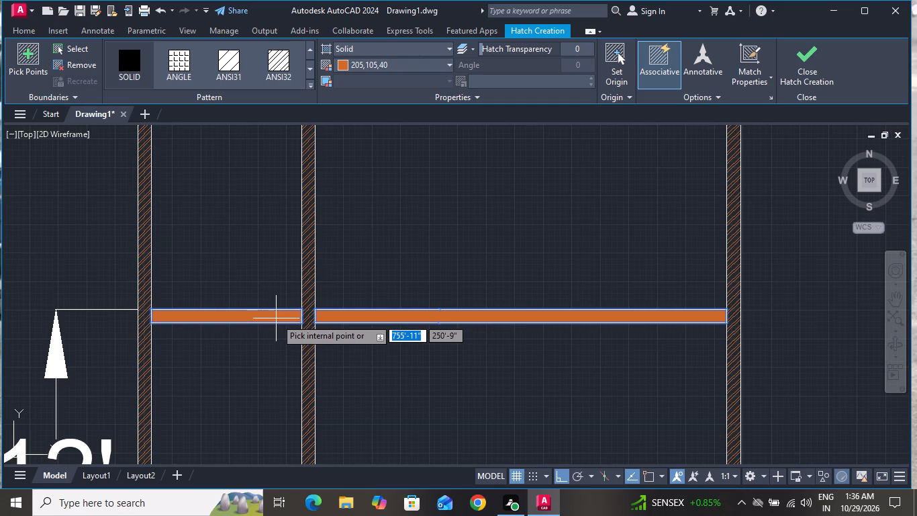
scroll(288, 325, "up", 3)
right_click(290, 304)
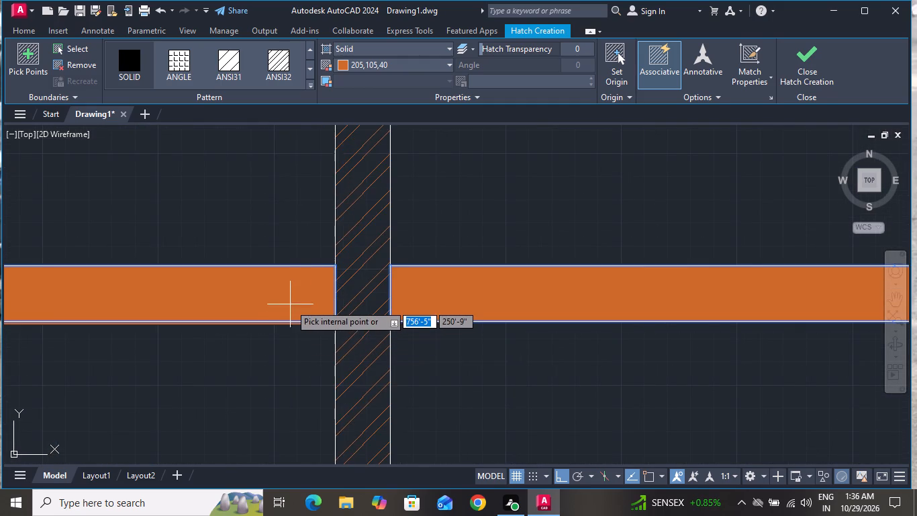
left_click(311, 137)
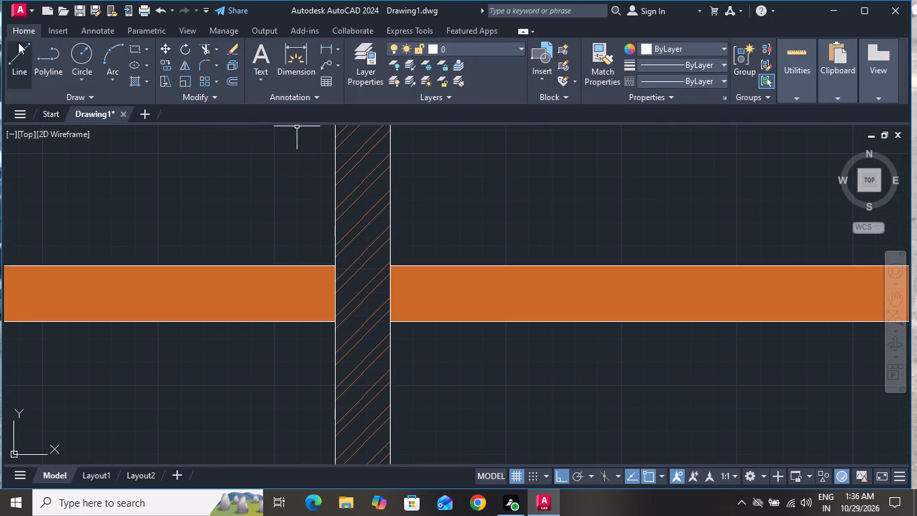
Draw two 6" horizontal lines across the middle wall, joining the intermediate slab's upper edges and its lower edges.
left_click(25, 50)
left_click(338, 266)
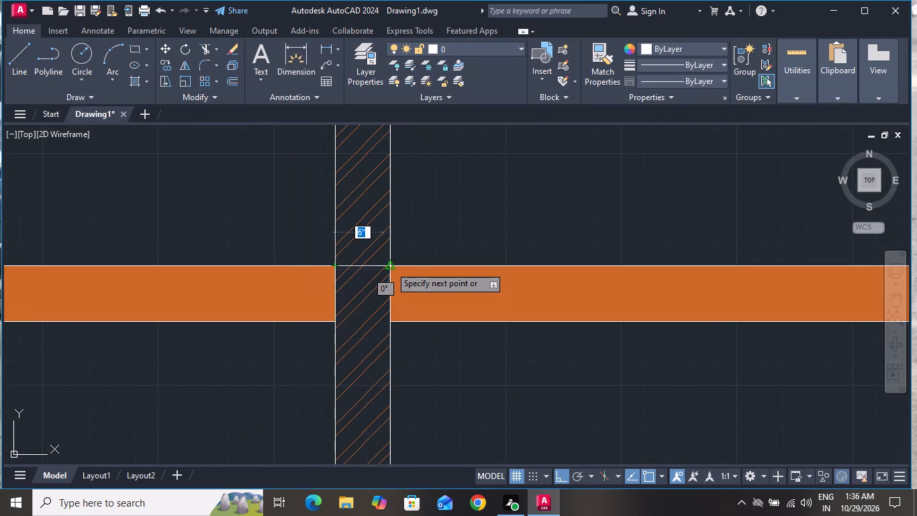
left_click(391, 265)
right_click(391, 264)
left_click(422, 290)
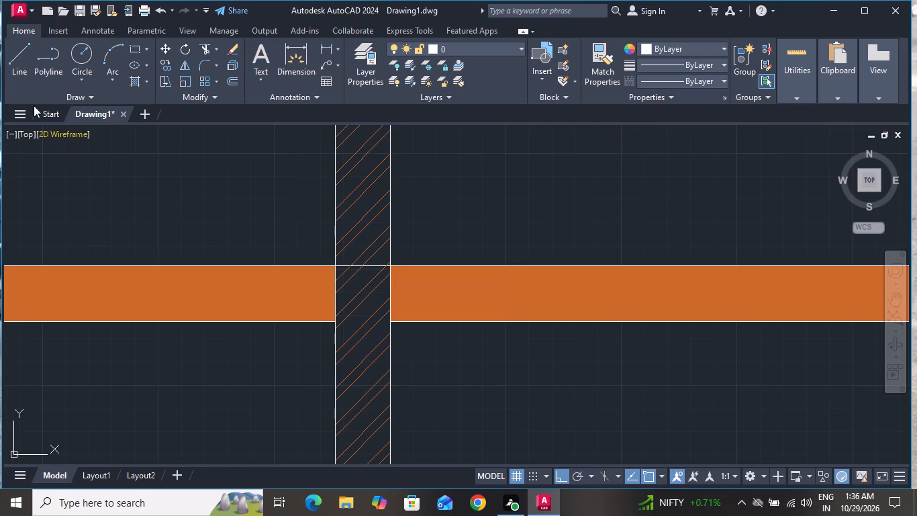
left_click(11, 60)
scroll(339, 325, "up", 2)
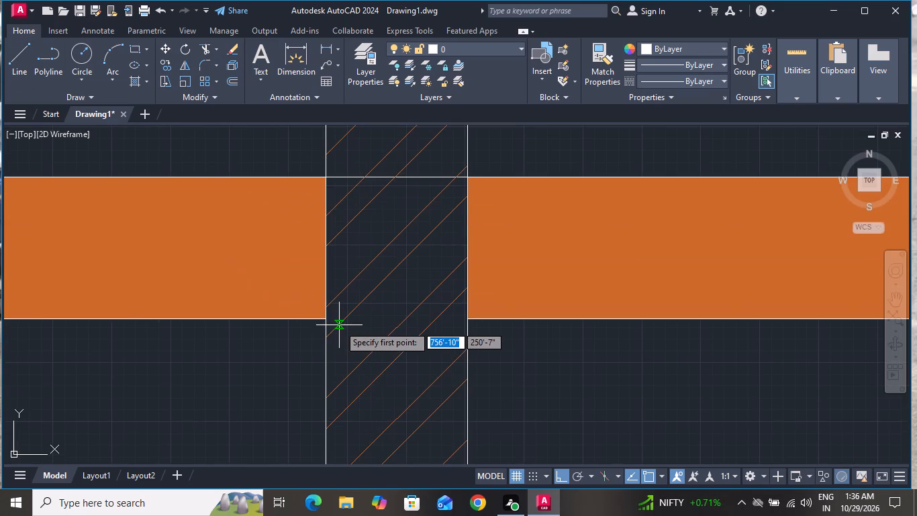
left_click(325, 320)
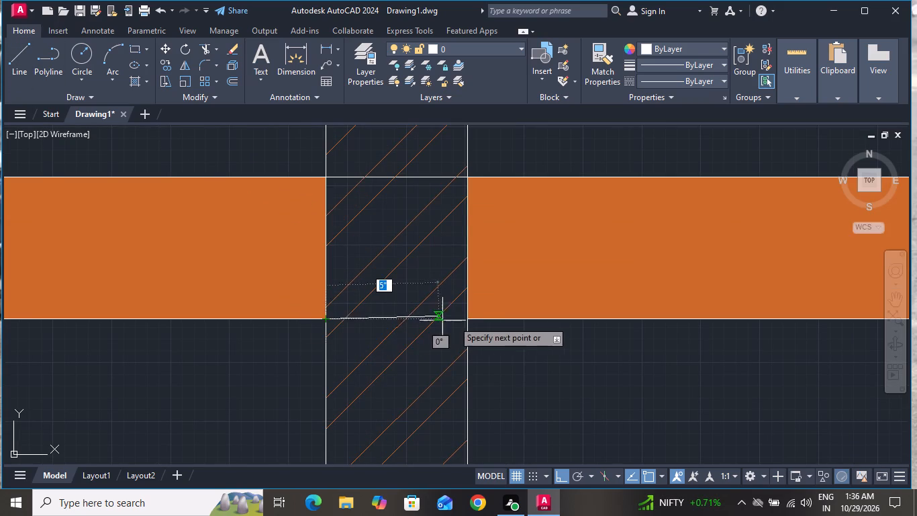
left_click(464, 322)
right_click(464, 322)
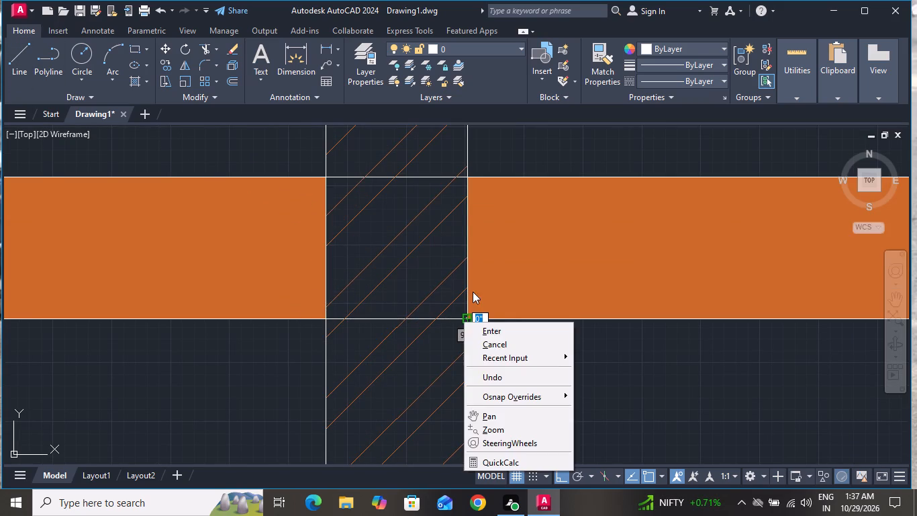
left_click(485, 340)
Trim away the middle wall's hatch and both face lines where the intermediate floor slab crosses it.
scroll(462, 399, "down", 2)
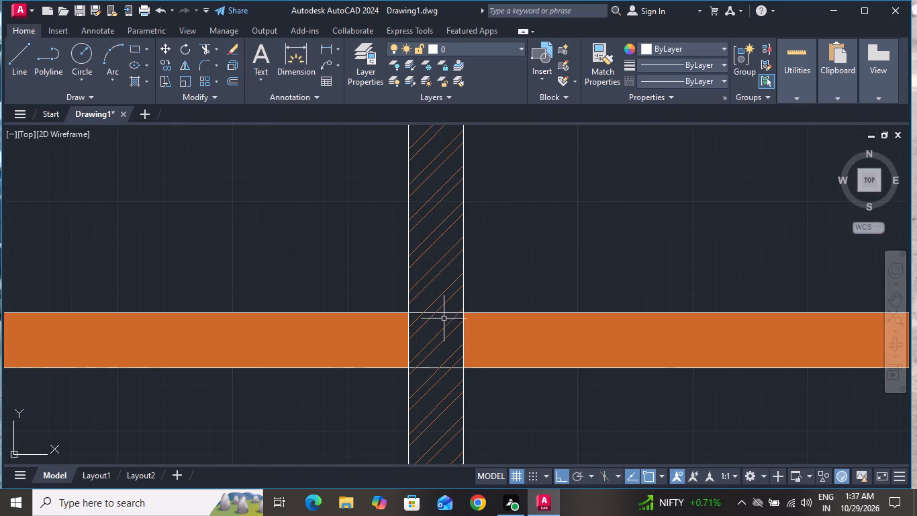
scroll(445, 313, "up", 2)
left_click(209, 51)
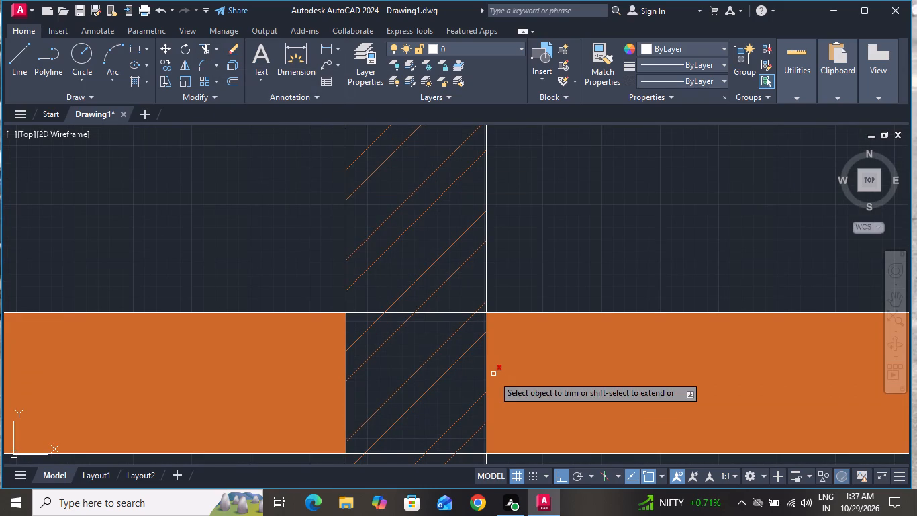
left_click(367, 330)
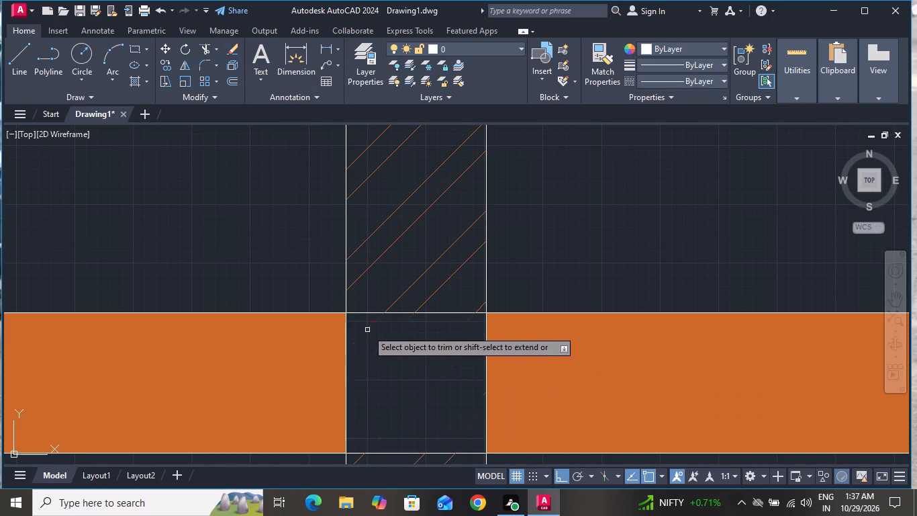
scroll(451, 358, "down", 3)
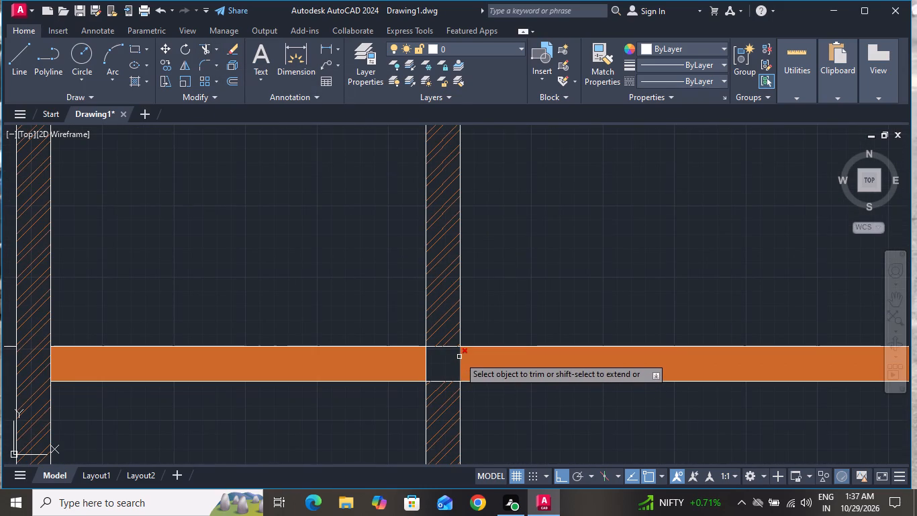
left_click(459, 357)
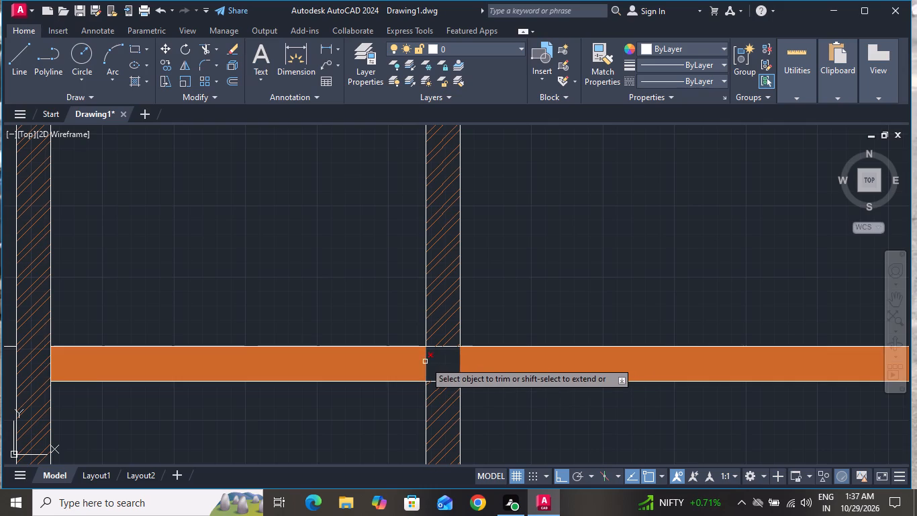
left_click(425, 361)
right_click(488, 300)
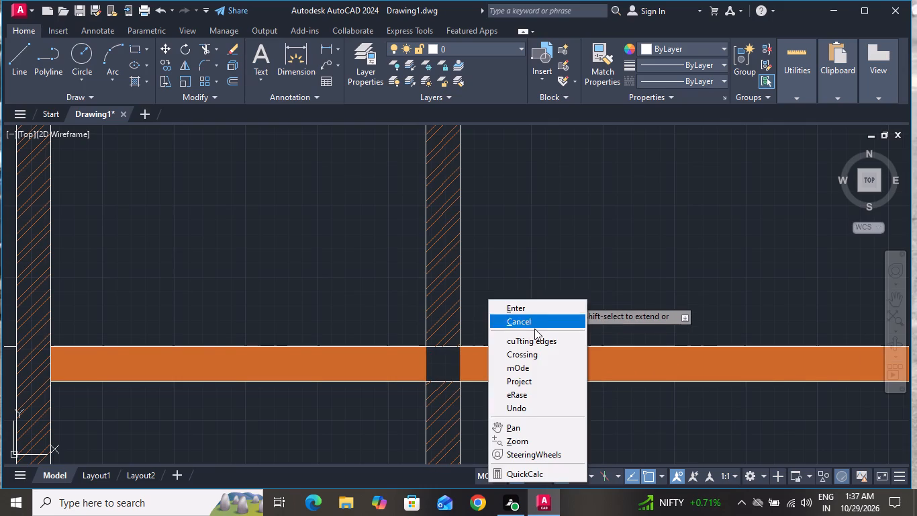
left_click(532, 321)
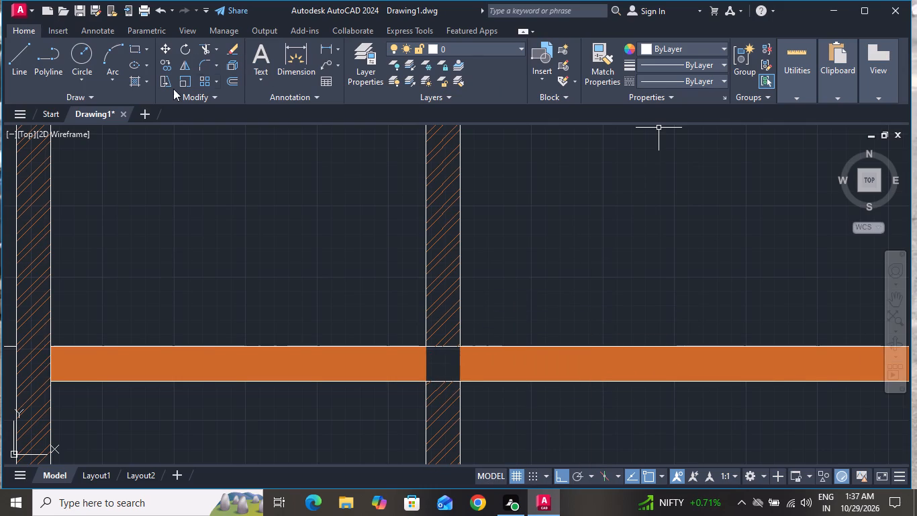
Hatch the intermediate floor slab through the middle wall junction with a solid fill in black (0,0,0).
left_click(134, 80)
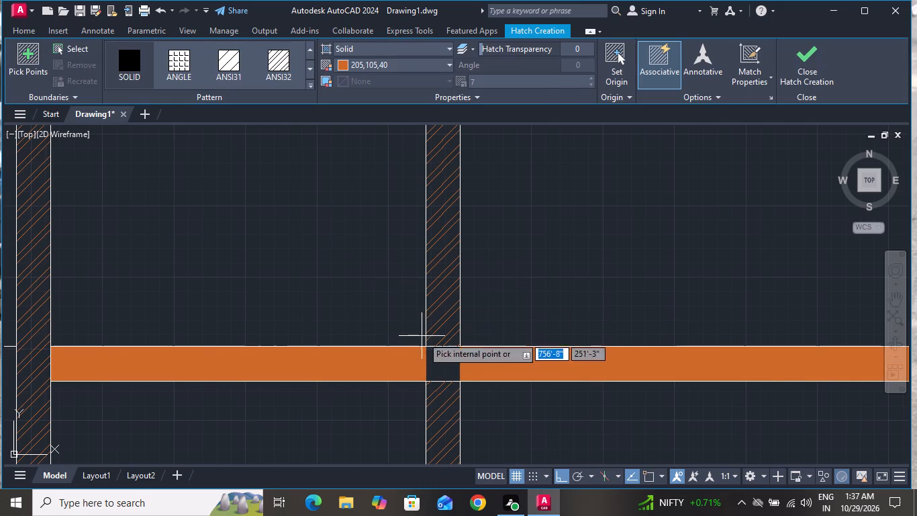
left_click(448, 364)
scroll(502, 275, "down", 2)
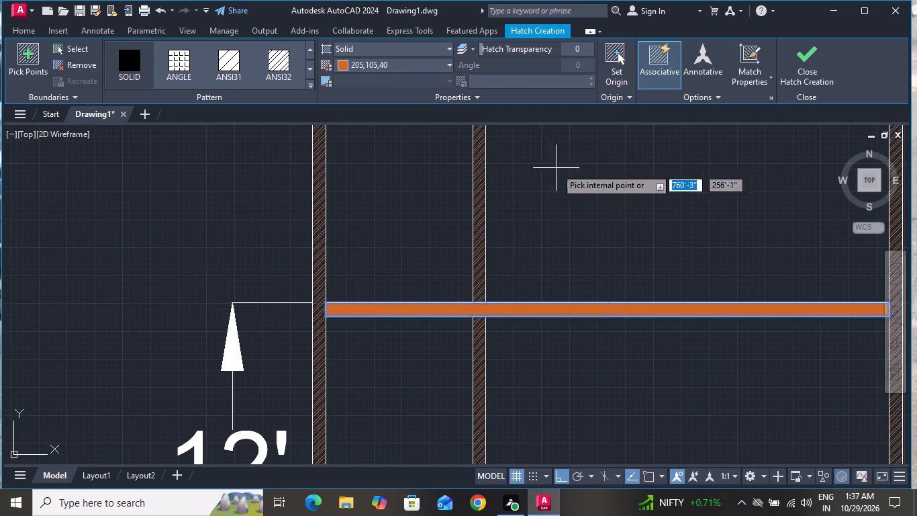
left_click(385, 62)
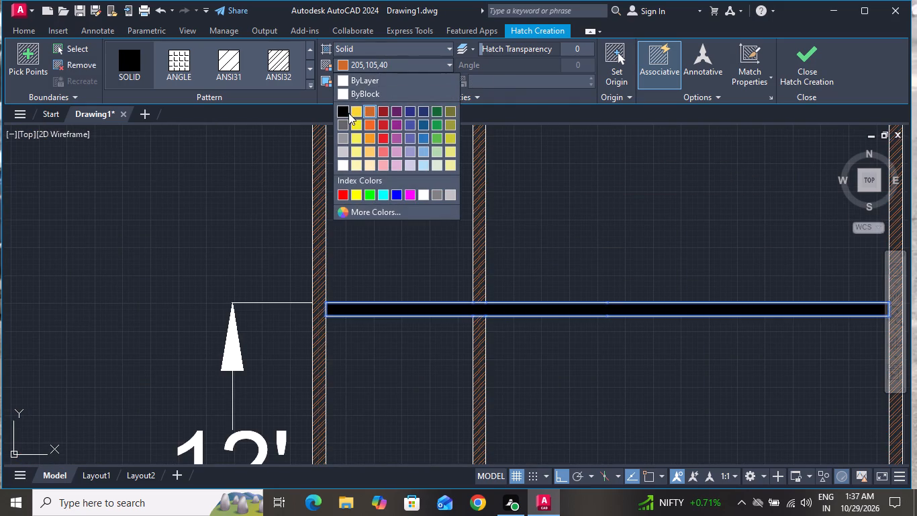
left_click(348, 113)
scroll(403, 390, "down", 2)
right_click(455, 320)
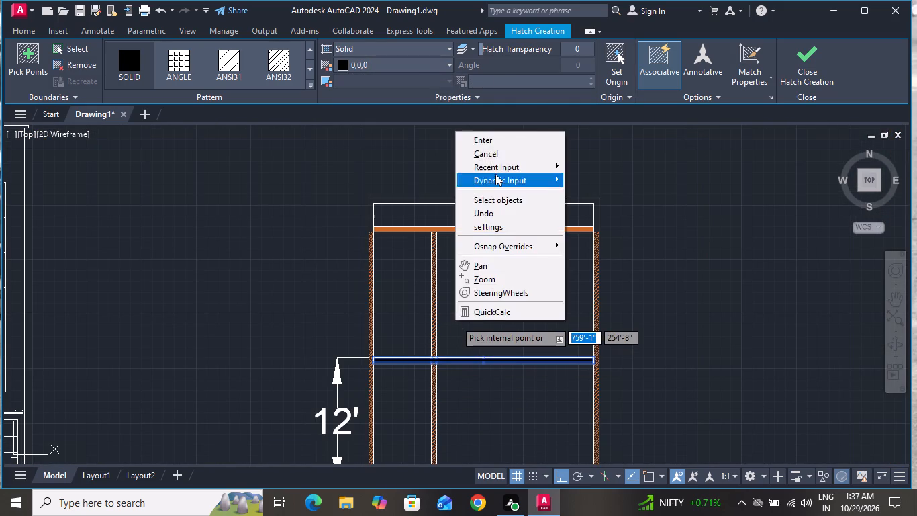
left_click(497, 150)
Change the roof slab's solid hatch colour to black (0,0,0).
scroll(465, 220, "up", 3)
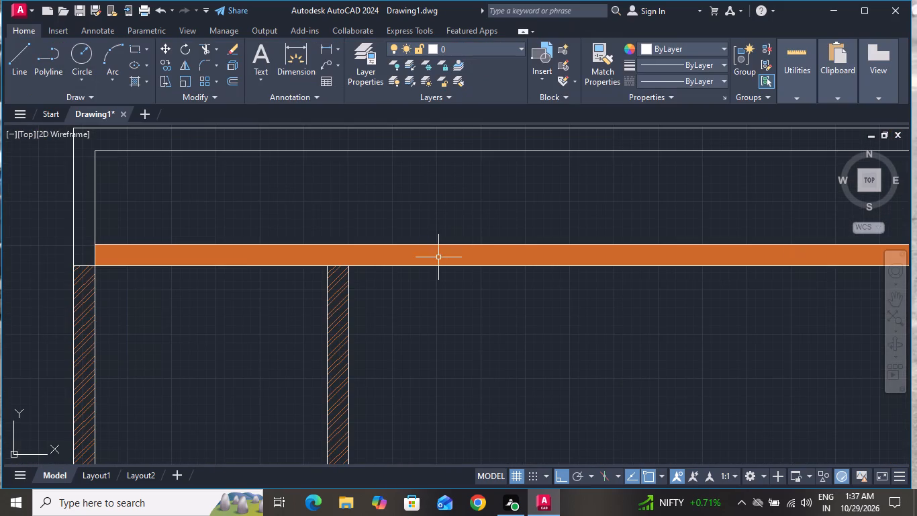
left_click(438, 258)
left_click(363, 62)
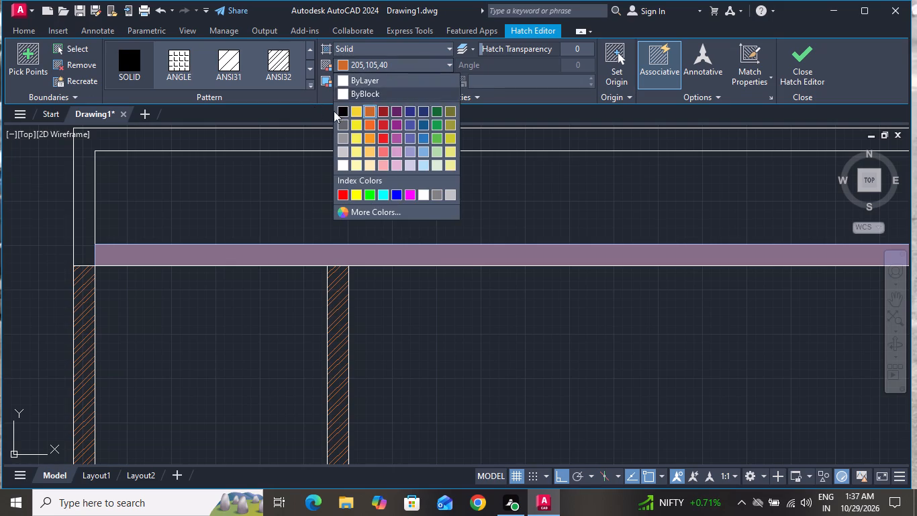
left_click(346, 110)
scroll(456, 338, "down", 3)
right_click(482, 344)
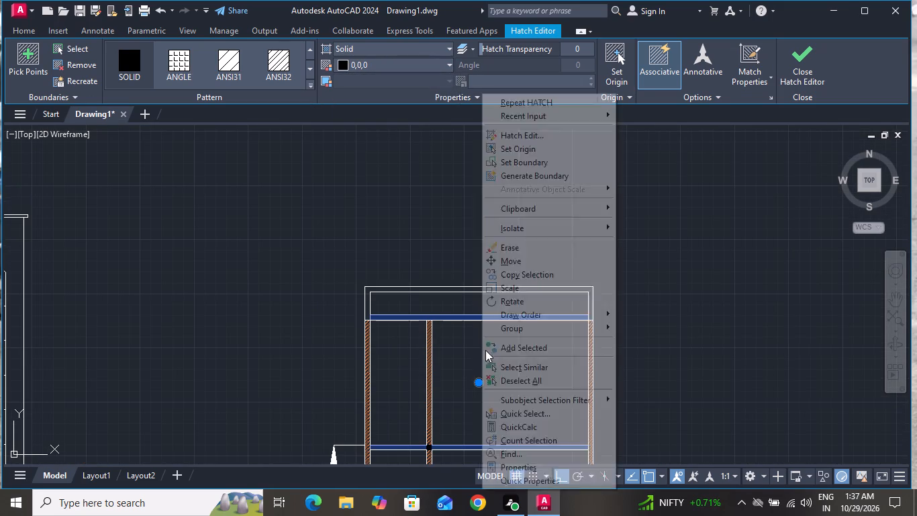
left_click(465, 339)
left_click(463, 362)
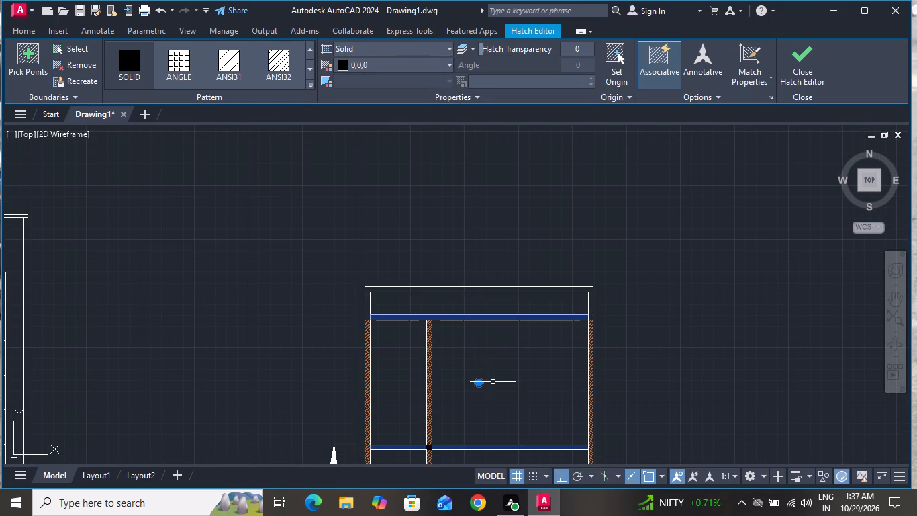
key("Escape")
Copy the west wall's footing rectangle about 5'-8" east, placing it beneath the middle wall.
scroll(501, 351, "down", 2)
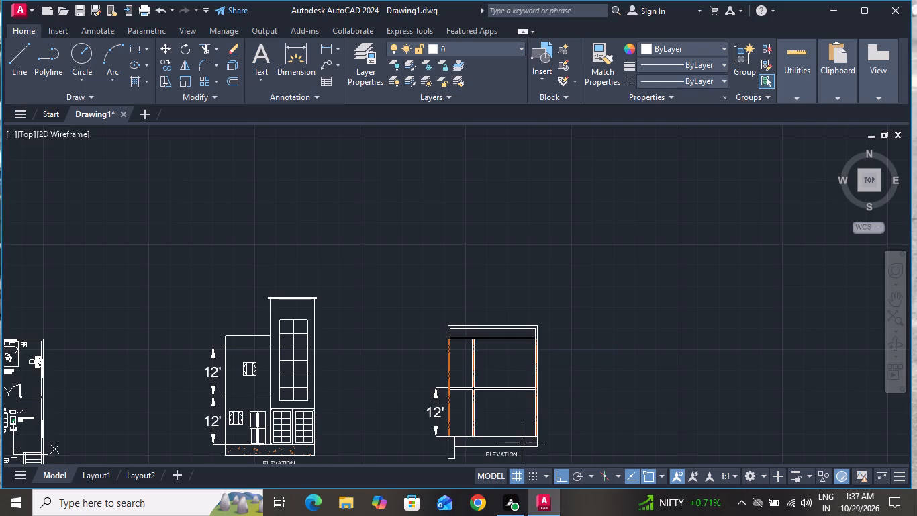
scroll(473, 424, "up", 3)
scroll(474, 359, "down", 4)
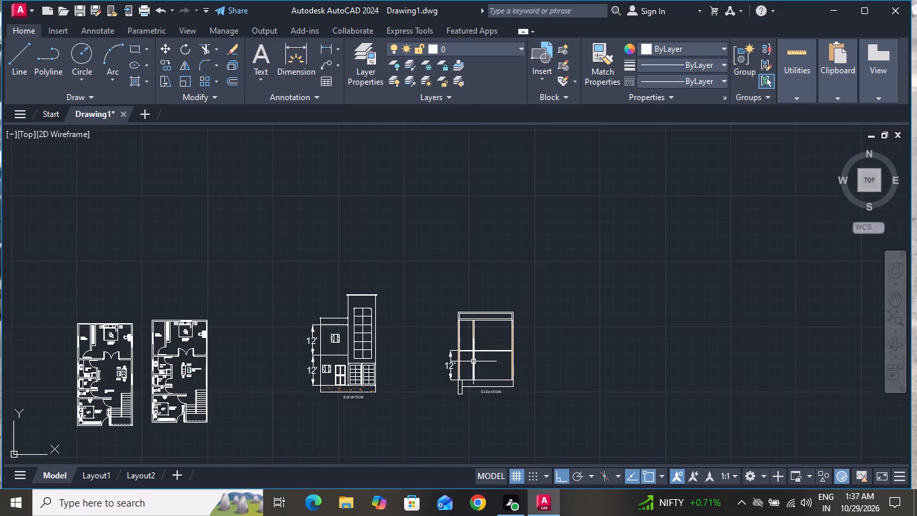
scroll(470, 387, "up", 4)
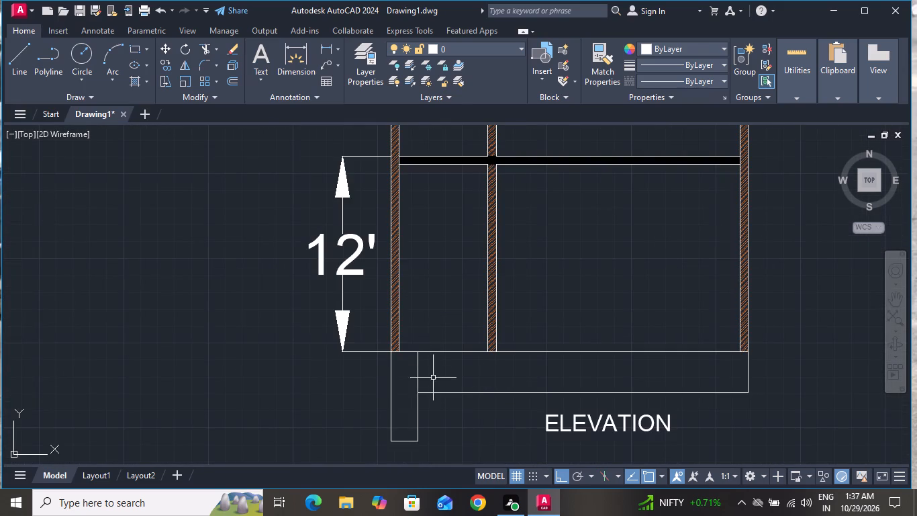
scroll(438, 441, "up", 1)
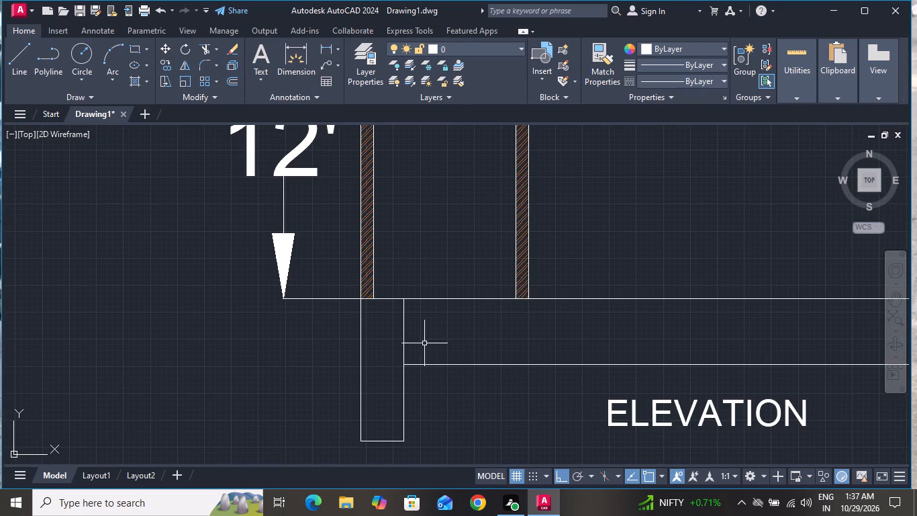
left_click(421, 334)
left_click(373, 341)
left_click(170, 64)
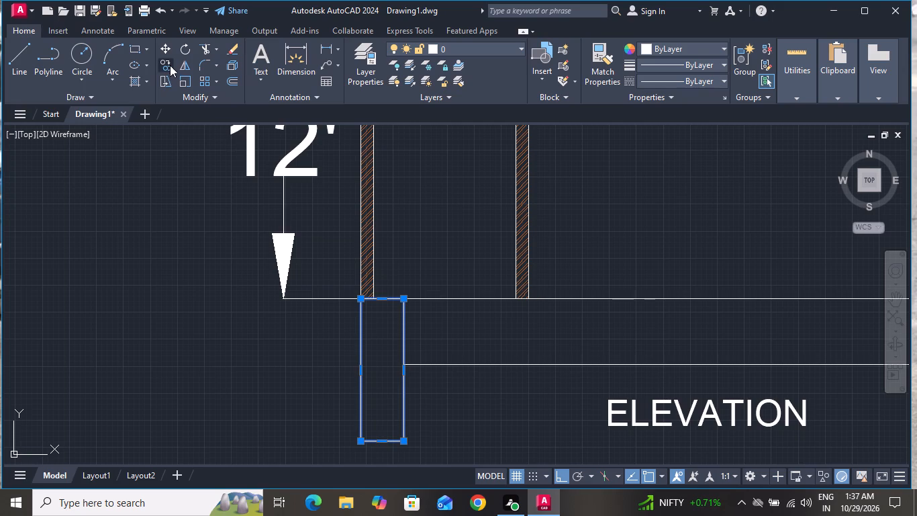
left_click(367, 300)
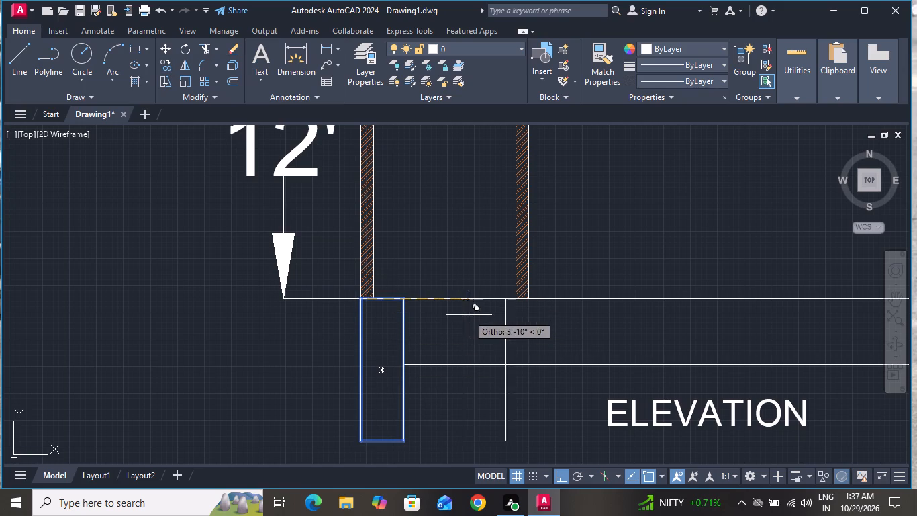
left_click(514, 325)
right_click(514, 325)
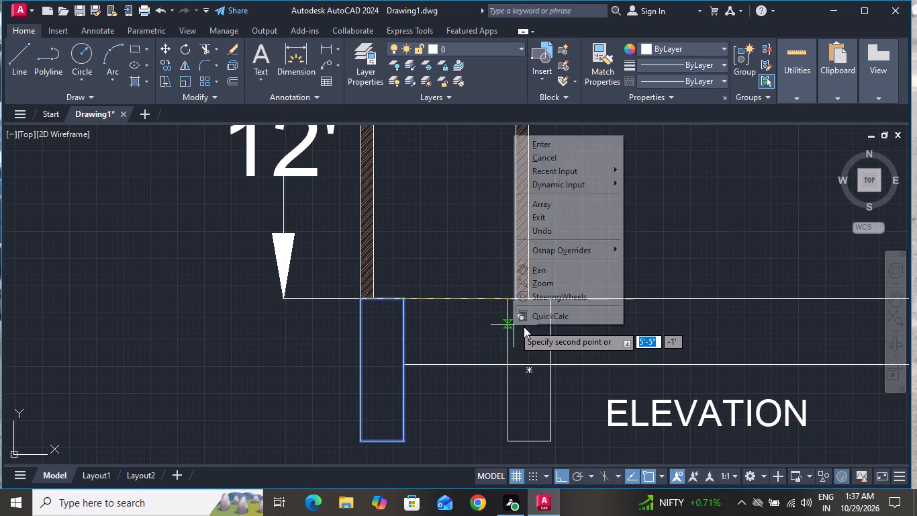
left_click(542, 158)
Offset the ground floor line 6" downward across the footings.
type("O 6")
key("shift+quotedbl")
key("Return")
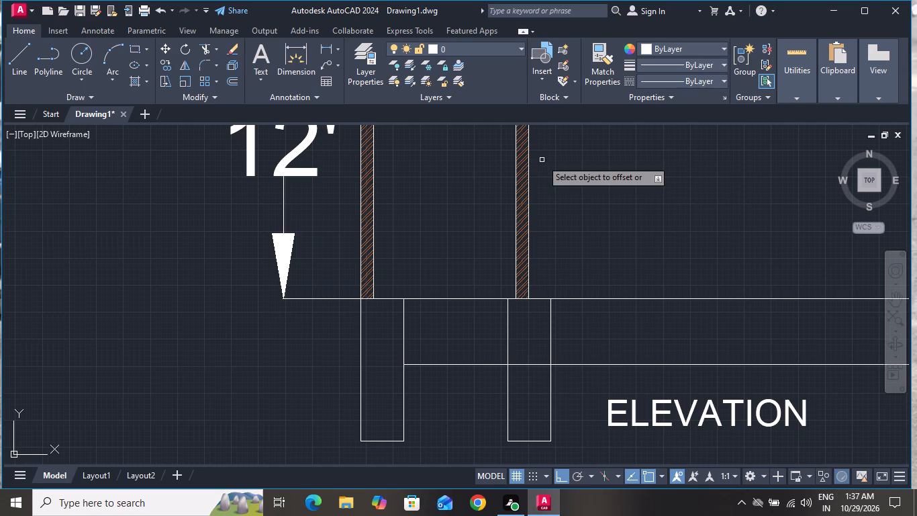
left_click(437, 297)
left_click(446, 319)
right_click(441, 327)
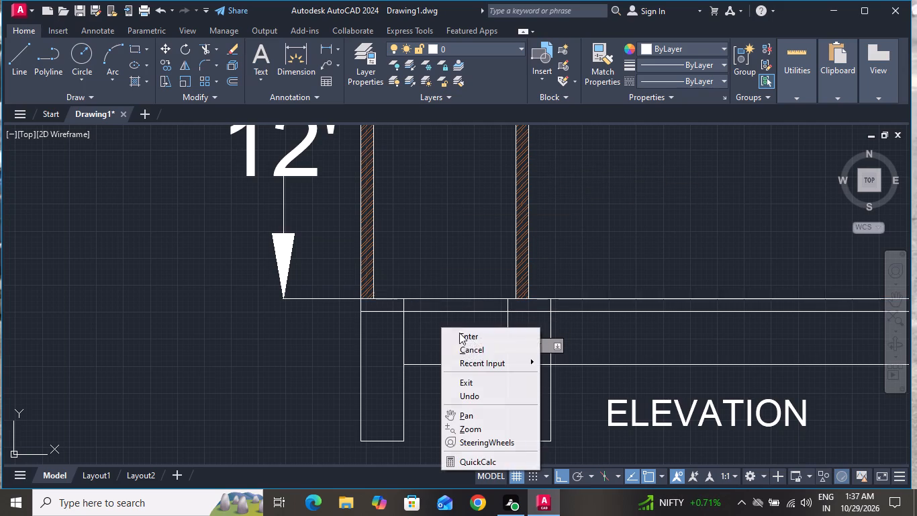
Trim the west and middle footings' vertical lines between the ground floor line and the offset line below it.
left_click(469, 345)
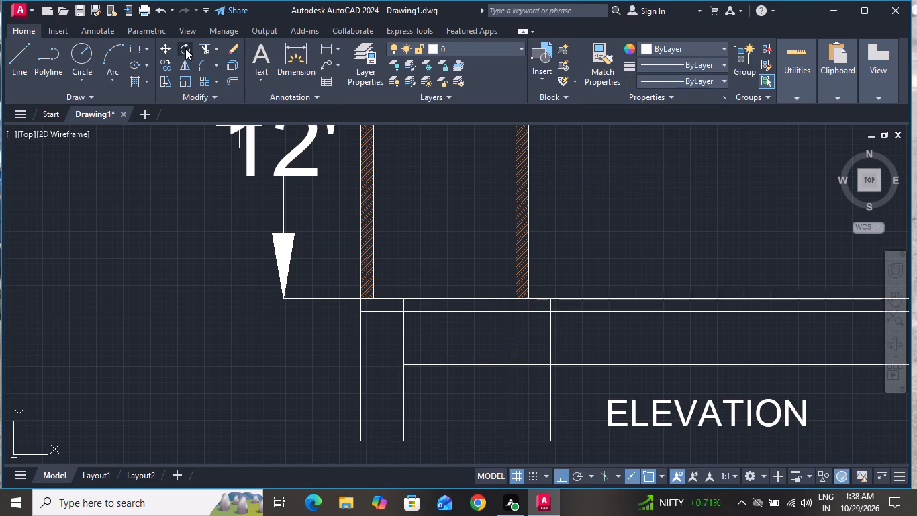
left_click(204, 46)
scroll(397, 281, "up", 2)
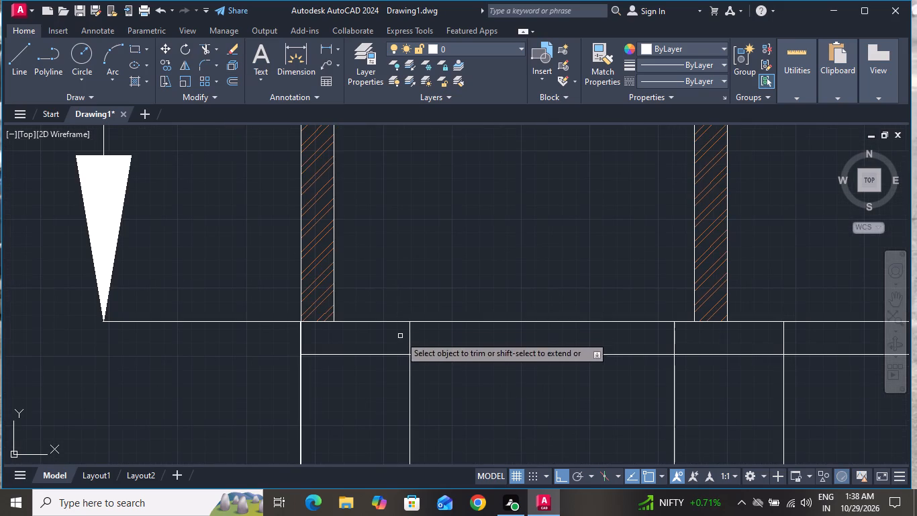
left_click(399, 337)
left_click(832, 341)
scroll(236, 332, "down", 3)
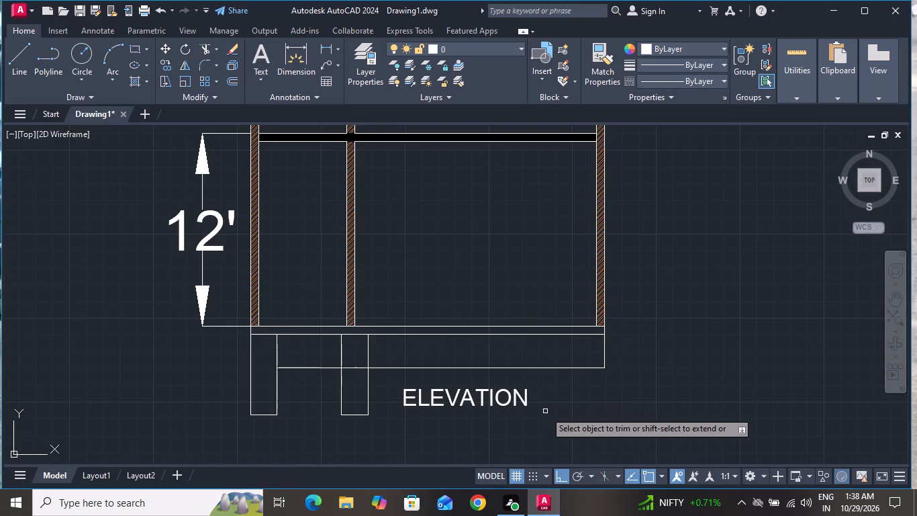
right_click(580, 398)
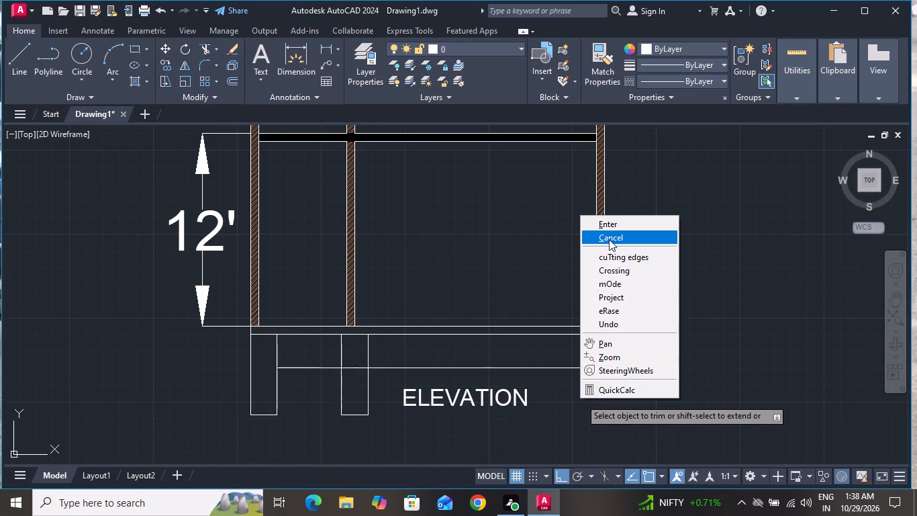
left_click(607, 232)
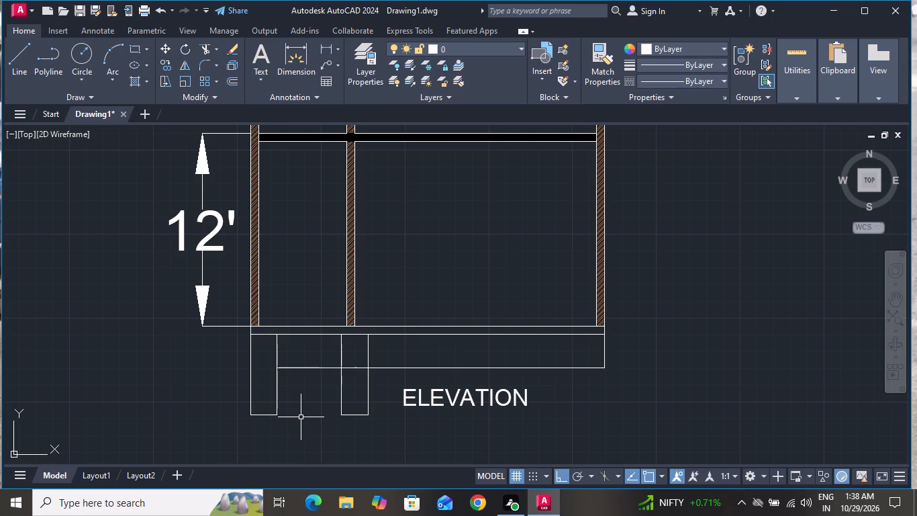
Copy the middle footing about 14'-8" east, aligning it beneath the east wall with the wall's outer edge.
scroll(305, 445, "up", 1)
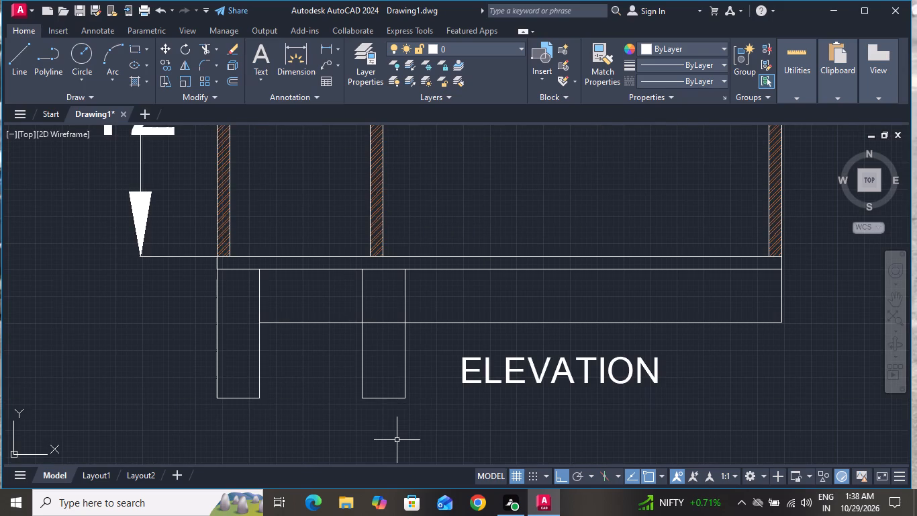
scroll(403, 423, "up", 2)
left_click(420, 322)
left_click(279, 374)
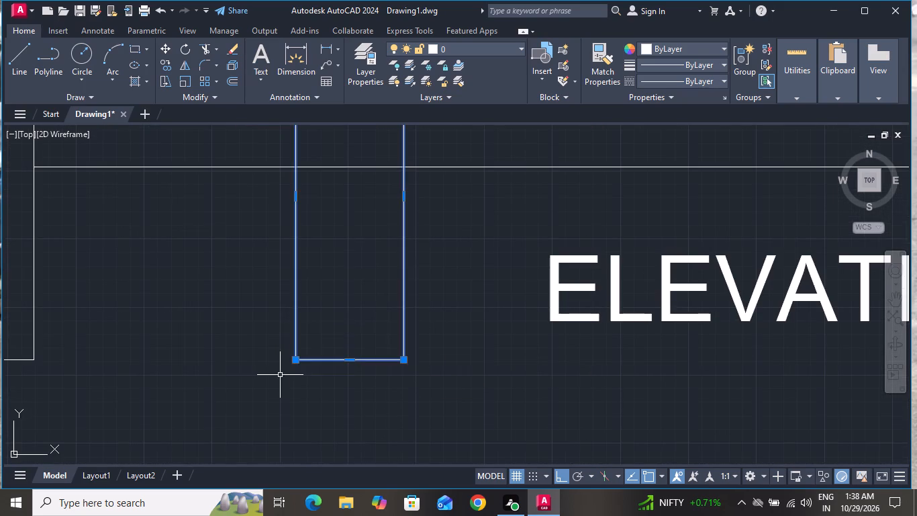
scroll(291, 418, "down", 3)
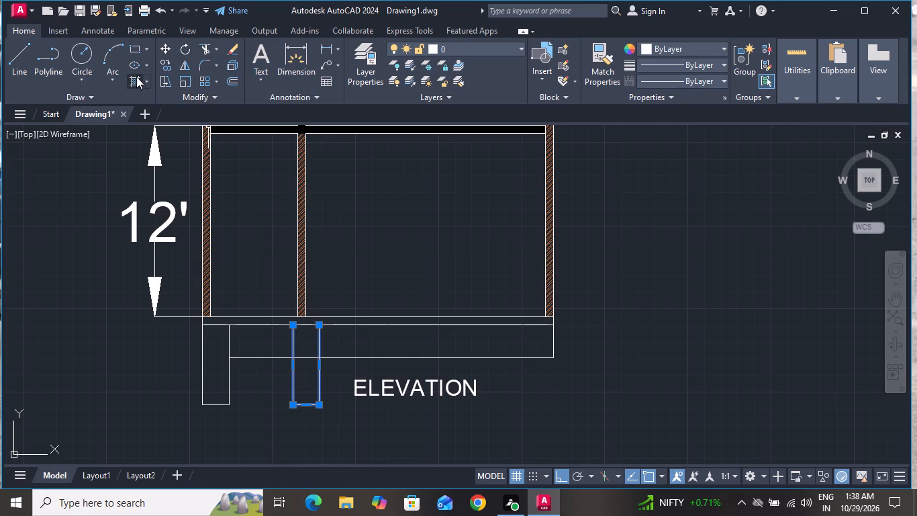
left_click(170, 64)
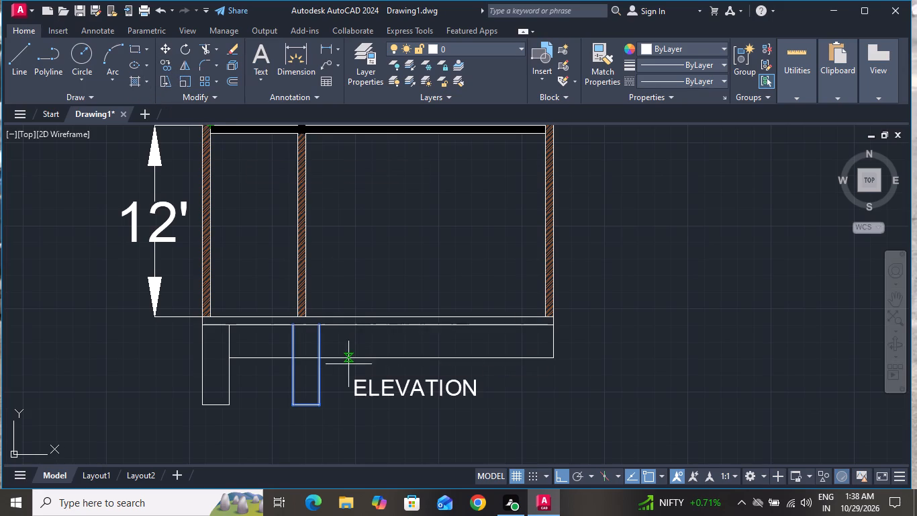
scroll(291, 338, "up", 2)
left_click(294, 308)
scroll(428, 308, "down", 2)
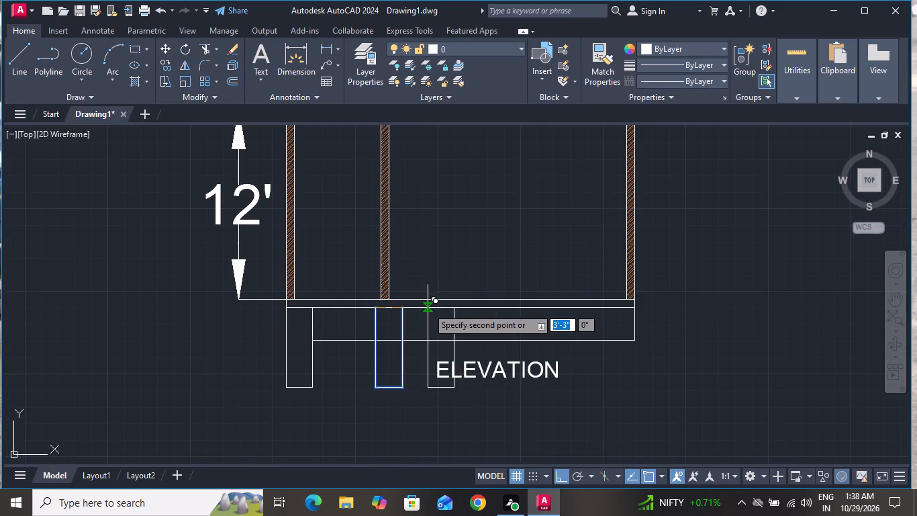
scroll(612, 302, "up", 2)
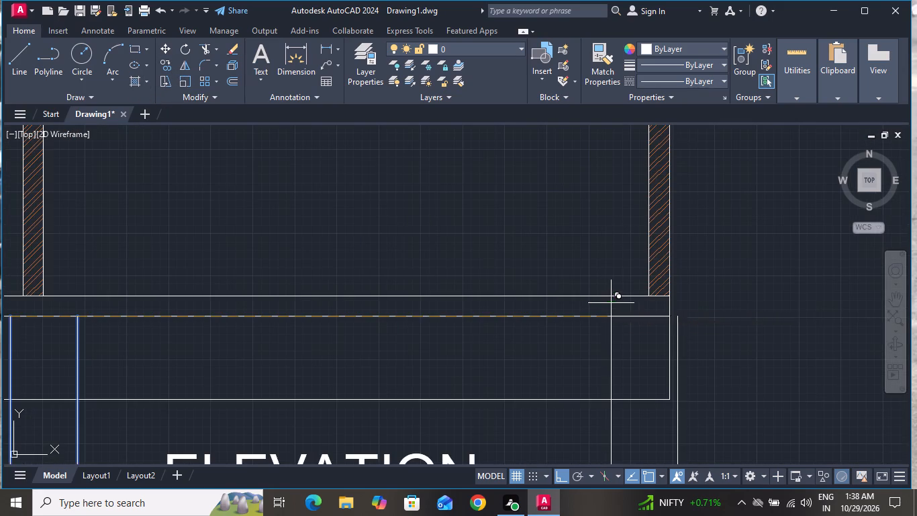
scroll(601, 304, "up", 1)
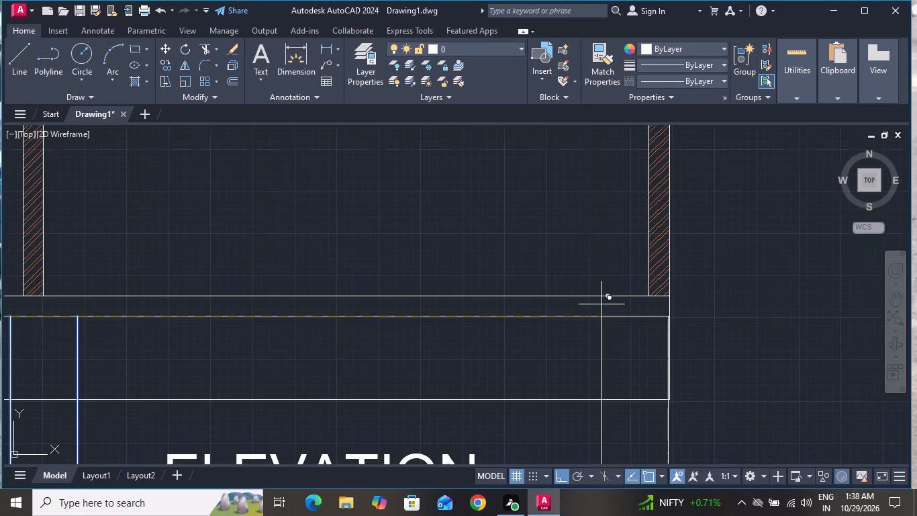
scroll(601, 304, "up", 1)
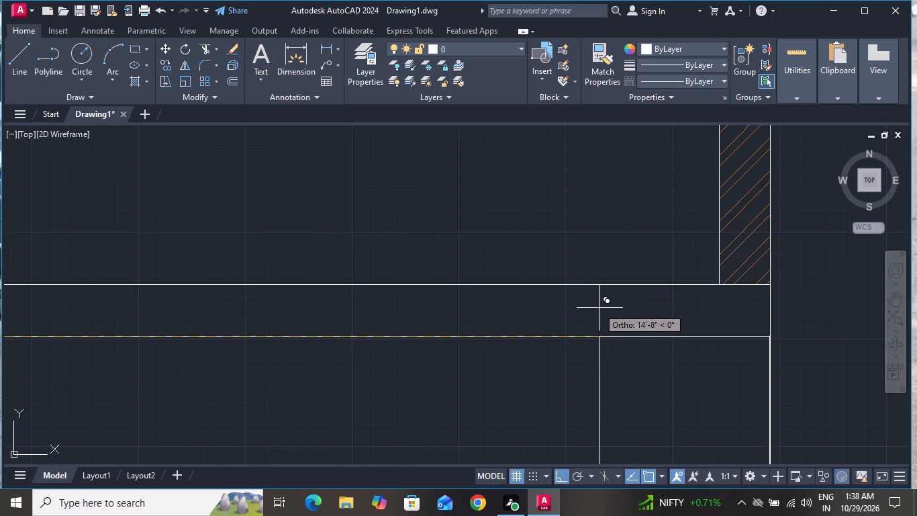
left_click(600, 308)
scroll(507, 310, "down", 3)
right_click_drag(500, 322, 491, 335)
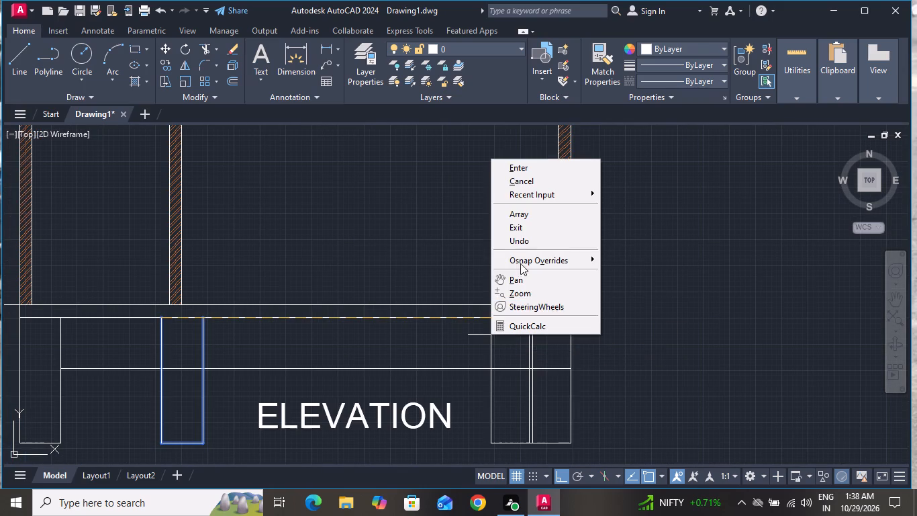
left_click(518, 185)
Trim away the lower horizontal plinth line where it crosses the east and middle footings.
scroll(518, 215, "down", 1)
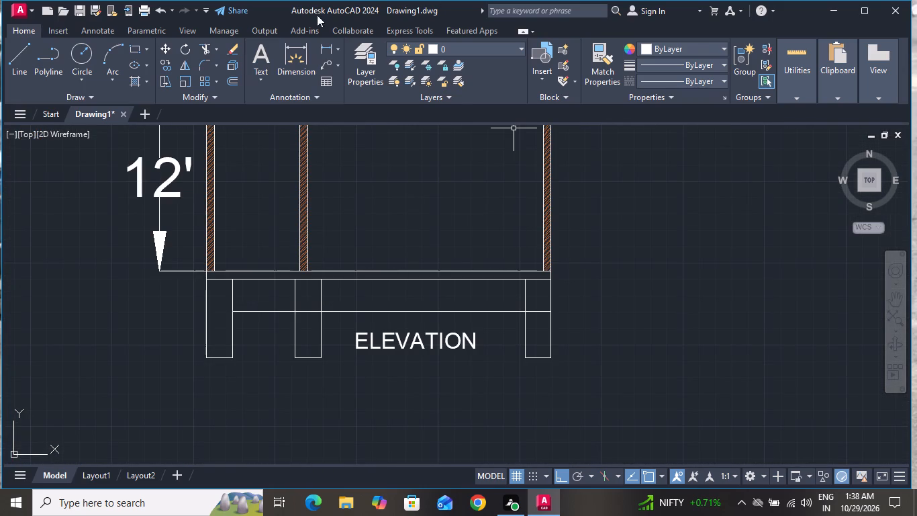
left_click(205, 48)
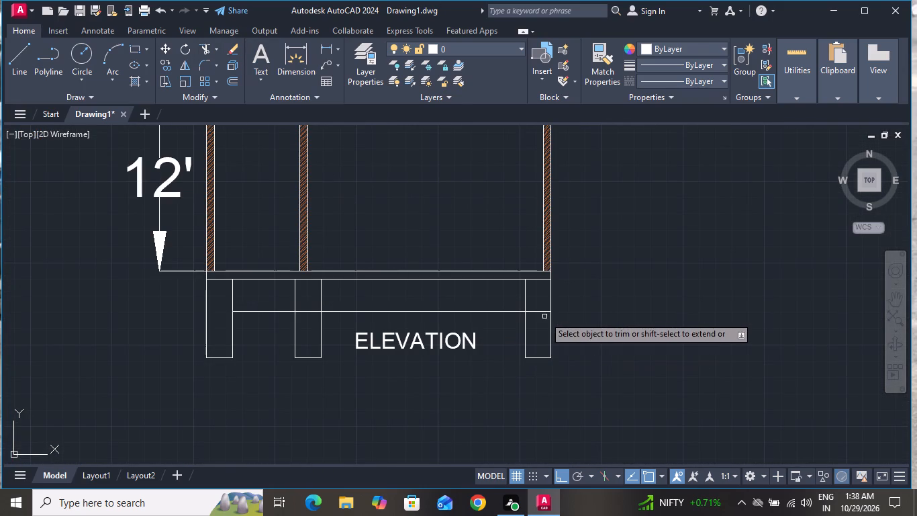
left_click(542, 321)
left_click(544, 309)
scroll(540, 317, "down", 1)
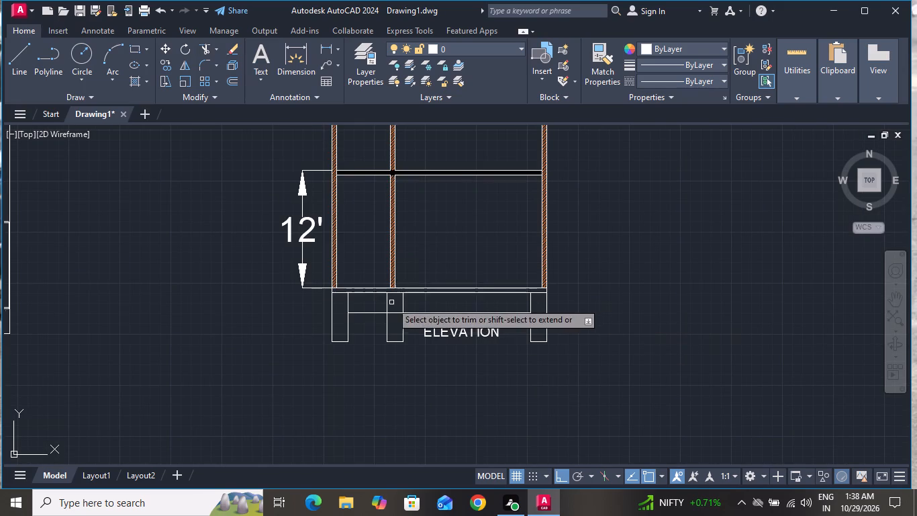
left_click(396, 310)
left_click(396, 314)
right_click(554, 290)
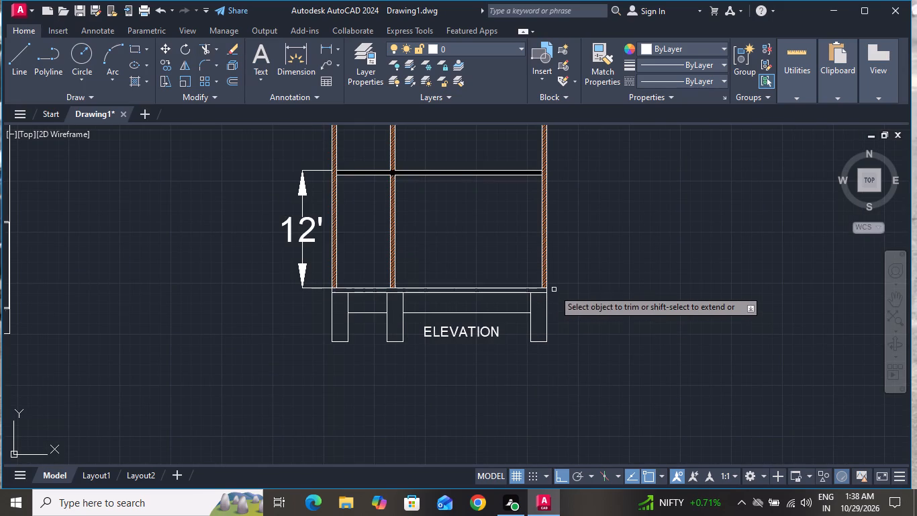
left_click(564, 307)
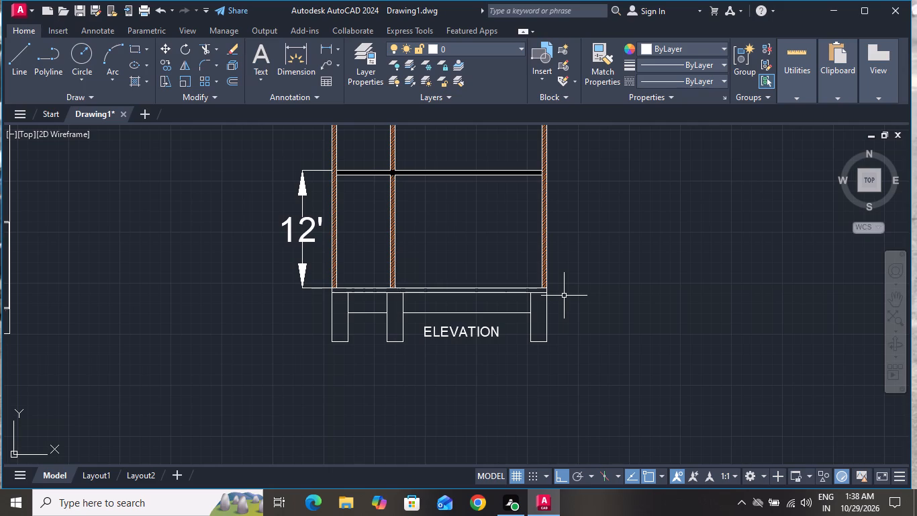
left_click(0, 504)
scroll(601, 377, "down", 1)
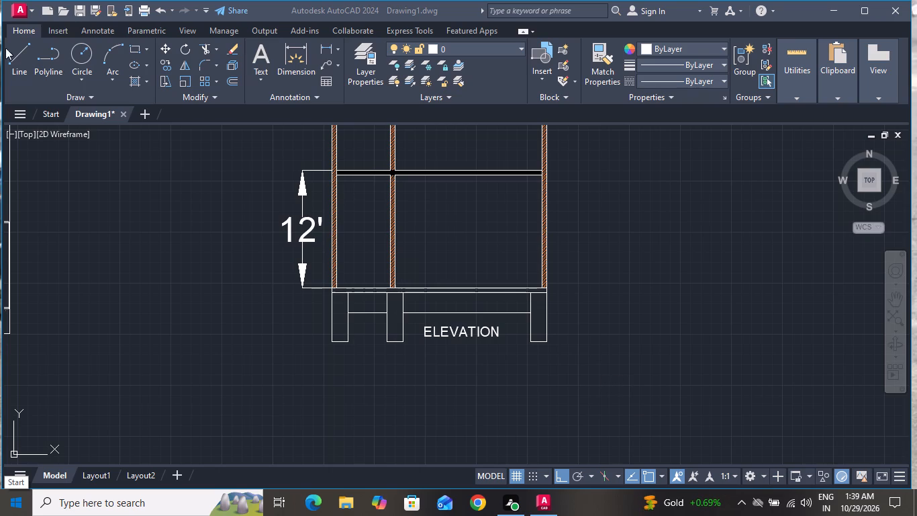
With Ortho off, draw a three-segment zigzag break line from the west footing's lower outer corner back to its bottom edge.
left_click(10, 62)
scroll(317, 340, "up", 3)
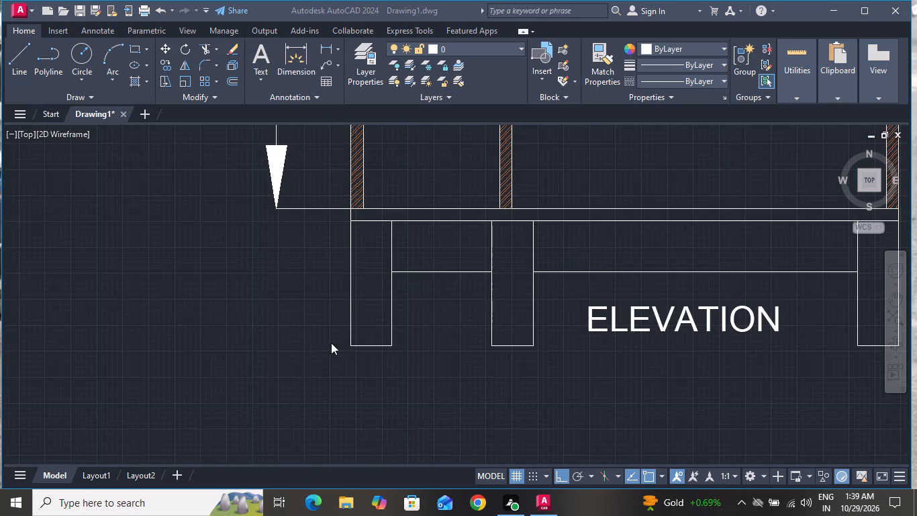
left_click(26, 61)
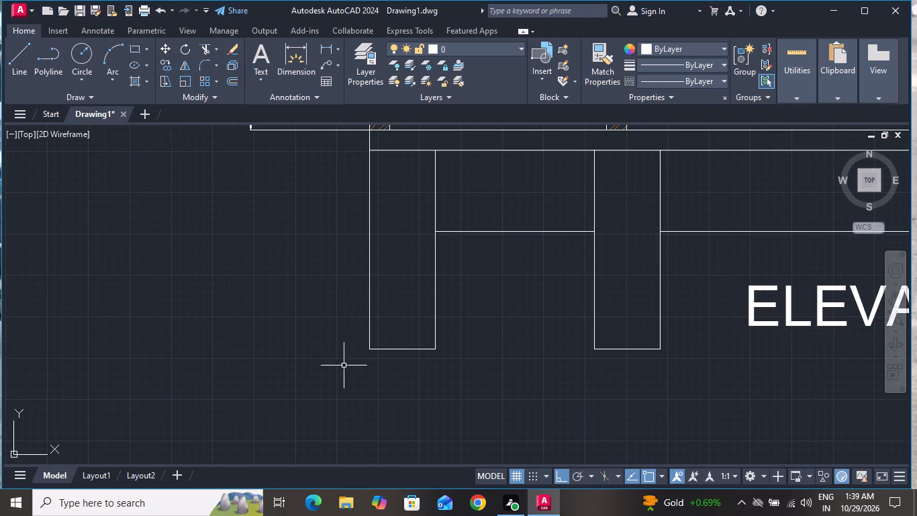
left_click(11, 54)
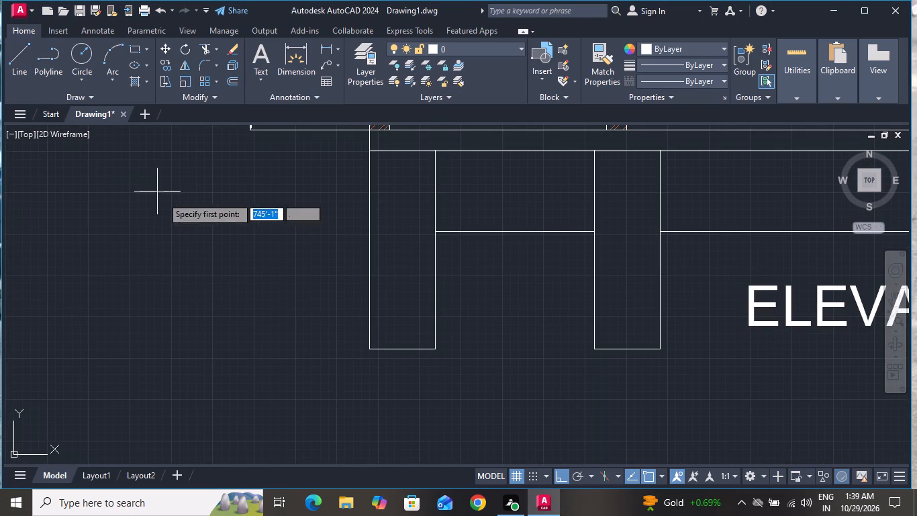
left_click(370, 349)
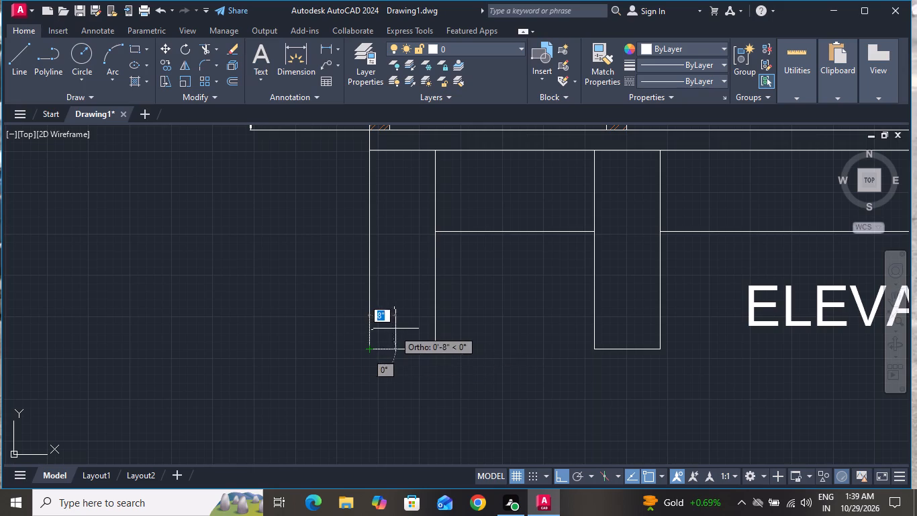
left_click(560, 472)
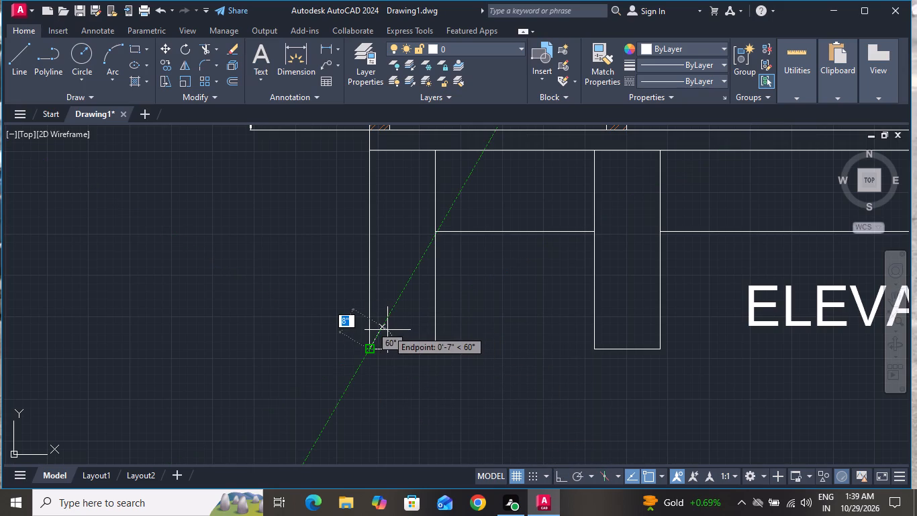
left_click(390, 329)
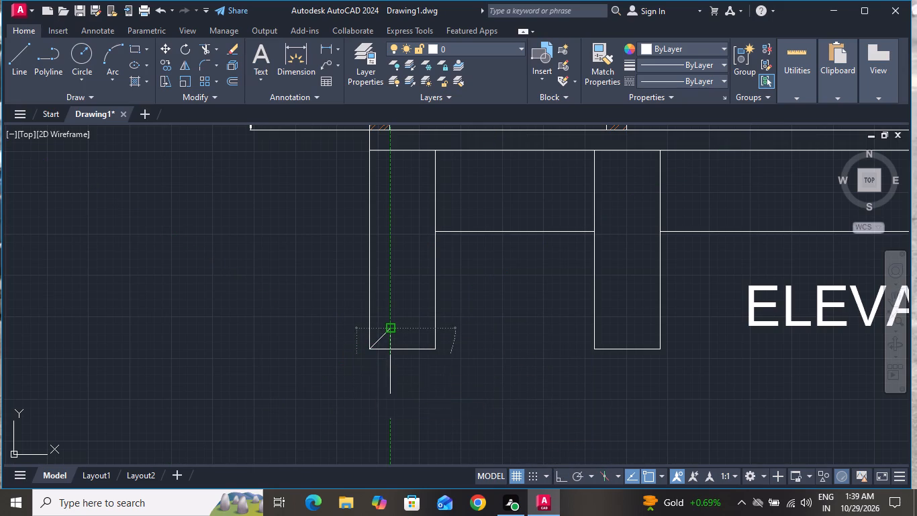
left_click(383, 394)
left_click(401, 348)
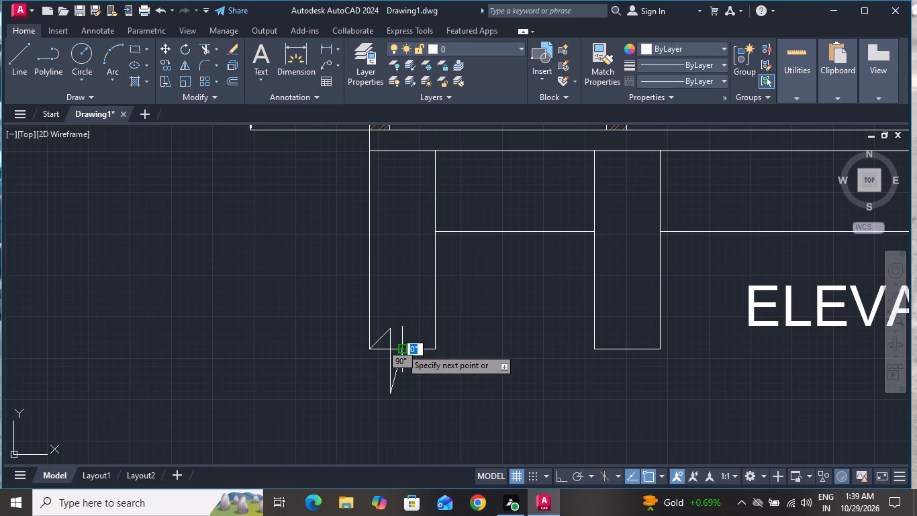
right_click(401, 348)
left_click(460, 212)
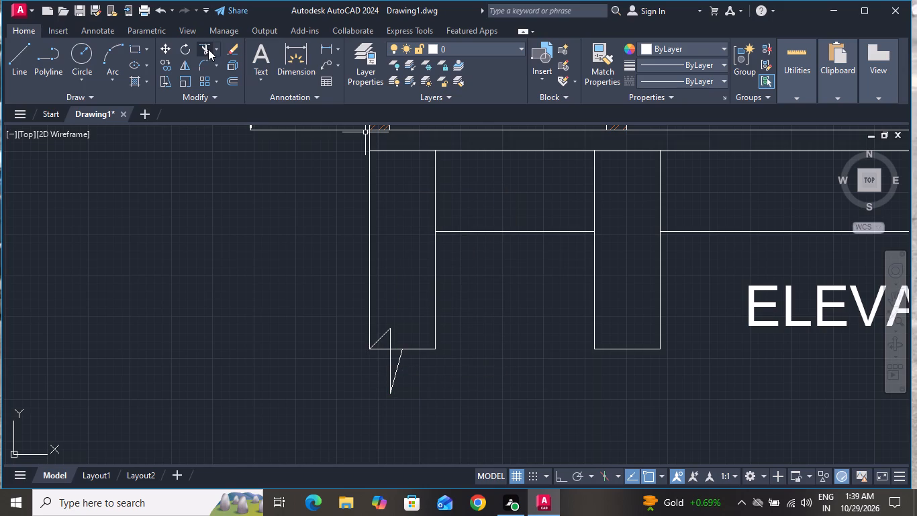
Trim the west footing's bottom edge between the two ends of the zigzag break line.
left_click(208, 49)
left_click(381, 349)
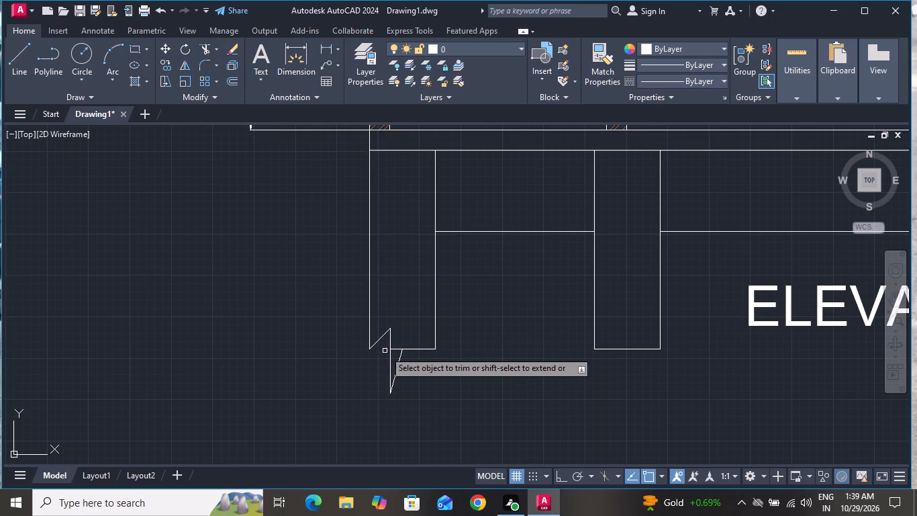
left_click(398, 348)
scroll(491, 365, "down", 2)
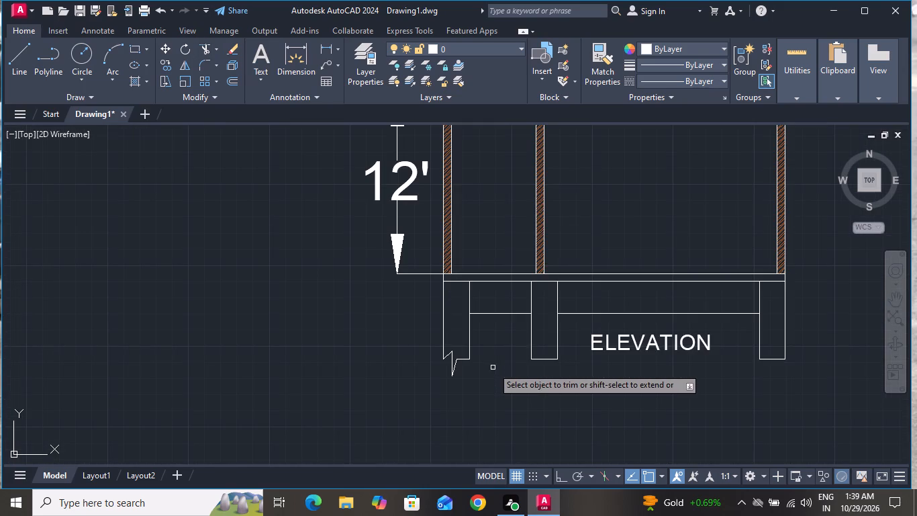
right_click(493, 368)
left_click(528, 205)
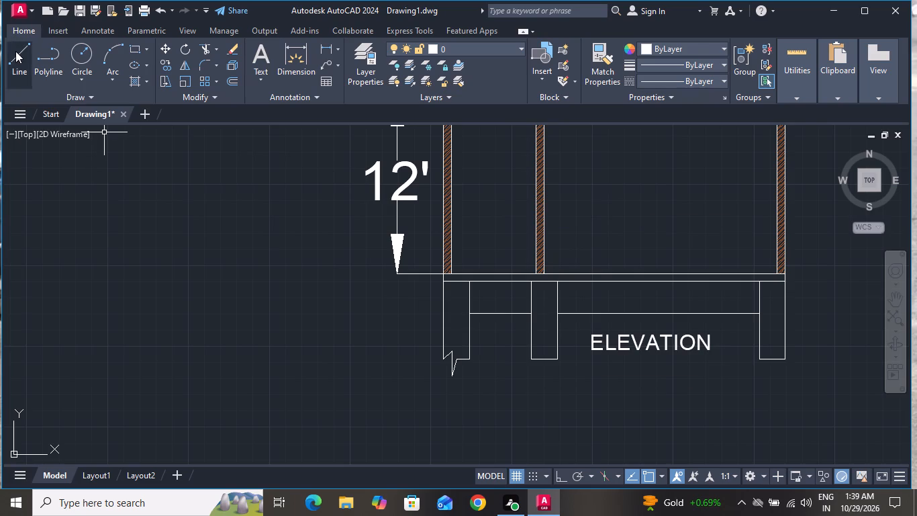
Draw a three-segment zigzag break line from the middle footing's lower west corner back to its bottom edge.
left_click(15, 51)
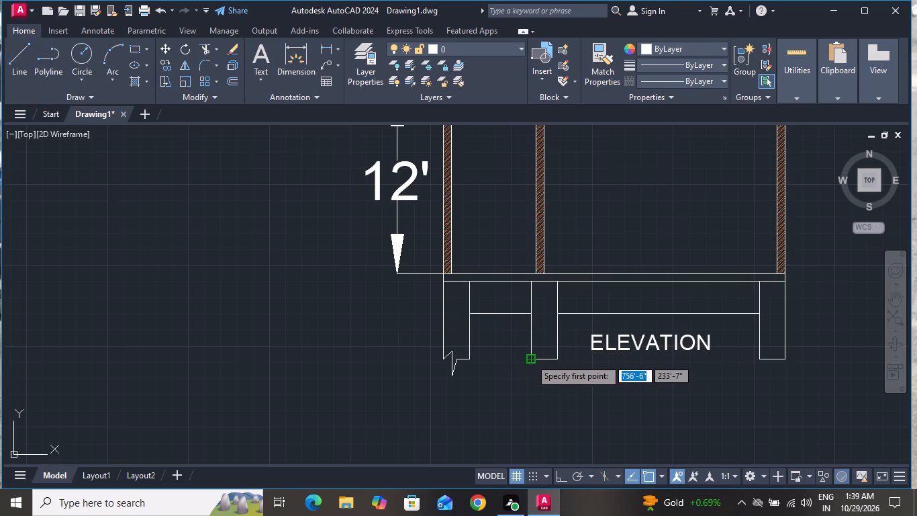
left_click(530, 359)
scroll(542, 353, "up", 4)
left_click(531, 351)
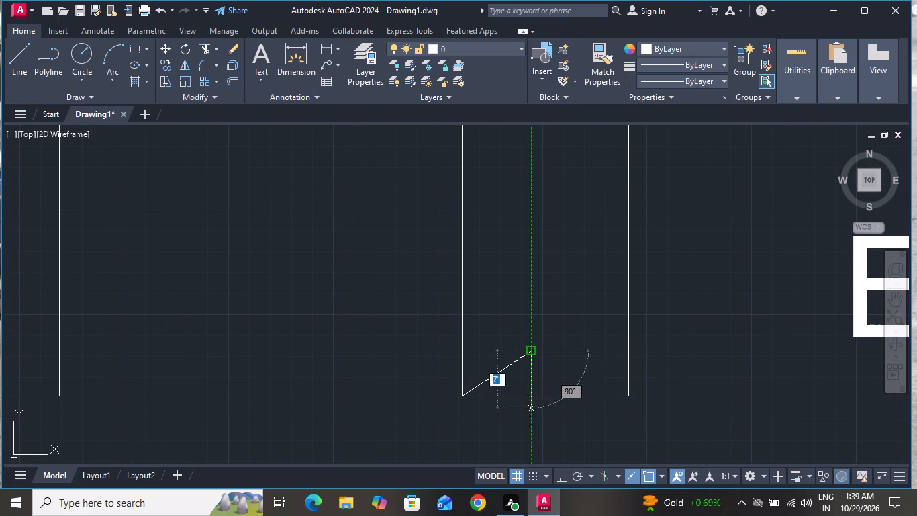
left_click(521, 441)
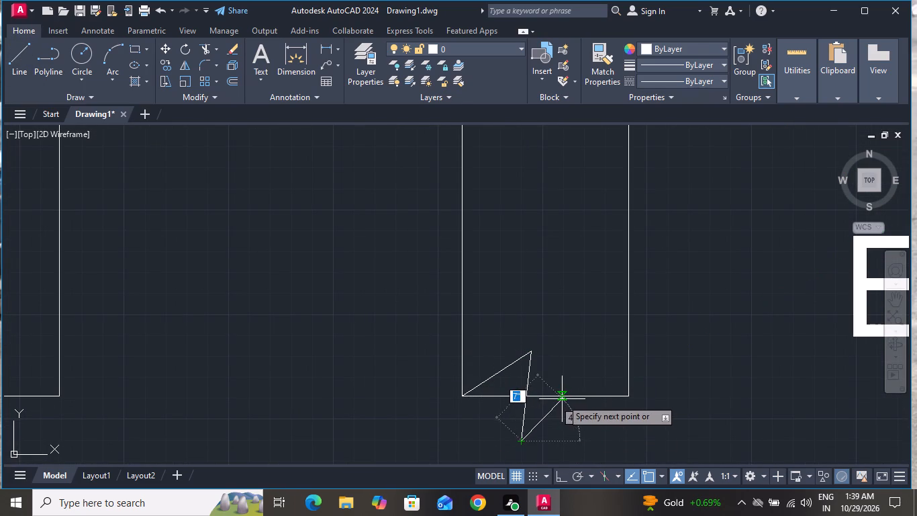
left_click(558, 396)
right_click(548, 396)
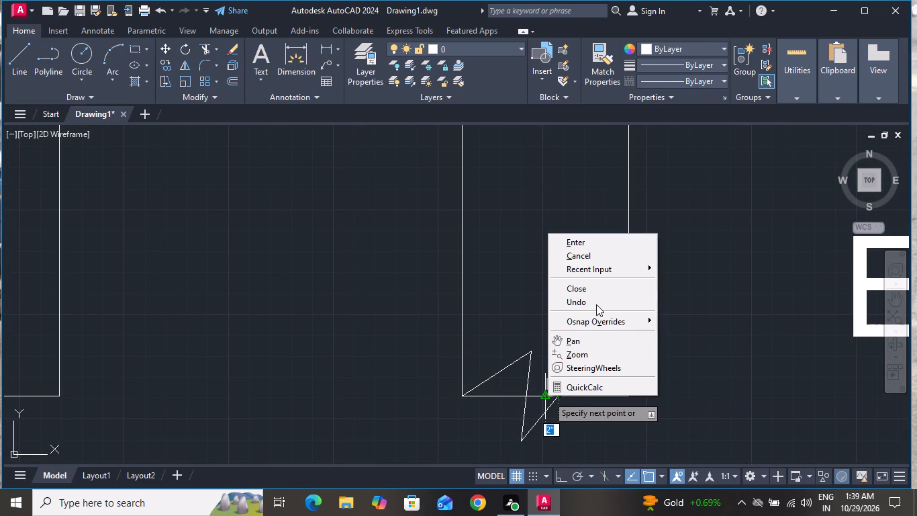
left_click(592, 255)
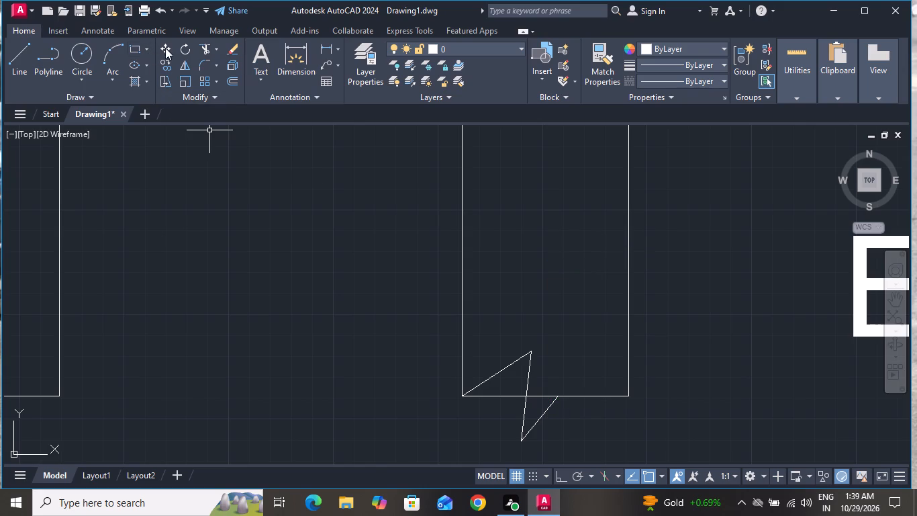
Trim the middle footing's bottom edge between the two ends of its zigzag break line.
left_click(202, 46)
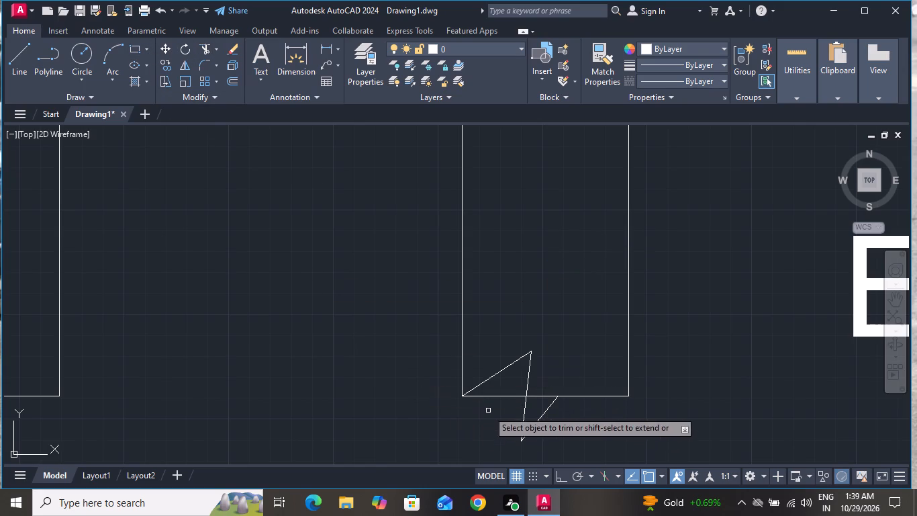
left_click(488, 410)
double_click(503, 399)
left_click(542, 395)
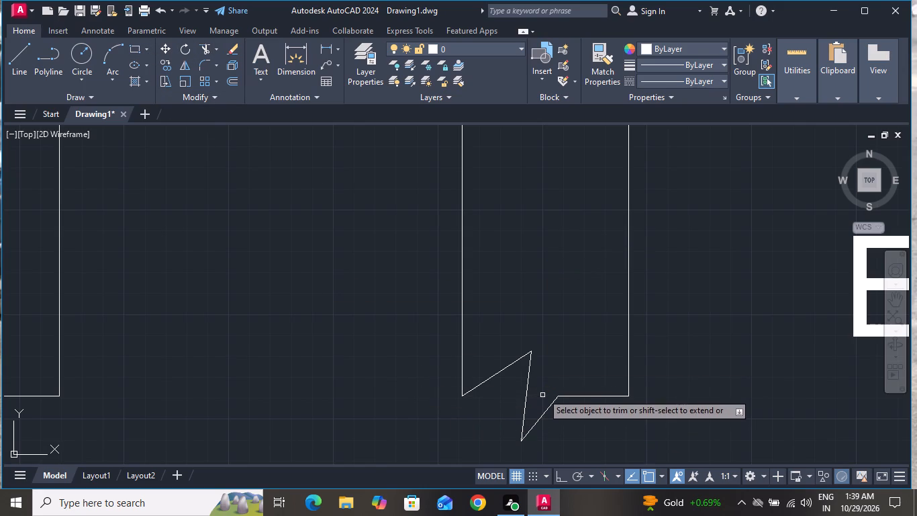
scroll(552, 315, "down", 3)
right_click(578, 345)
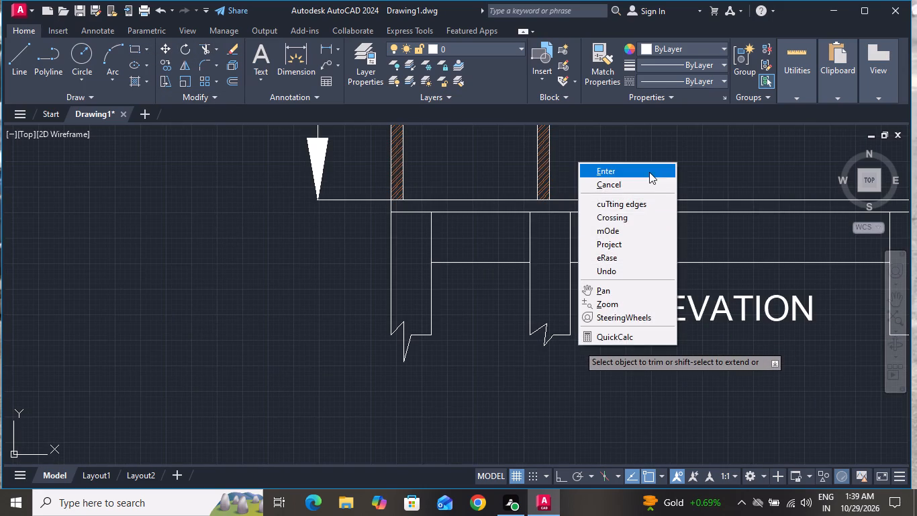
left_click(649, 177)
Draw a three-segment zigzag break line on the east footing, starting and ending partway along its bottom edge.
left_click(4, 60)
left_click(16, 57)
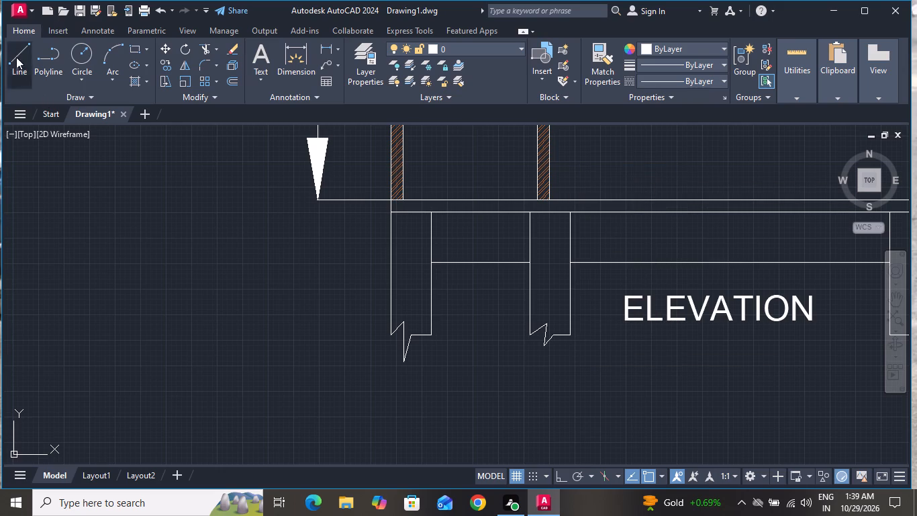
scroll(142, 228, "down", 2)
scroll(436, 305, "up", 2)
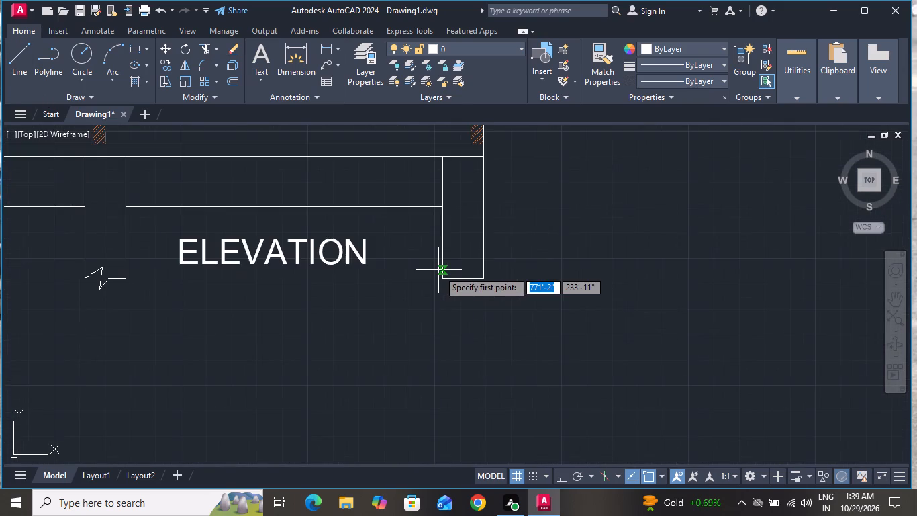
scroll(450, 277, "up", 2)
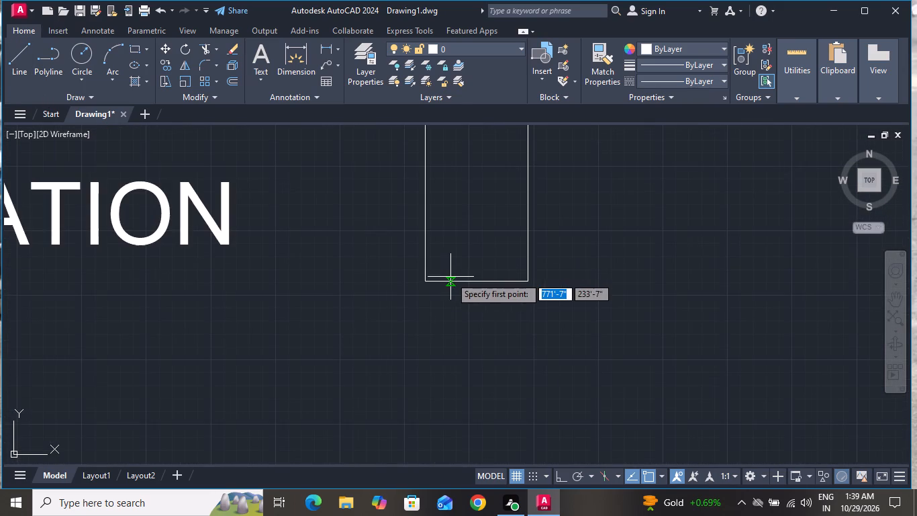
left_click(425, 283)
left_click(458, 282)
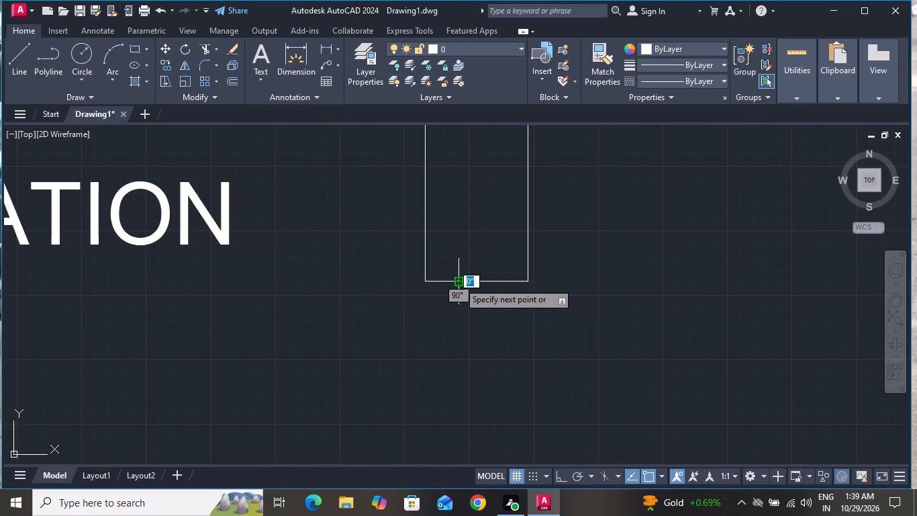
left_click(475, 253)
left_click(463, 336)
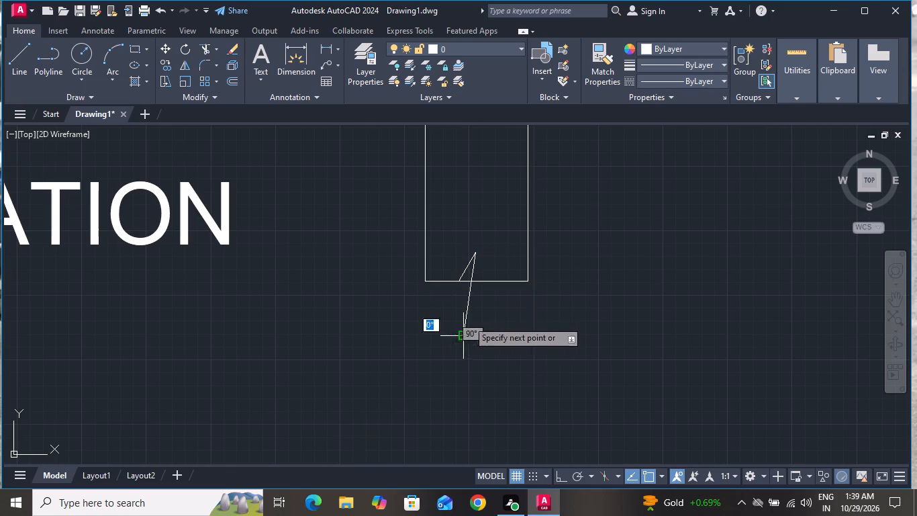
left_click(489, 281)
right_click(489, 281)
left_click(510, 299)
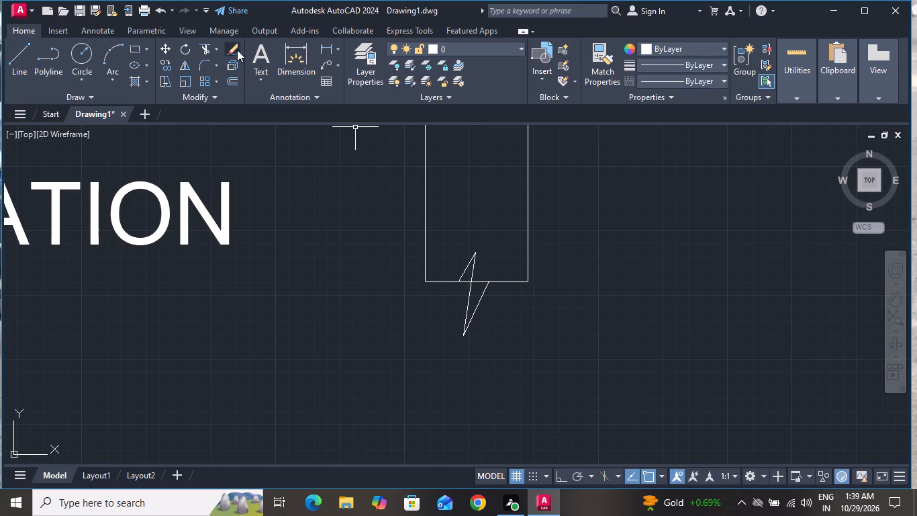
Trim the east footing's bottom edge between the two ends of its zigzag break line.
left_click(203, 51)
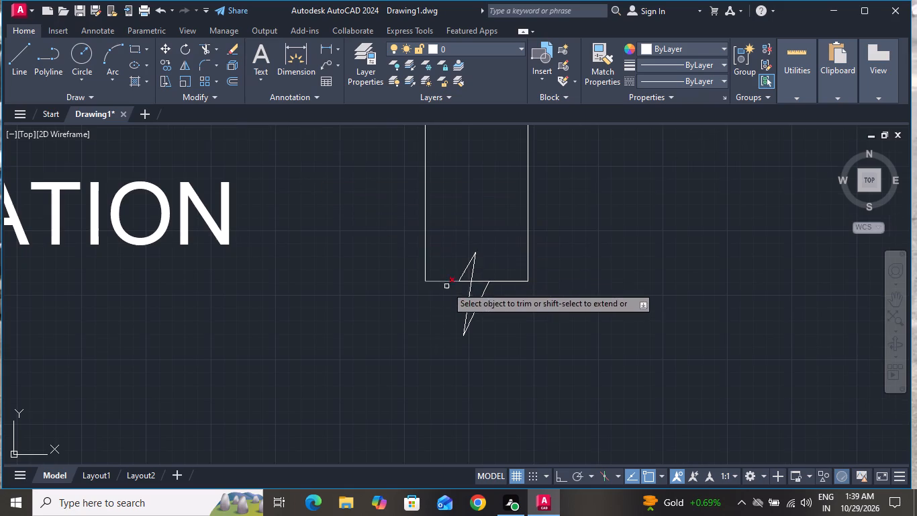
scroll(452, 293, "up", 2)
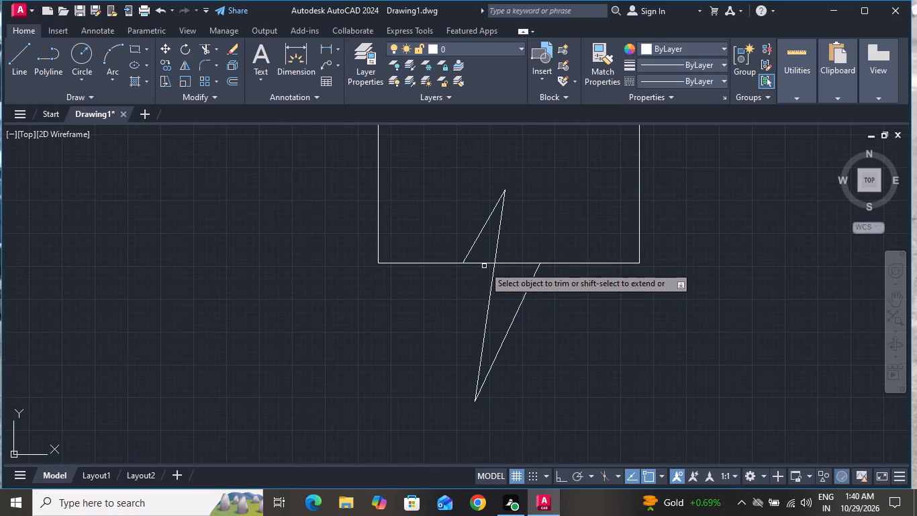
left_click(484, 265)
left_click(483, 257)
left_click(510, 261)
left_click(510, 271)
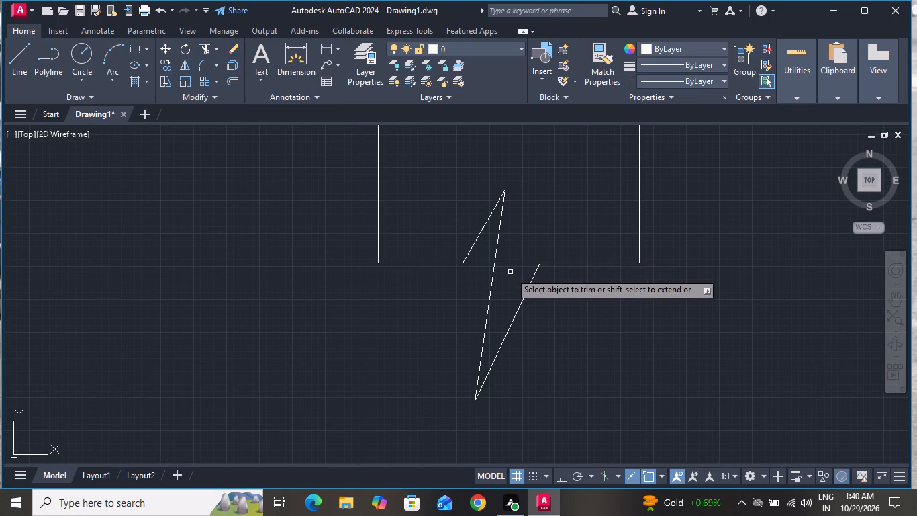
scroll(503, 277, "down", 2)
right_click(514, 207)
left_click(528, 226)
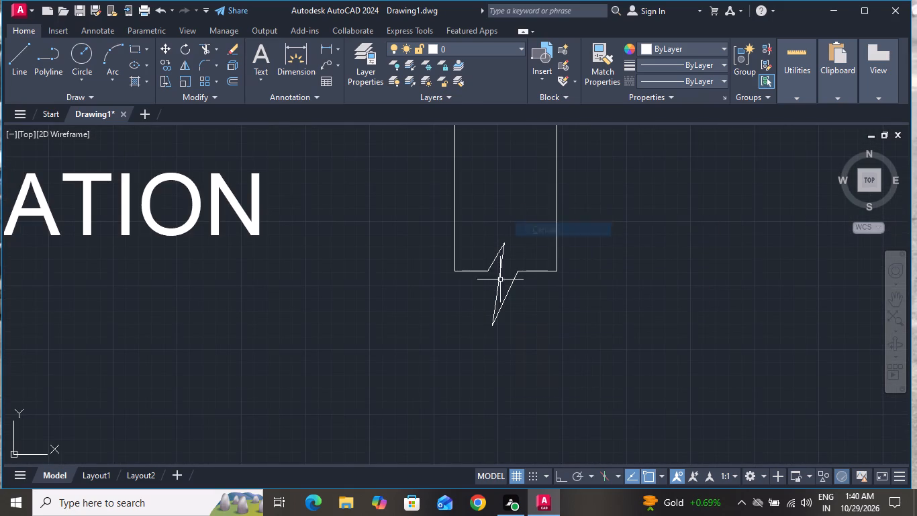
Draw a horizontal line just below the lower plinth line, from the west footing's inner edge across to the east footing's inner edge.
scroll(495, 294, "down", 4)
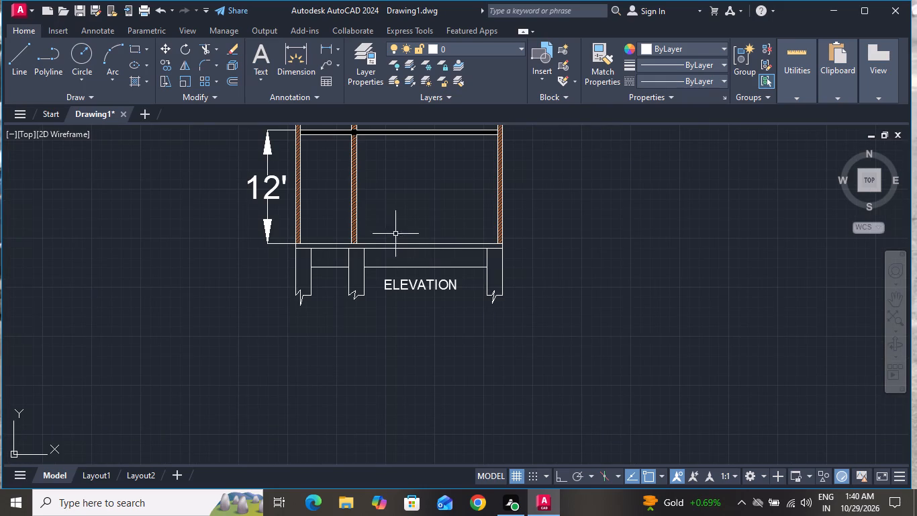
left_click(19, 53)
scroll(320, 271, "up", 1)
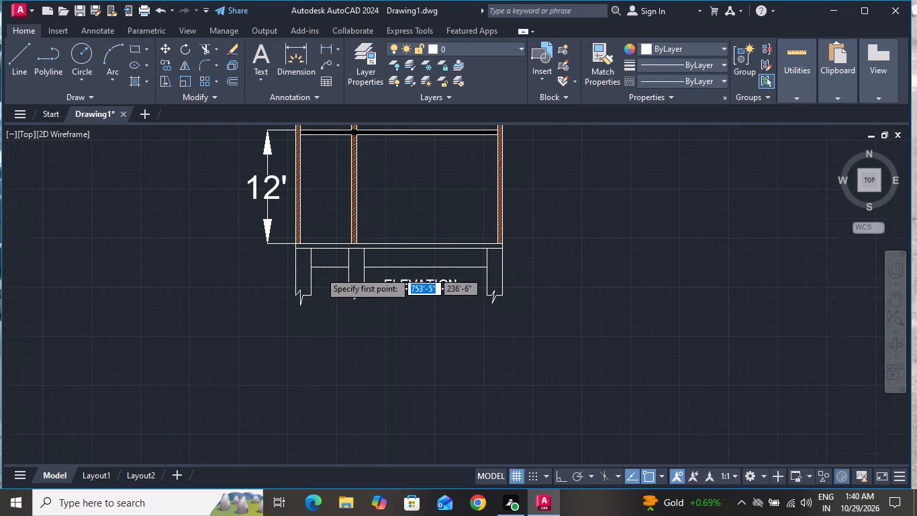
scroll(320, 271, "up", 2)
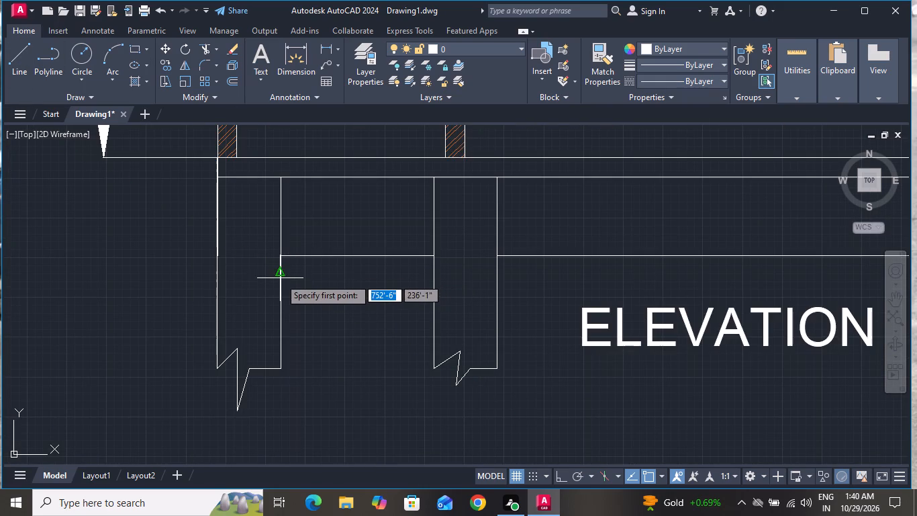
left_click(280, 277)
left_click(434, 275)
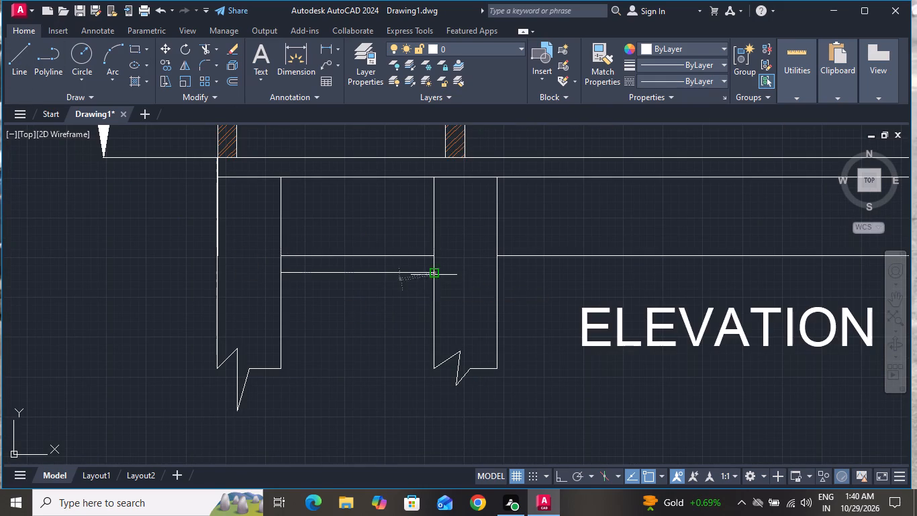
scroll(683, 286, "down", 2)
scroll(809, 291, "up", 3)
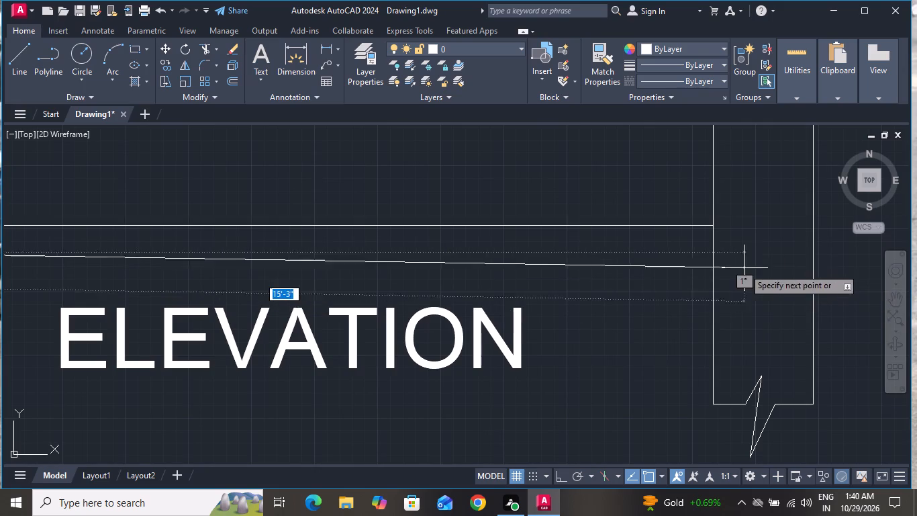
left_click(716, 254)
right_click(716, 254)
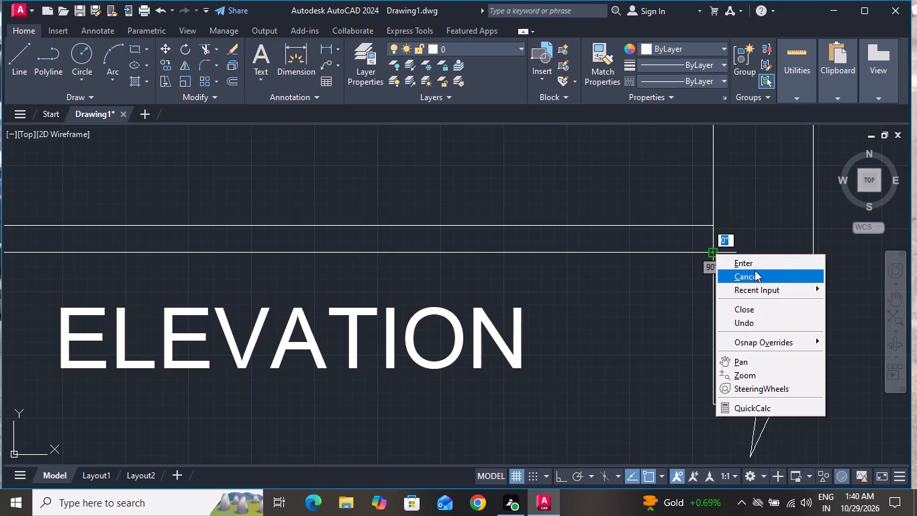
left_click(755, 273)
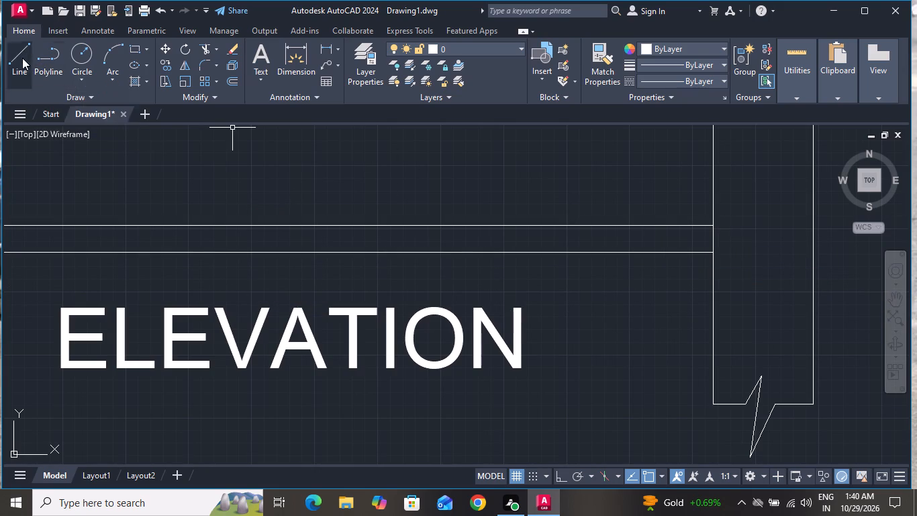
Draw a second parallel horizontal line a little lower, from the west footing's inner edge to the east footing's inner edge.
left_click(22, 58)
scroll(262, 142, "down", 4)
scroll(226, 191, "up", 3)
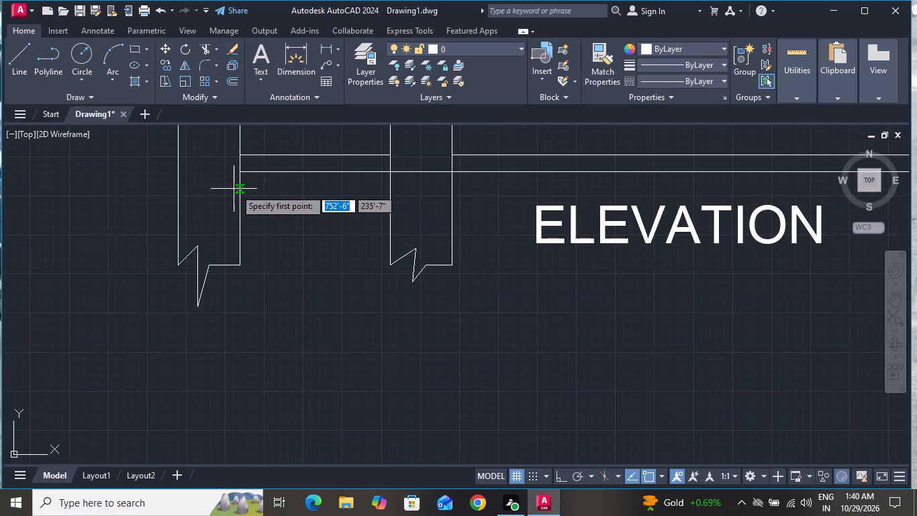
left_click(240, 189)
scroll(566, 202, "down", 2)
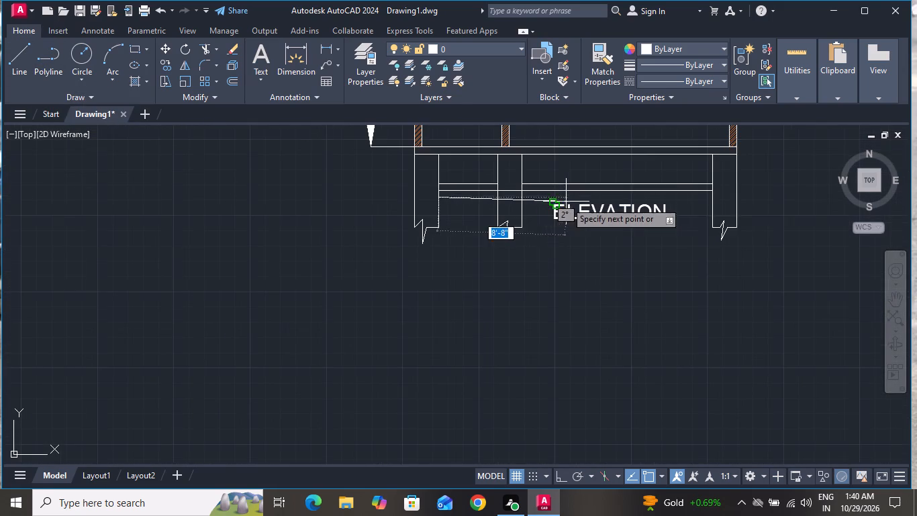
scroll(720, 201, "up", 3)
left_click(683, 189)
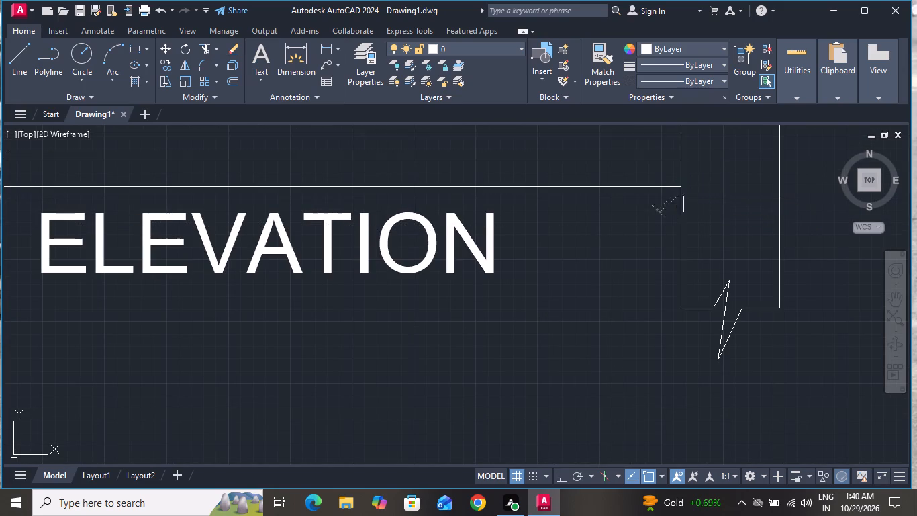
right_click(683, 189)
left_click(713, 212)
Trim away both new horizontal lines where they cross the middle footing.
scroll(678, 281, "down", 2)
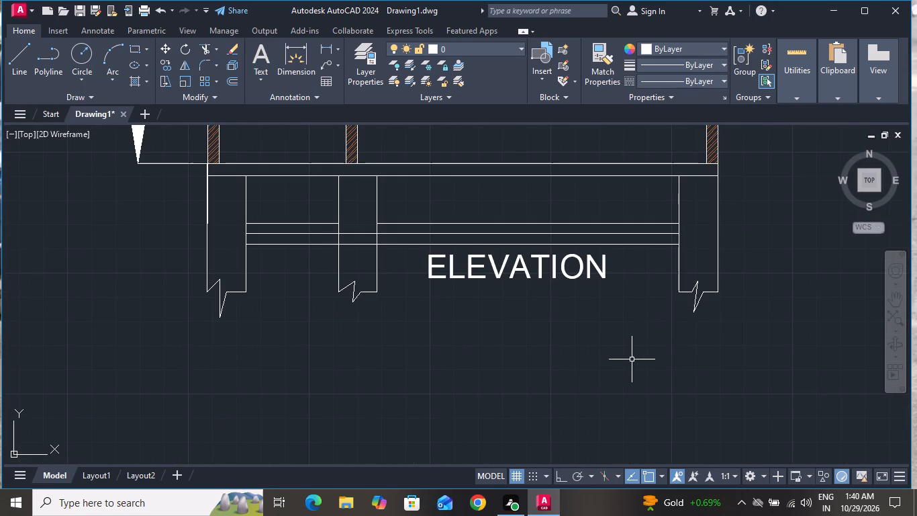
scroll(554, 382, "down", 1)
left_click(206, 46)
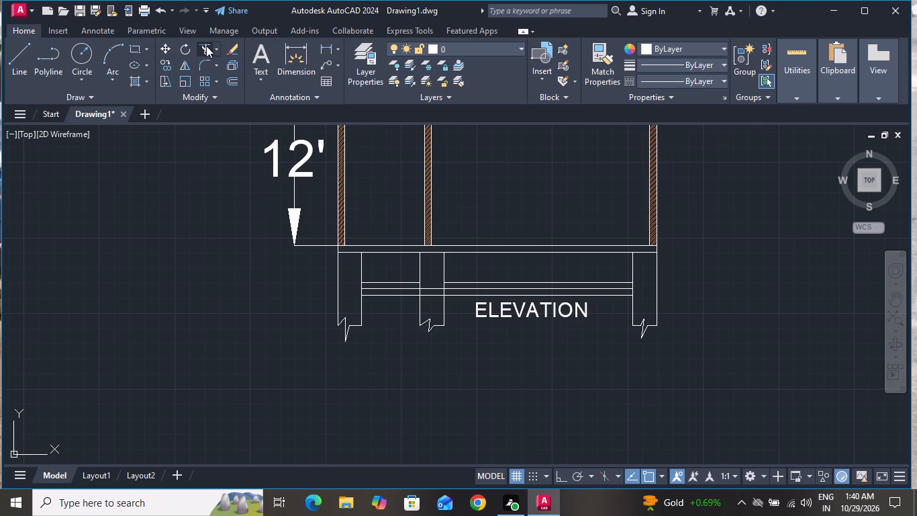
scroll(438, 300, "up", 2)
left_click(434, 302)
left_click(434, 243)
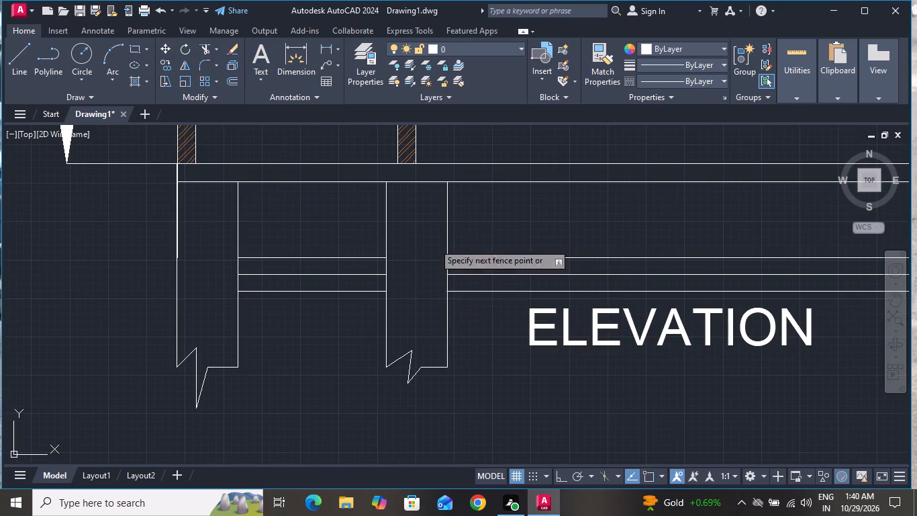
scroll(417, 306, "down", 2)
scroll(593, 306, "down", 2)
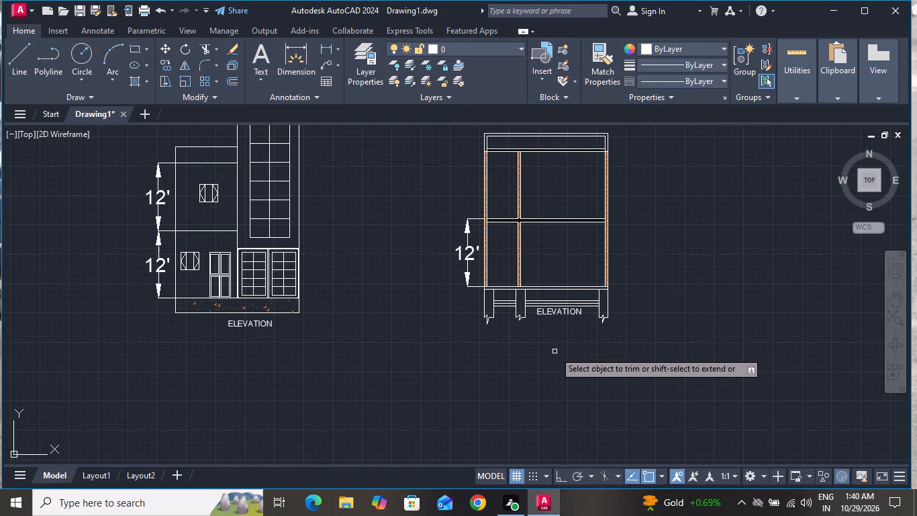
right_click(530, 399)
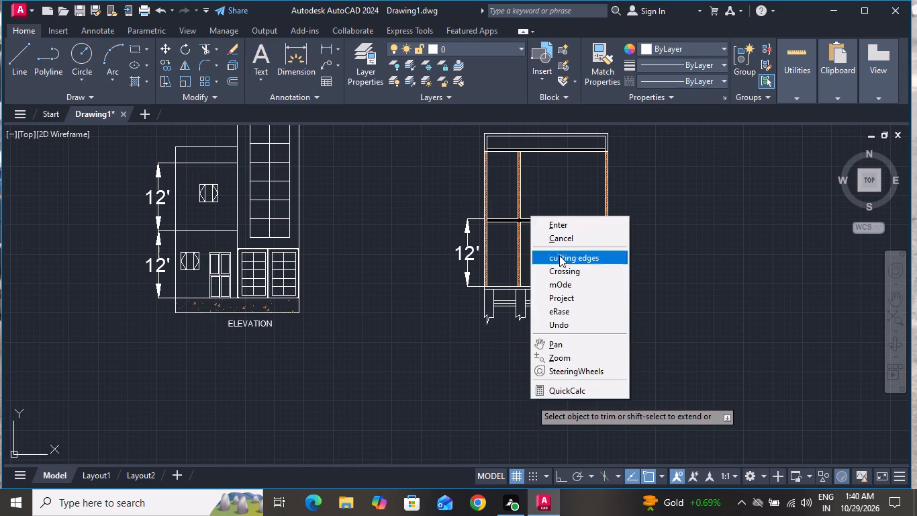
left_click(560, 233)
Replace the ELEVATION title beneath the section drawing with "SECTION ON A-B".
scroll(506, 357, "down", 1)
scroll(559, 330, "up", 3)
double_click(501, 332)
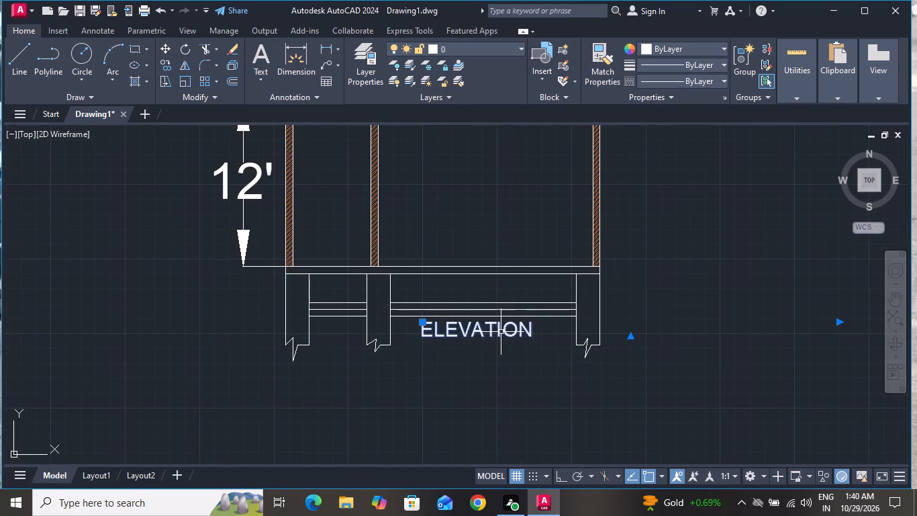
key("BackSpace")
key("BackSpace")
key("BackSpace")
key("BackSpace")
key("BackSpace")
key("BackSpace")
key("BackSpace")
key("BackSpace")
key("BackSpace")
key("BackSpace")
key("BackSpace")
key("BackSpace")
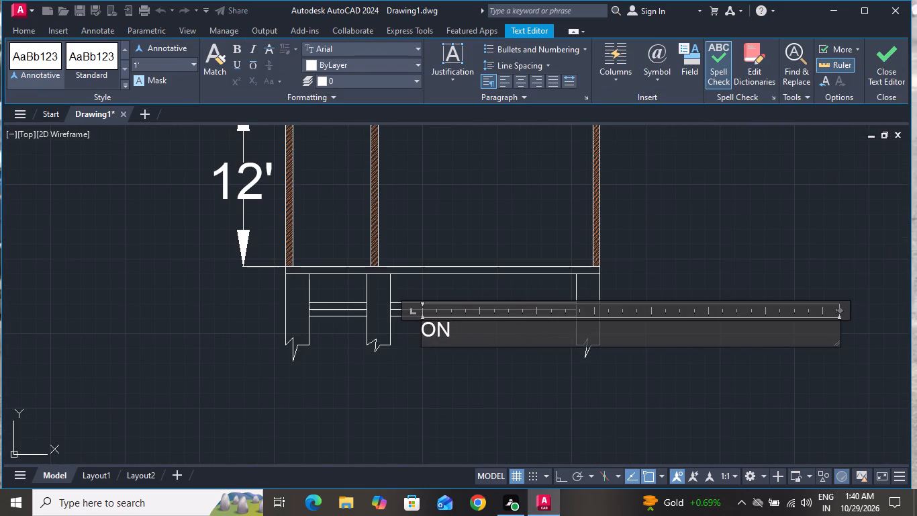
left_click(518, 324)
key("BackSpace")
key("BackSpace")
key("BackSpace")
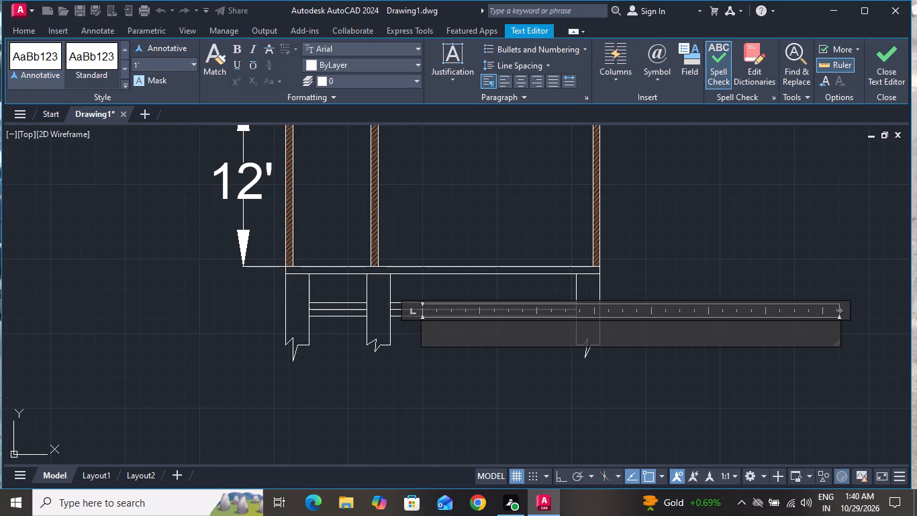
type("SECTION")
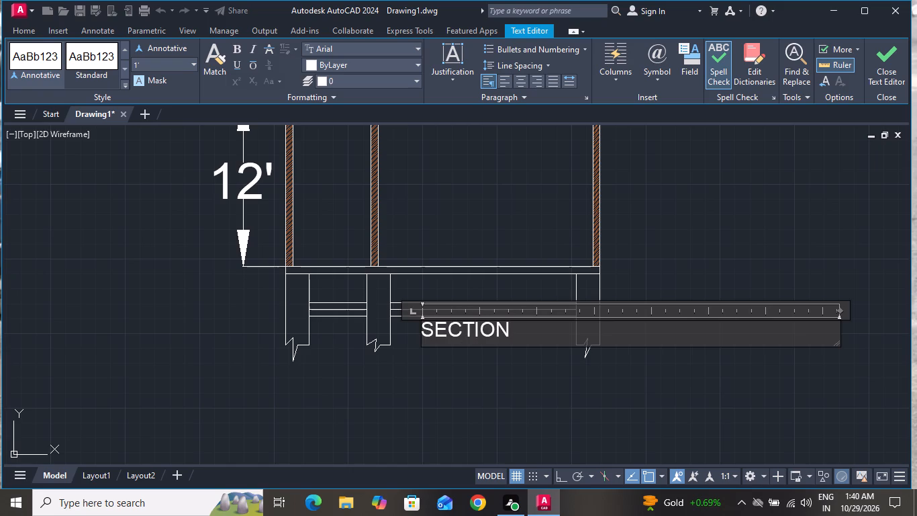
key("space")
type("ON")
key("space")
type("A-B")
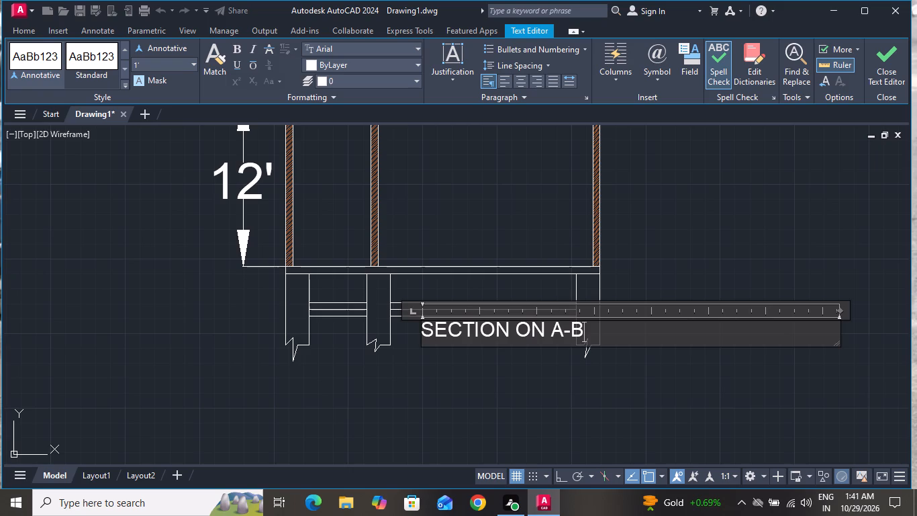
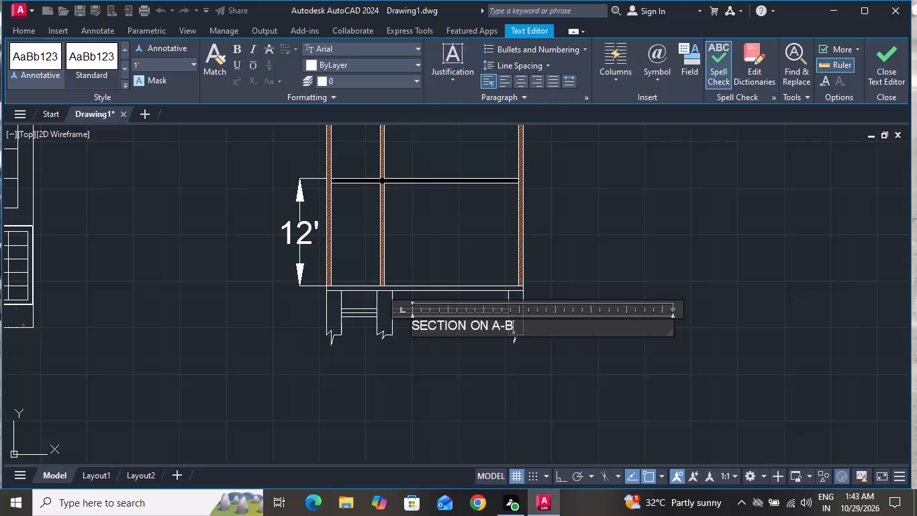
Append a second "A-B" to the section title so it reads "SECTION ON A-B A-B".
key("space")
key("a")
key("minus")
key("b")
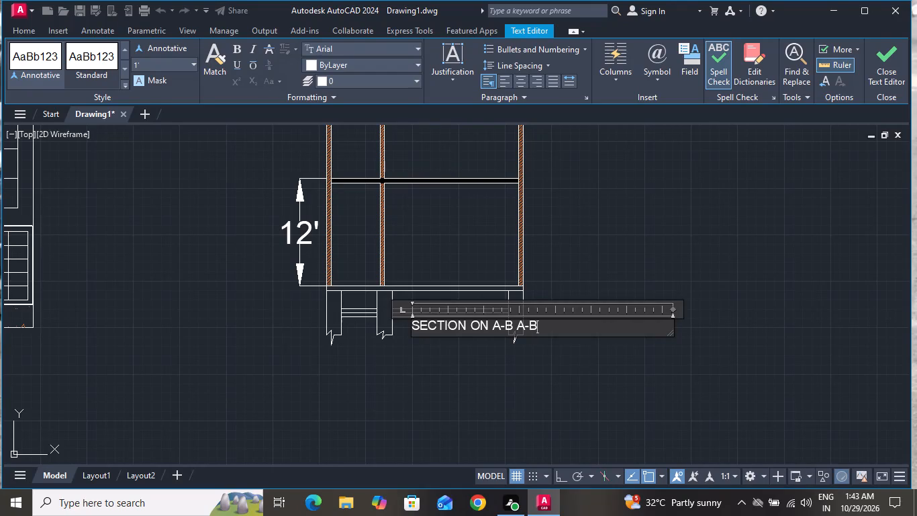
left_click(491, 368)
Move the section title down and to the west so it sits clear below the break-lined footings.
left_click(454, 325)
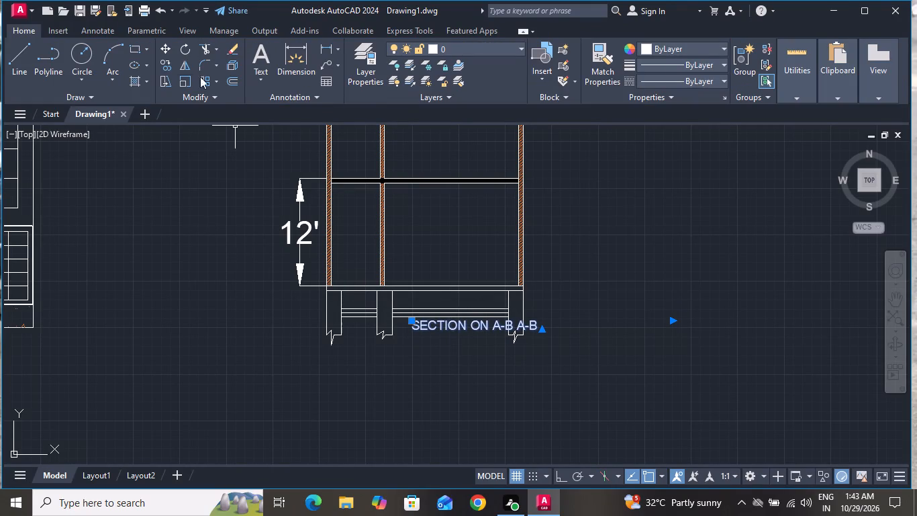
left_click(163, 48)
left_click(466, 329)
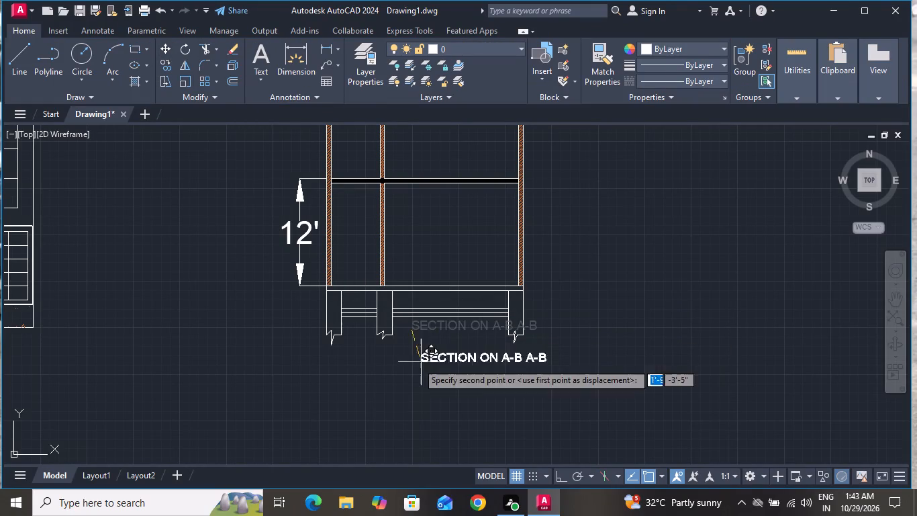
left_click(366, 358)
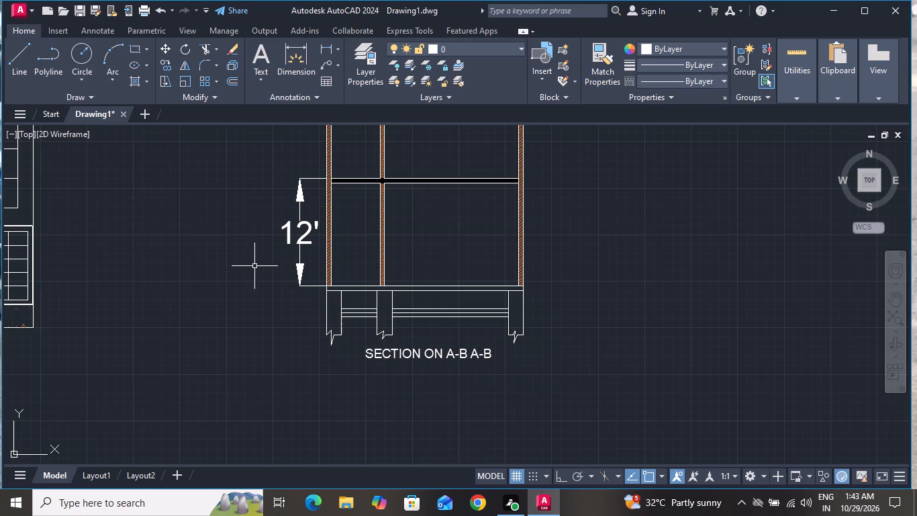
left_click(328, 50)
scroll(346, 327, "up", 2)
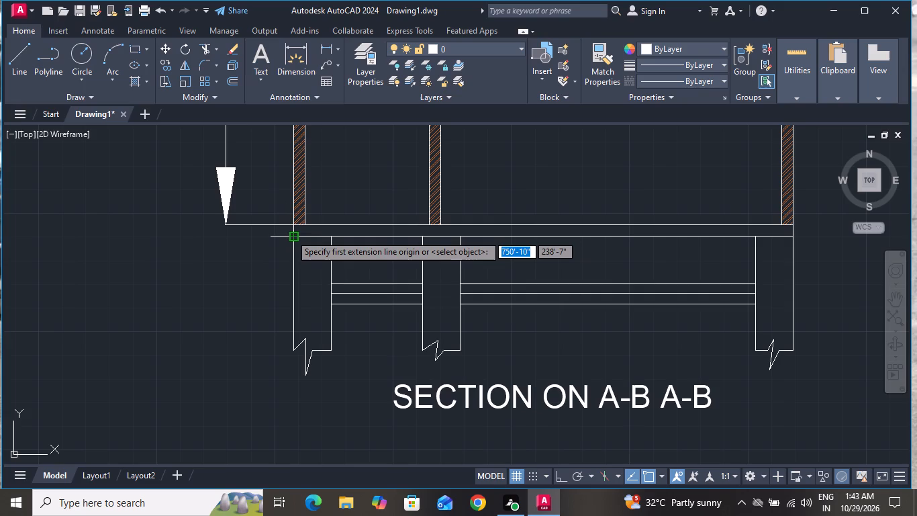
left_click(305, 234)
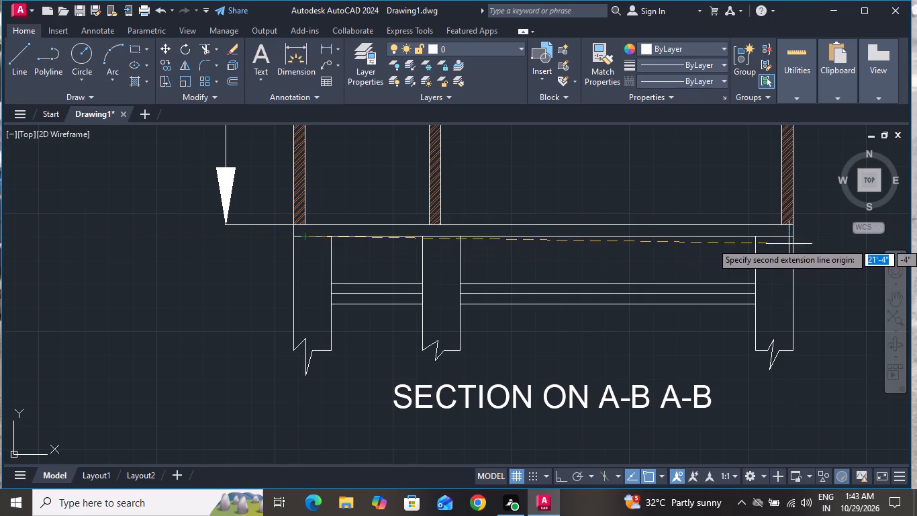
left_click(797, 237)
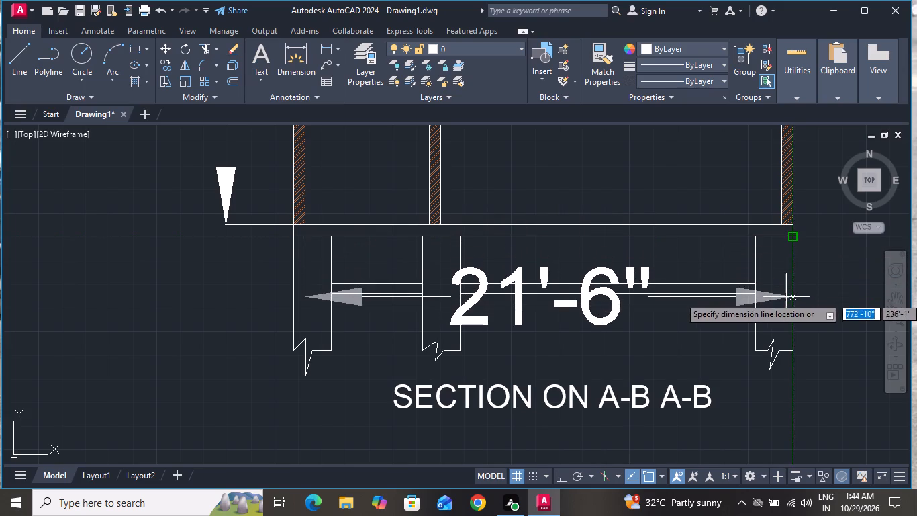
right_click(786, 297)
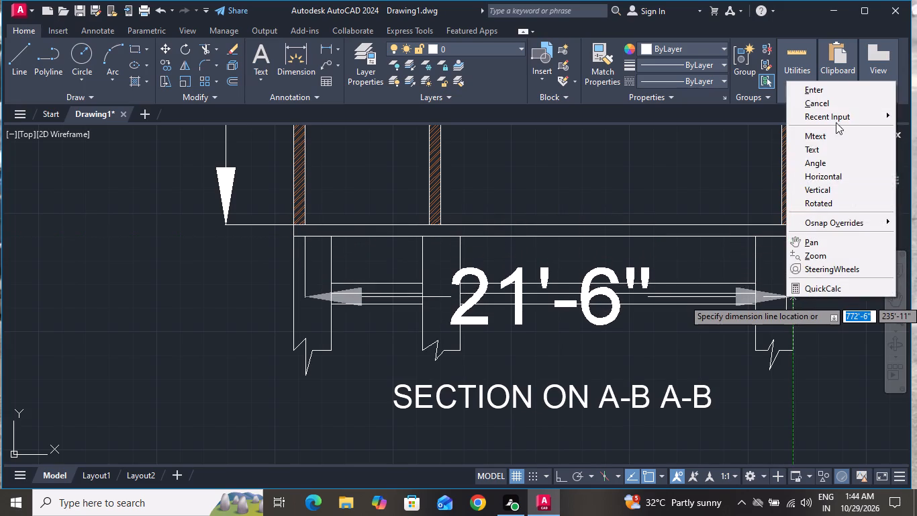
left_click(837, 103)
Draw a 22' line along the section's lower plinth line, from its west outer corner to its east outer corner.
left_click(25, 53)
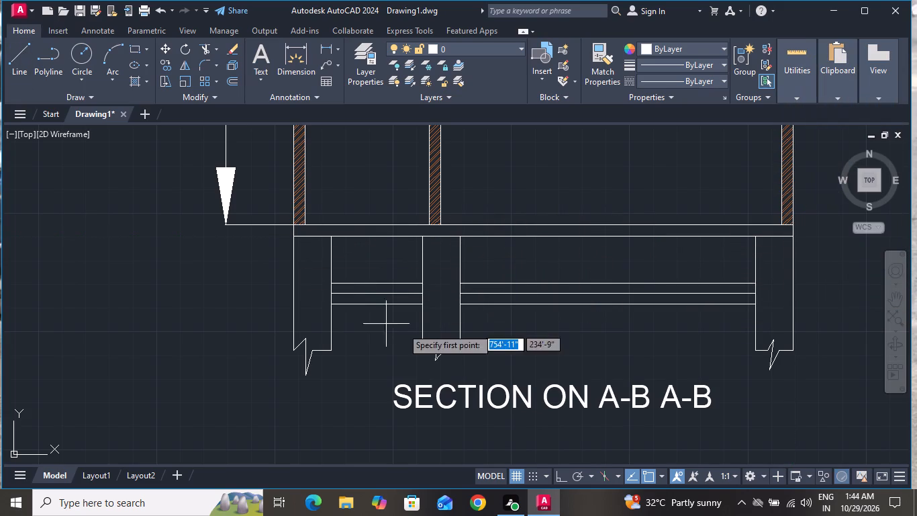
scroll(301, 224, "up", 2)
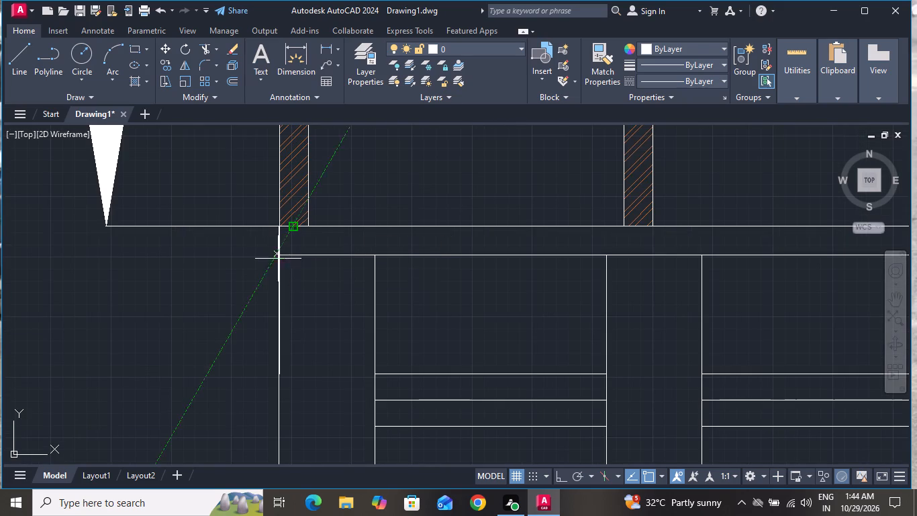
left_click(279, 258)
scroll(138, 298, "down", 3)
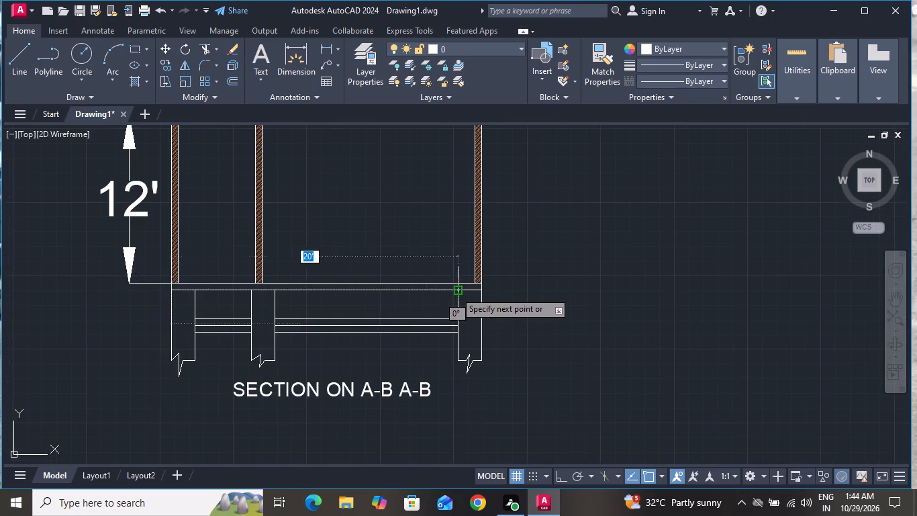
scroll(456, 292, "up", 1)
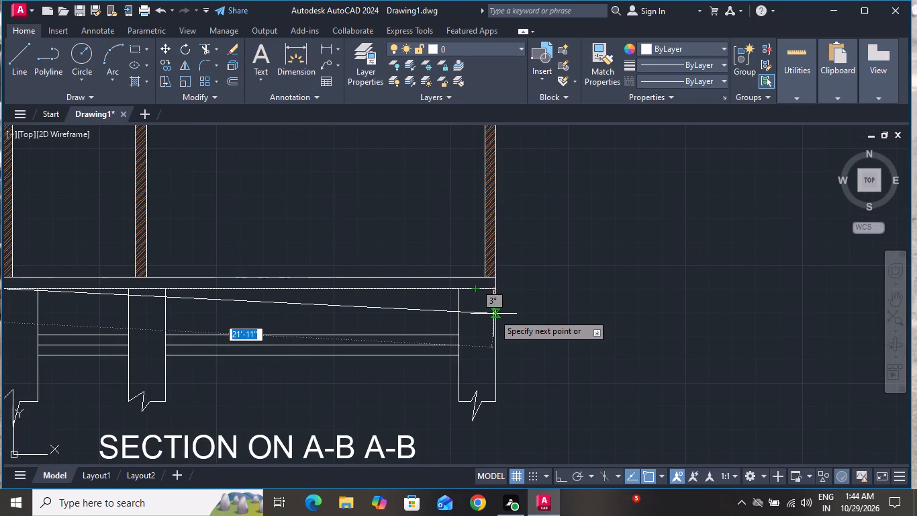
scroll(485, 291, "up", 1)
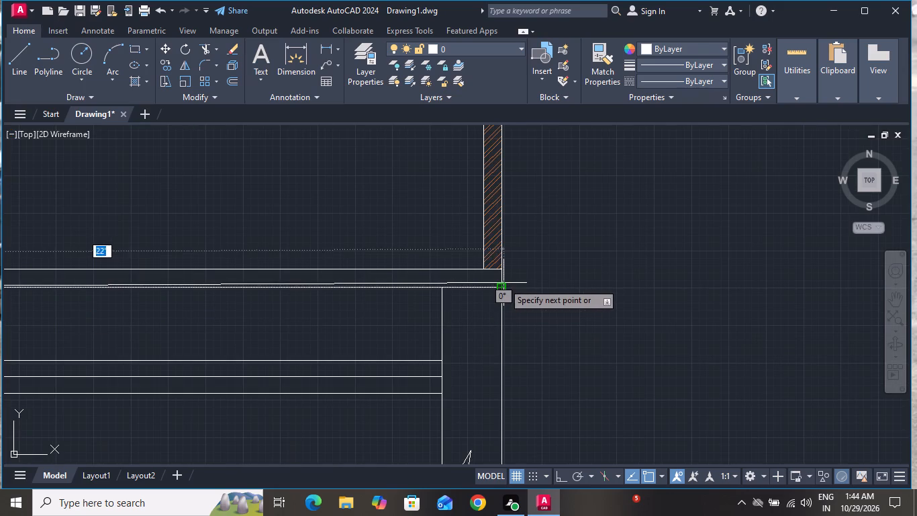
left_click(500, 288)
scroll(544, 318, "down", 2)
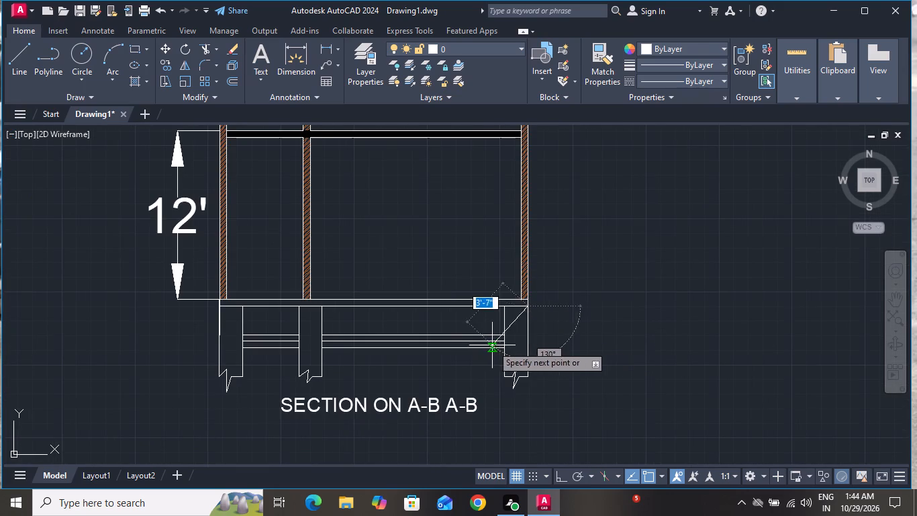
key("Escape")
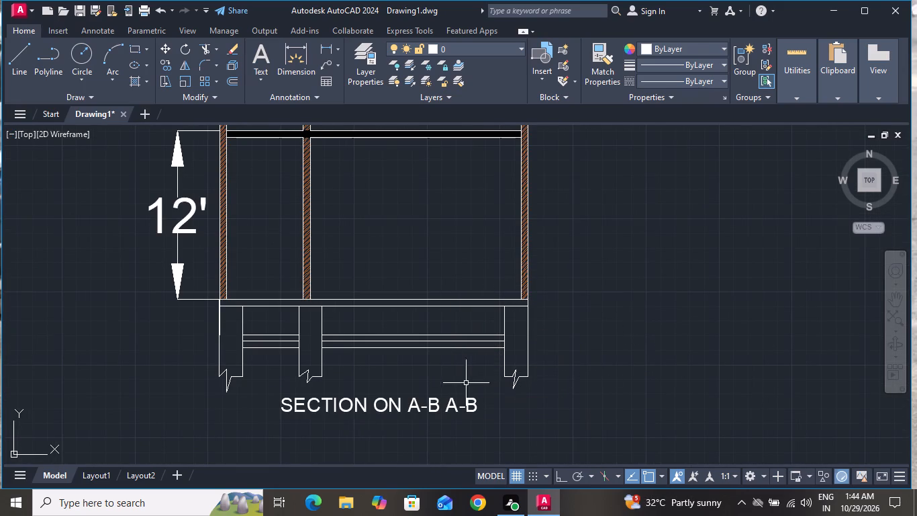
Add a linear dimension for the section's overall width between the lower plinth line's outer corners, placed across the footings above the title.
left_click(336, 50)
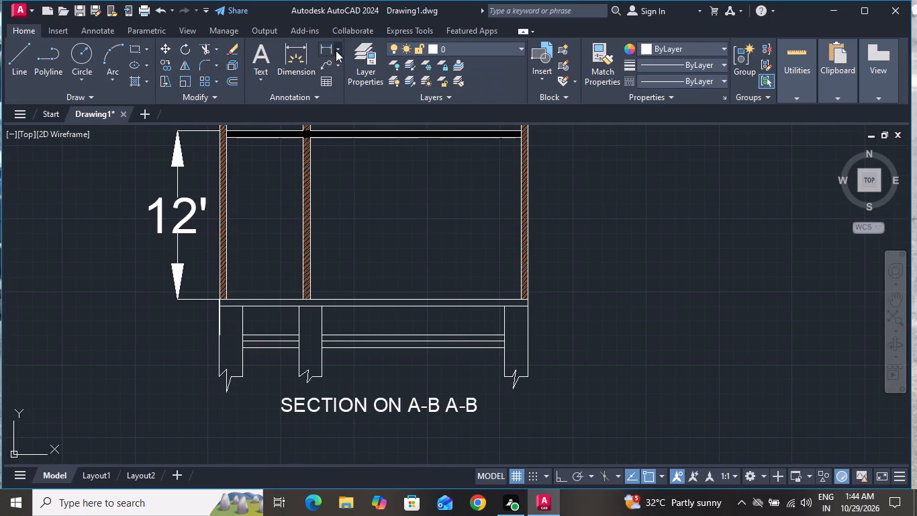
left_click(329, 52)
scroll(276, 337, "up", 2)
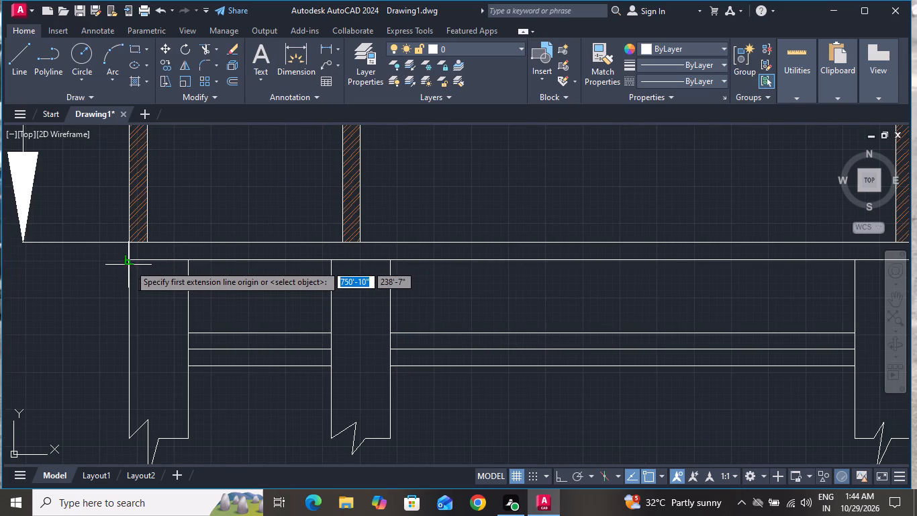
left_click(129, 256)
scroll(258, 279, "down", 2)
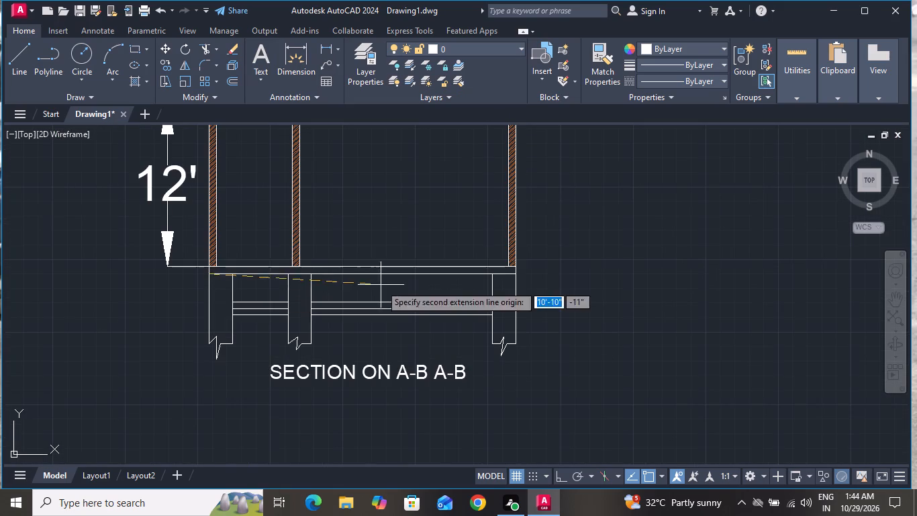
scroll(520, 275, "up", 2)
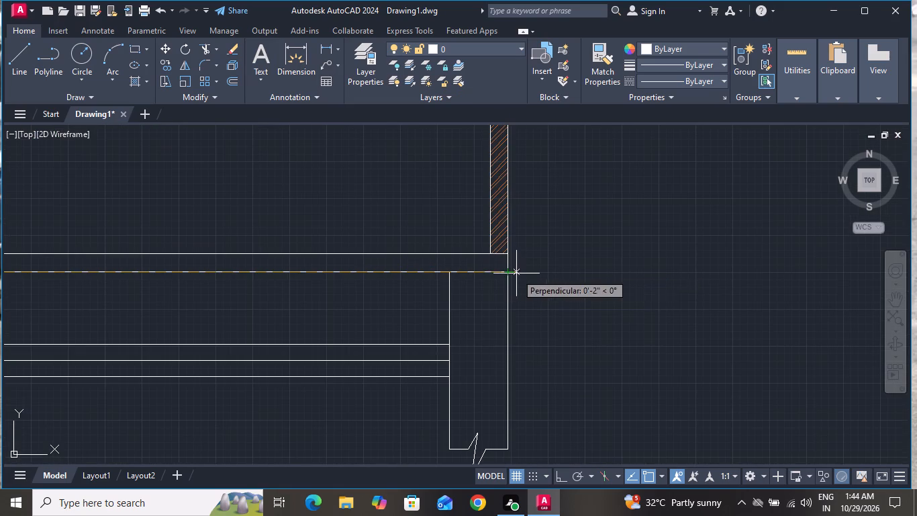
left_click(508, 273)
scroll(515, 289, "down", 1)
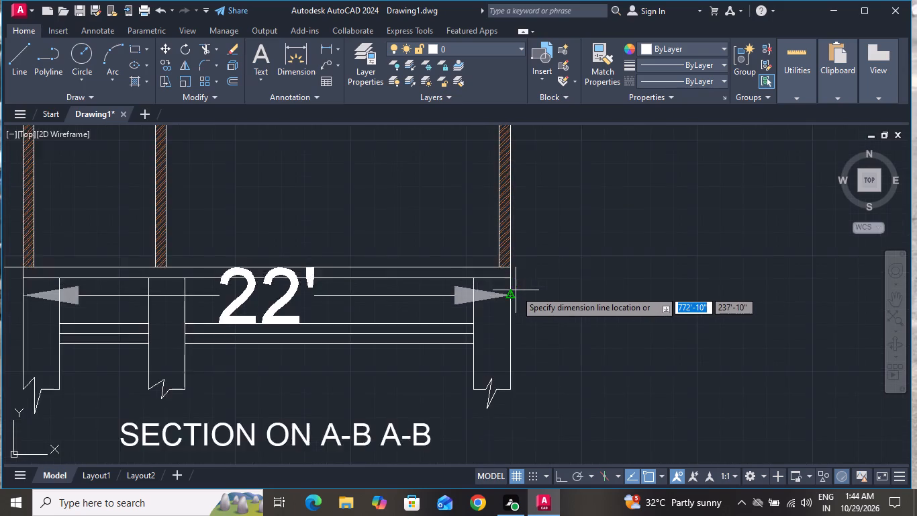
scroll(516, 290, "down", 1)
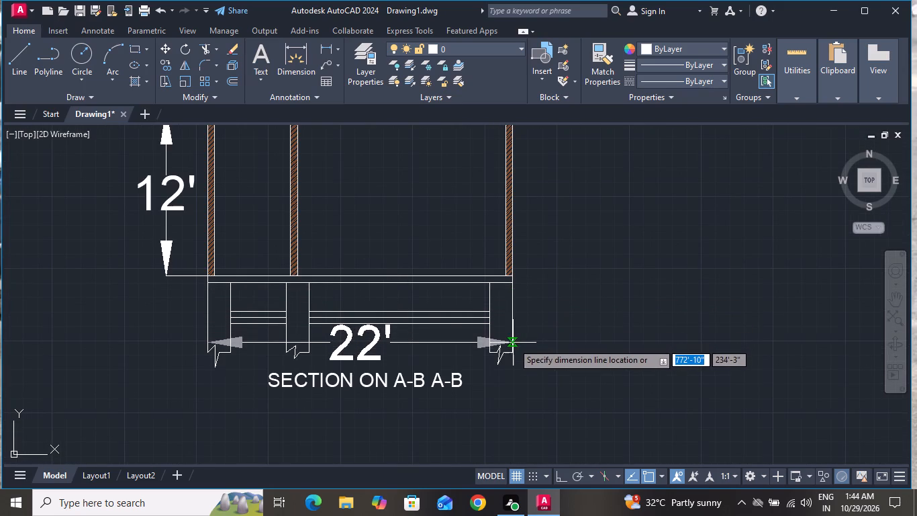
left_click(513, 343)
Move the whole elevation with its dimensions and title about 24' east and 3' south, close beside the section.
scroll(529, 338, "down", 2)
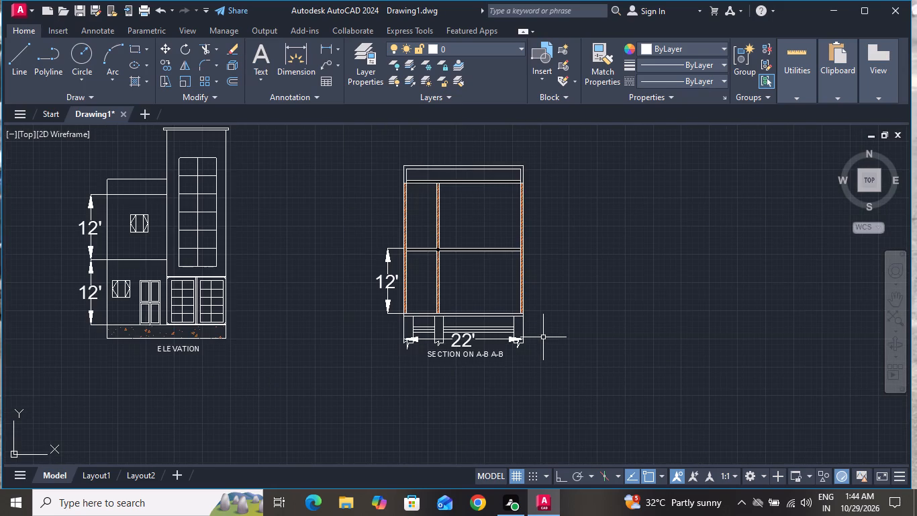
scroll(543, 337, "down", 1)
scroll(245, 266, "up", 1)
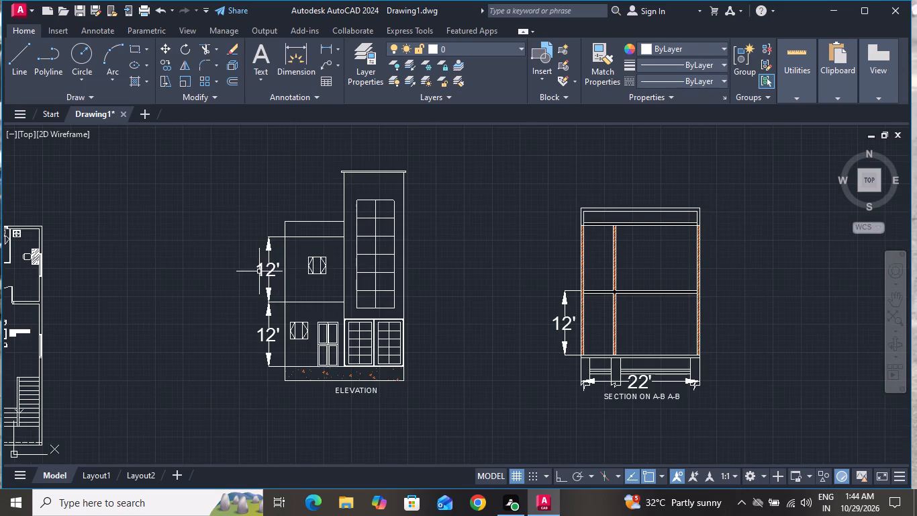
scroll(345, 268, "down", 1)
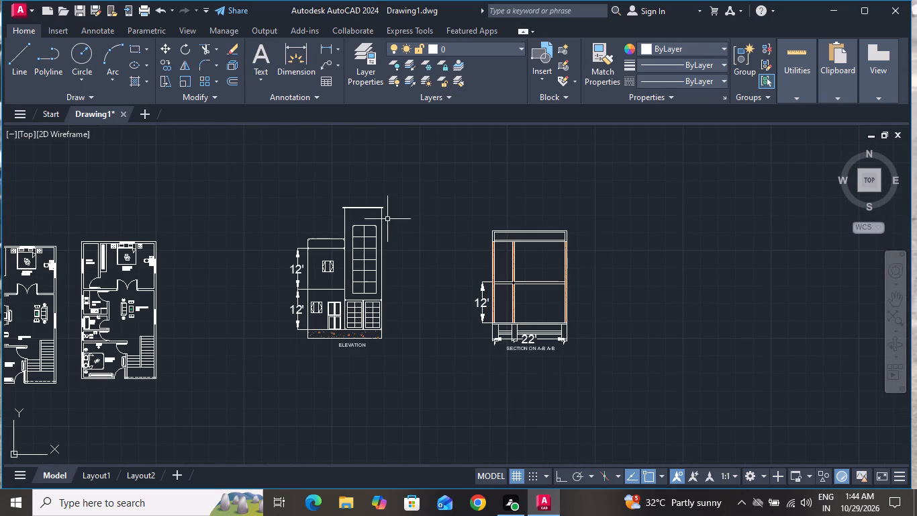
left_click(401, 191)
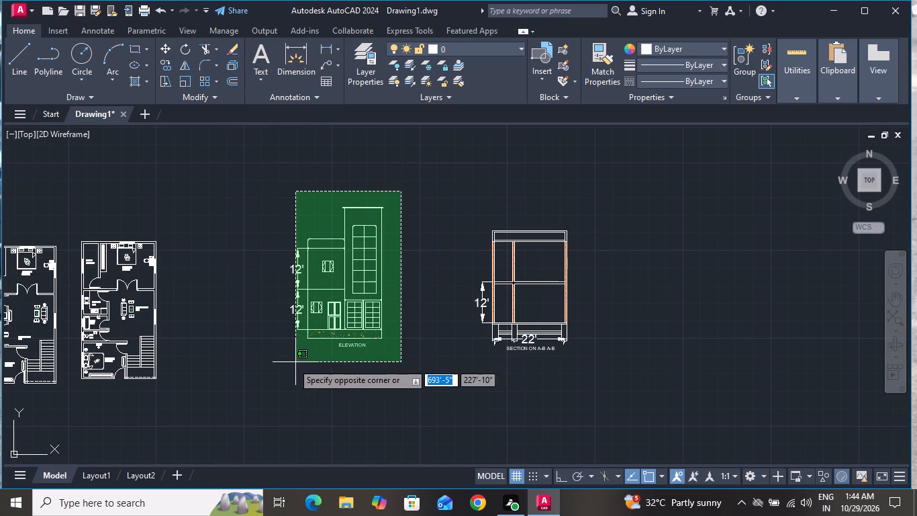
left_click(275, 366)
left_click(166, 48)
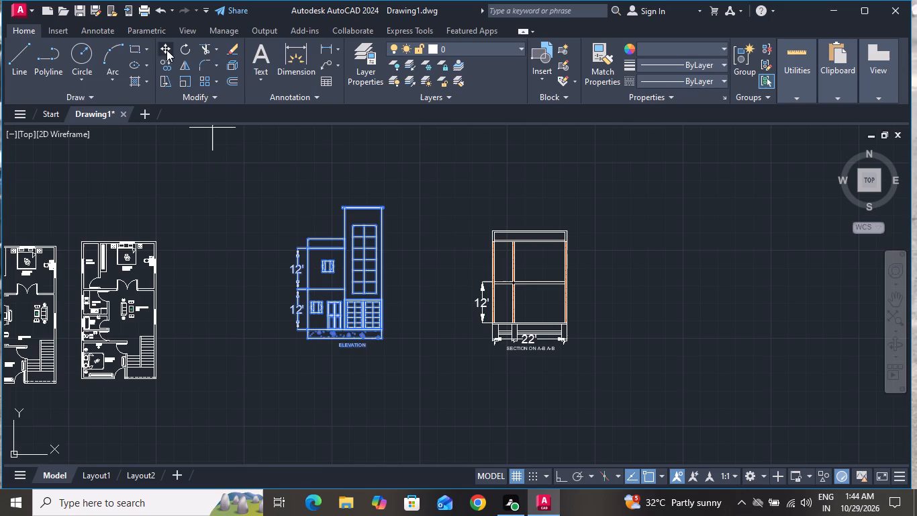
left_click(318, 271)
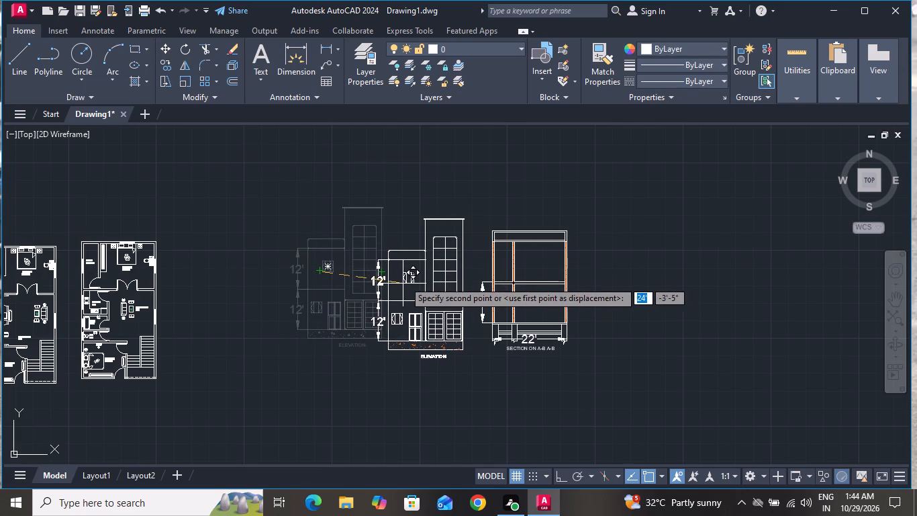
left_click(405, 280)
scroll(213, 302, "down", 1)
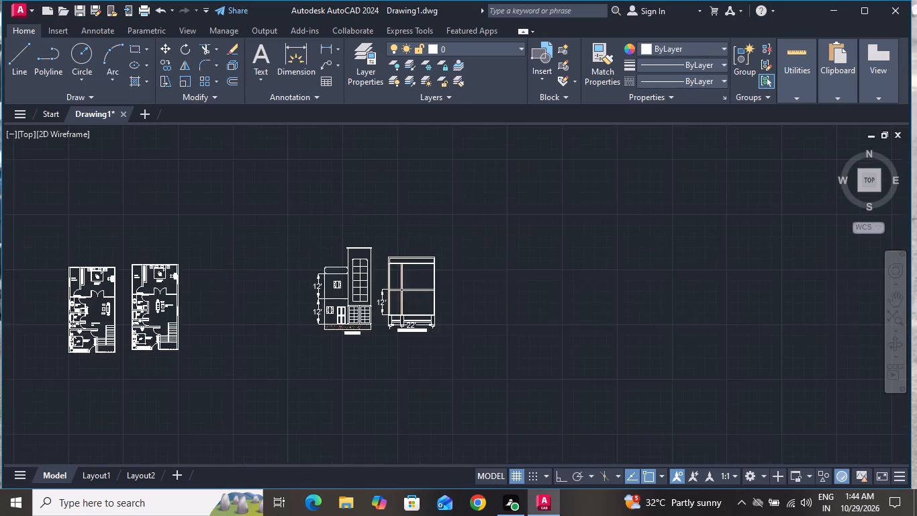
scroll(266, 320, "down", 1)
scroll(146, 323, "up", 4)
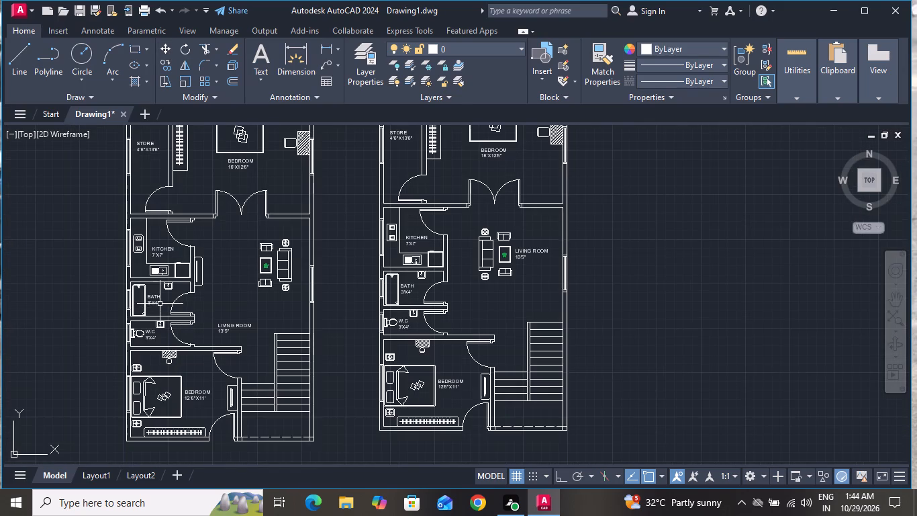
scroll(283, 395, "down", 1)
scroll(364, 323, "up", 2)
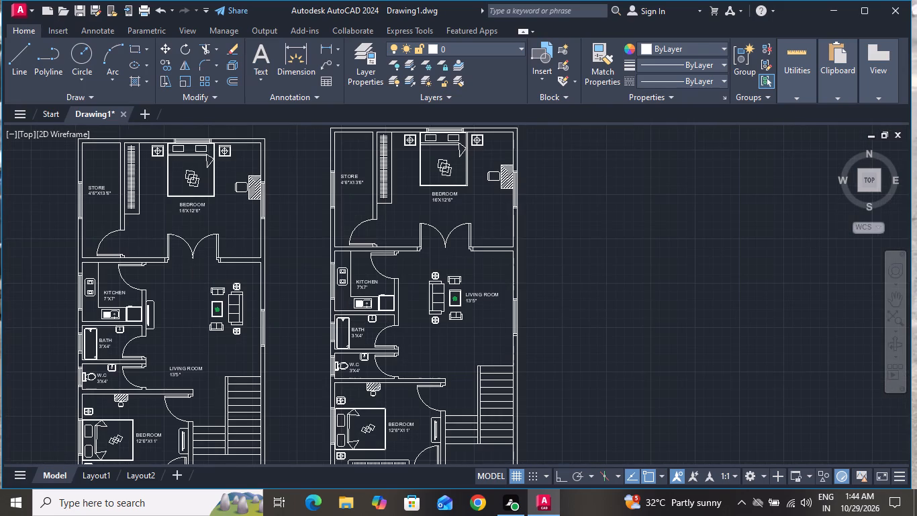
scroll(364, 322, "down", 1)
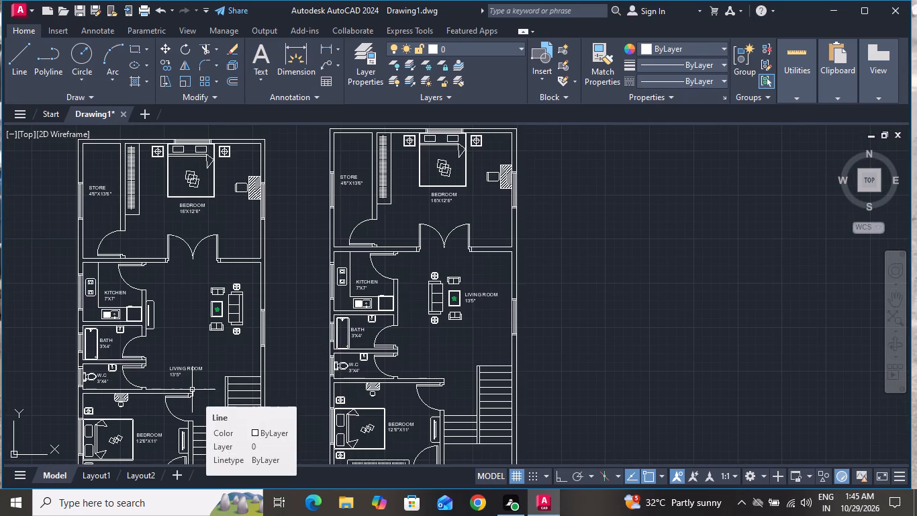
Draw a rectangle about 1'-9" by 1'-2" on the living-room side of the bedroom wall, just east of the W.C door in the west plan.
left_click(128, 50)
scroll(304, 253, "down", 1)
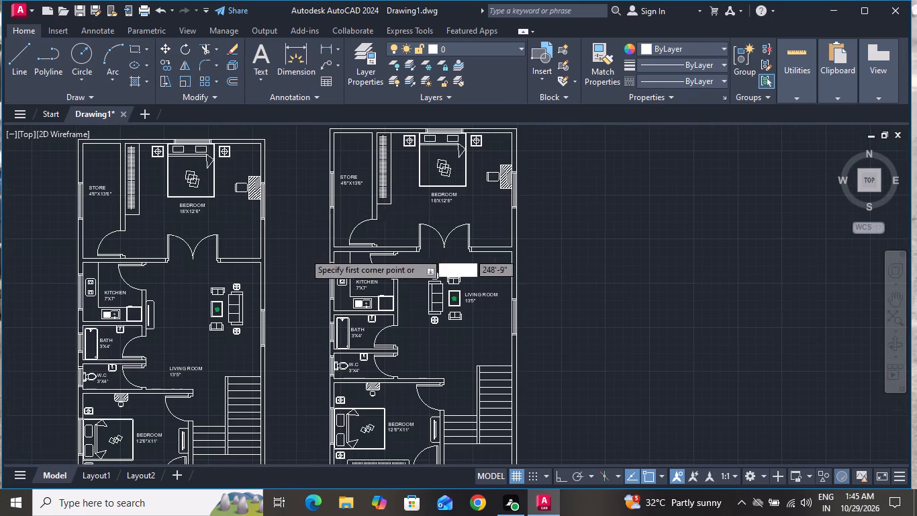
scroll(211, 354, "up", 3)
scroll(218, 291, "up", 1)
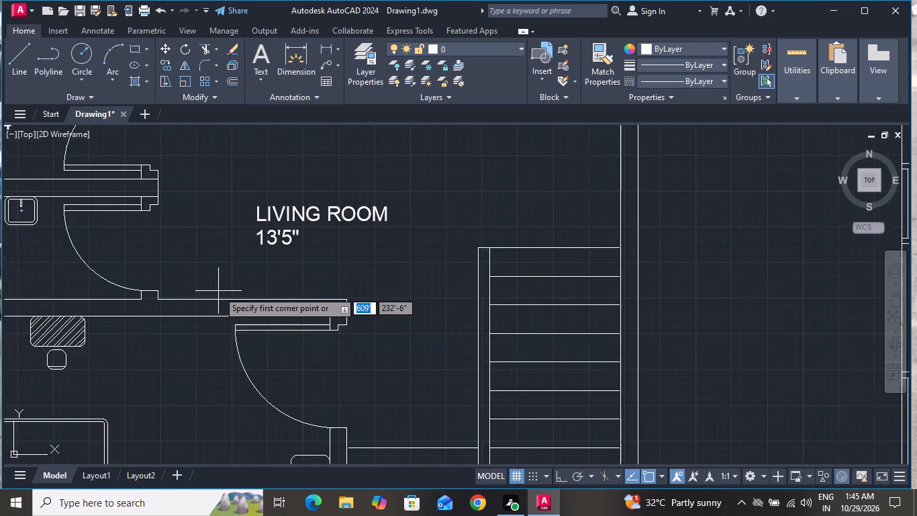
scroll(218, 291, "up", 1)
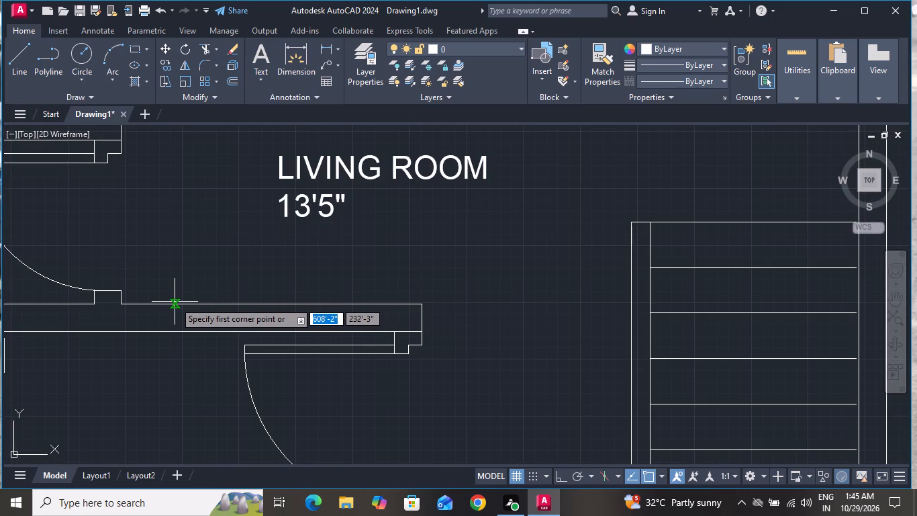
left_click(175, 302)
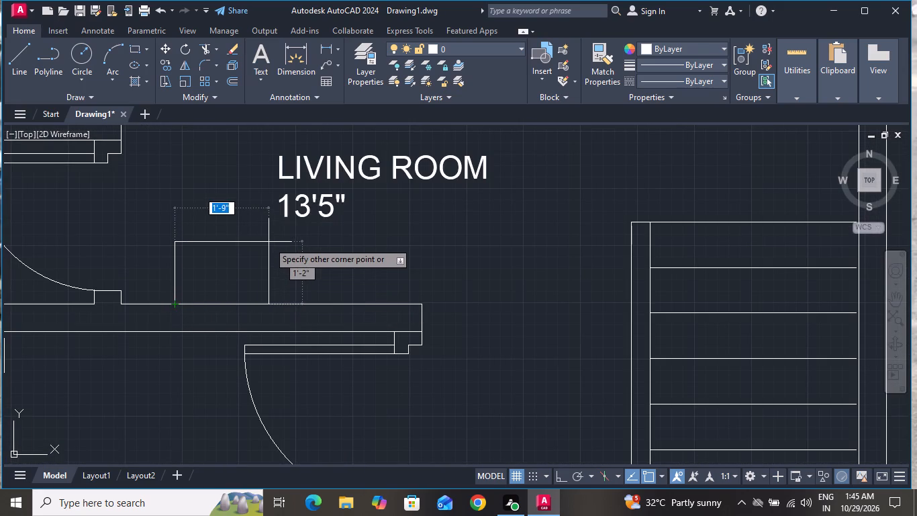
left_click(269, 241)
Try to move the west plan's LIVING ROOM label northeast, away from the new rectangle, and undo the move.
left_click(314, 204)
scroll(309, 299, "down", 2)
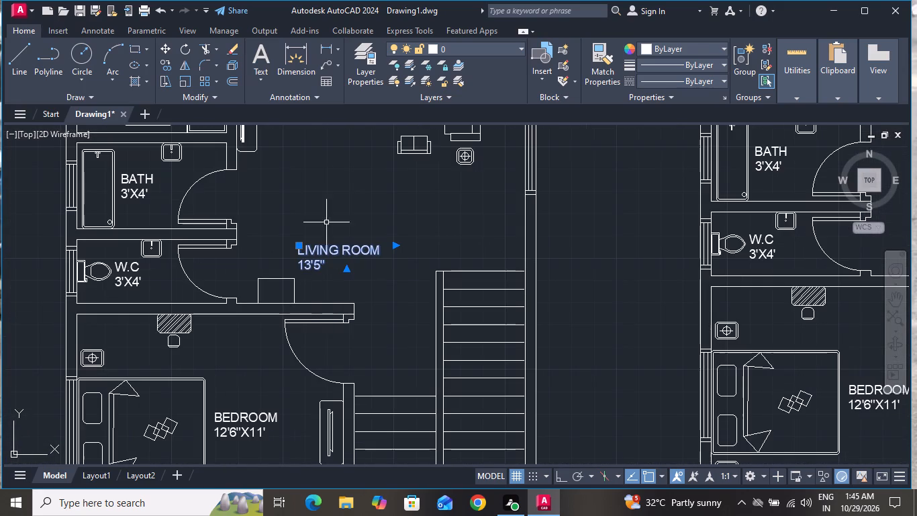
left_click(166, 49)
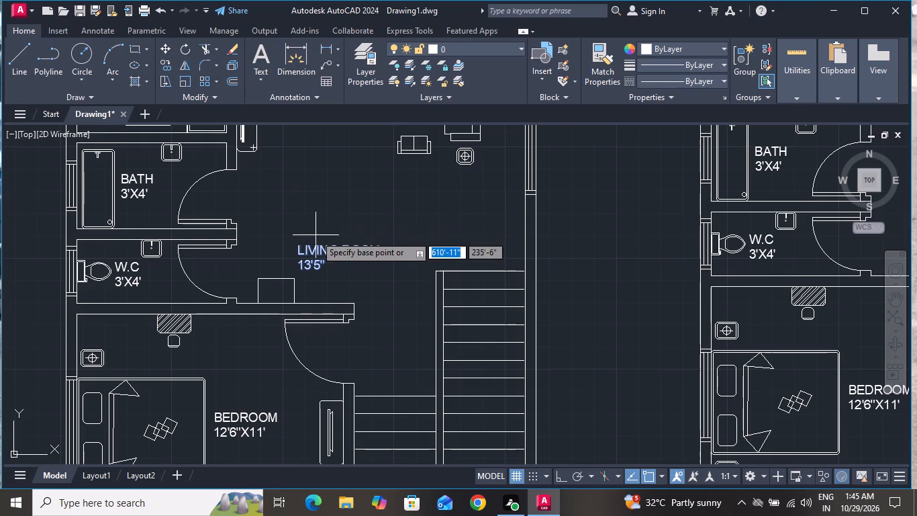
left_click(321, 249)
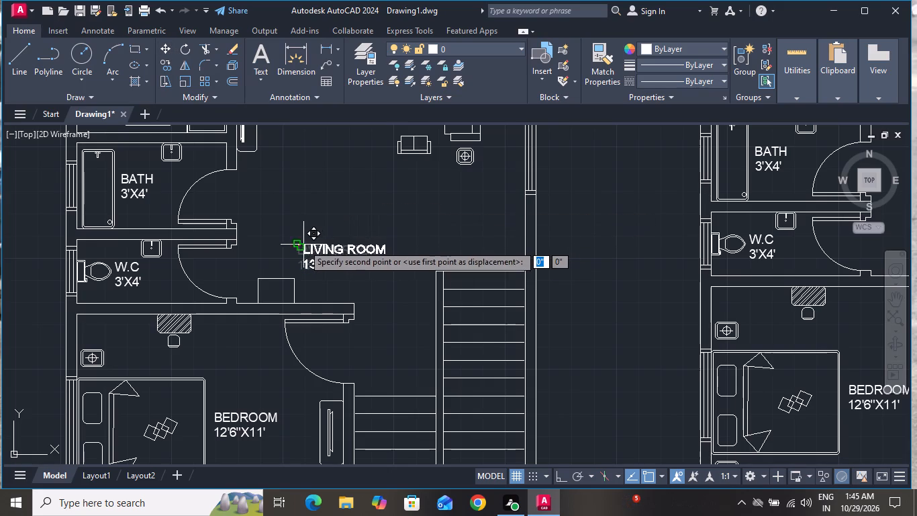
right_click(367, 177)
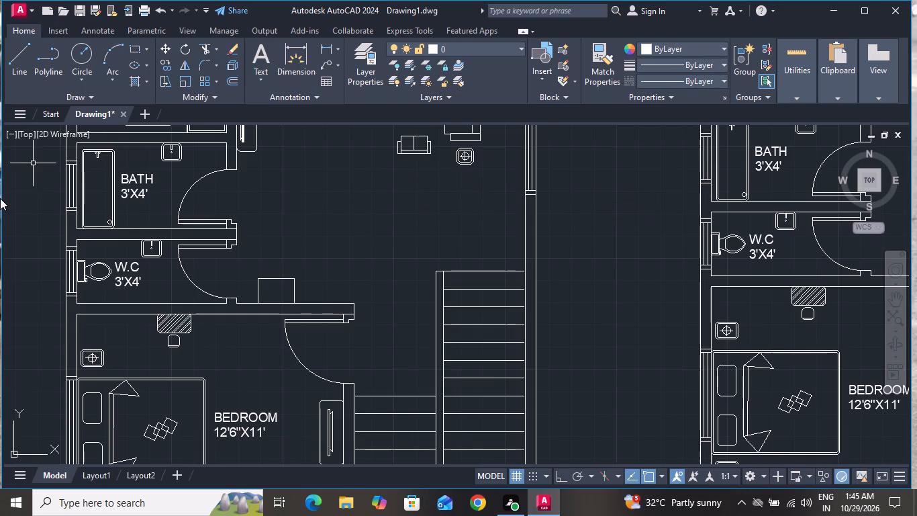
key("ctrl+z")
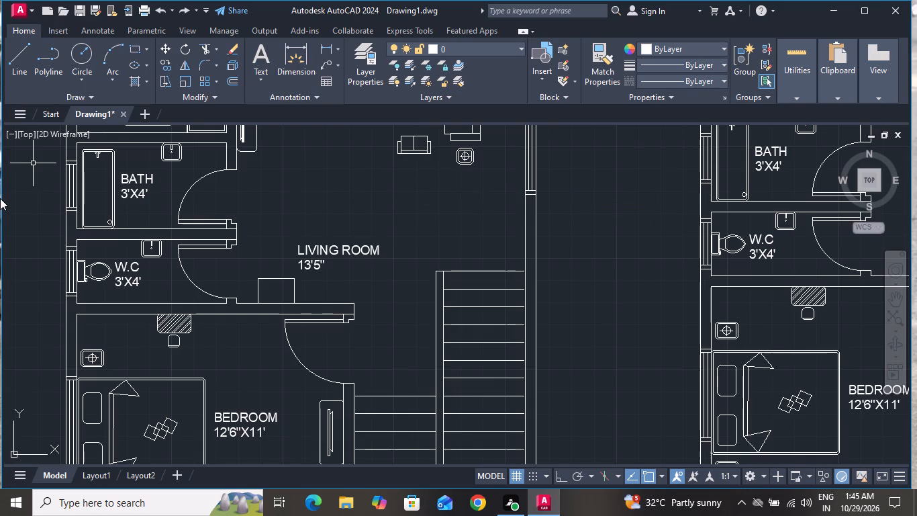
Move the west plan's LIVING ROOM 13'5" label about 2'-5" east and 2'-11" north, clear of the new rectangle.
left_click(368, 246)
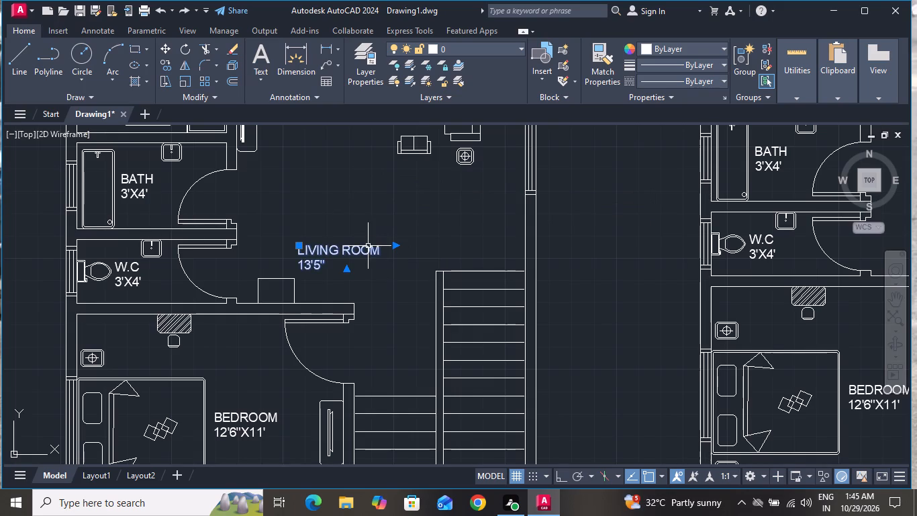
left_click(166, 48)
left_click(308, 249)
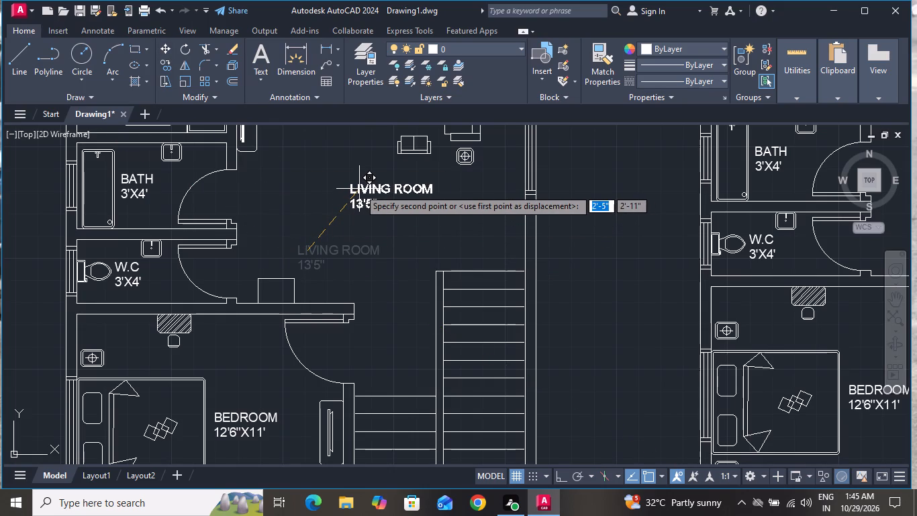
left_click(359, 189)
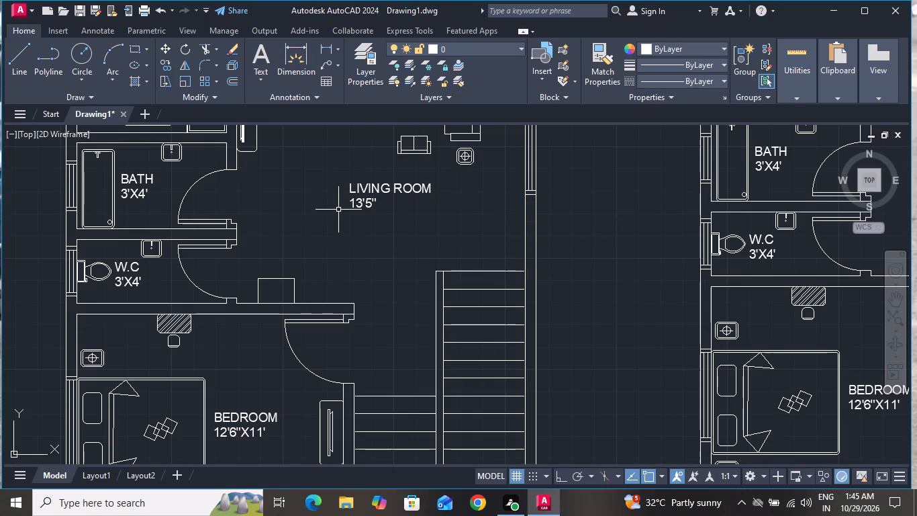
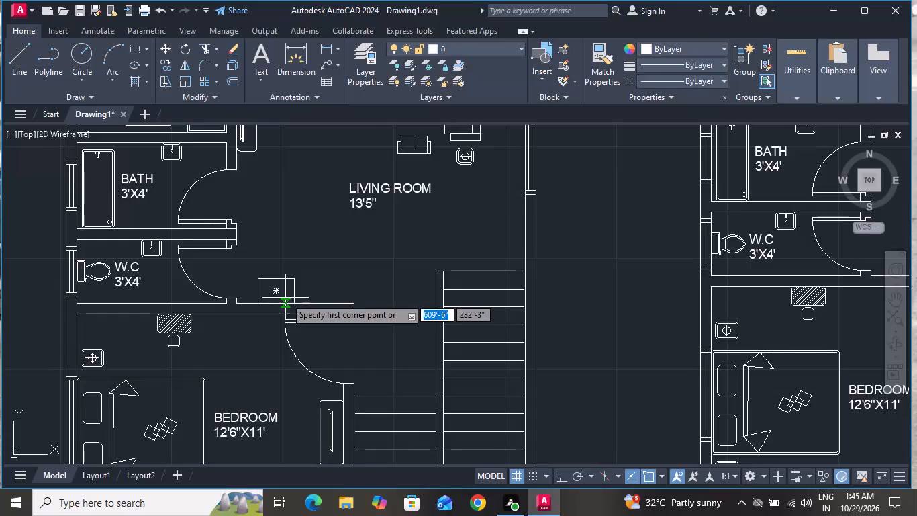
Draw a basin outline about 1'-3" by 9" with 2" filleted corners inside the small rectangle on the living-room wall.
type("2")
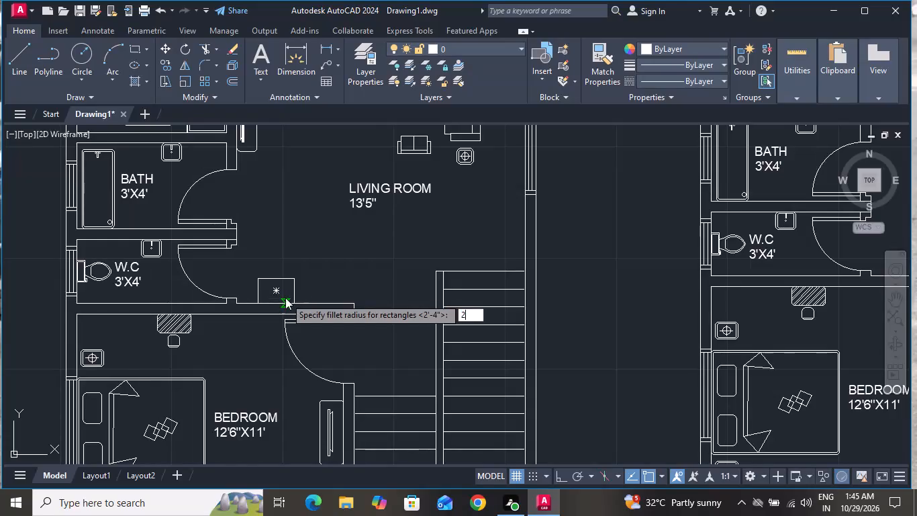
key("space")
scroll(235, 296, "up", 2)
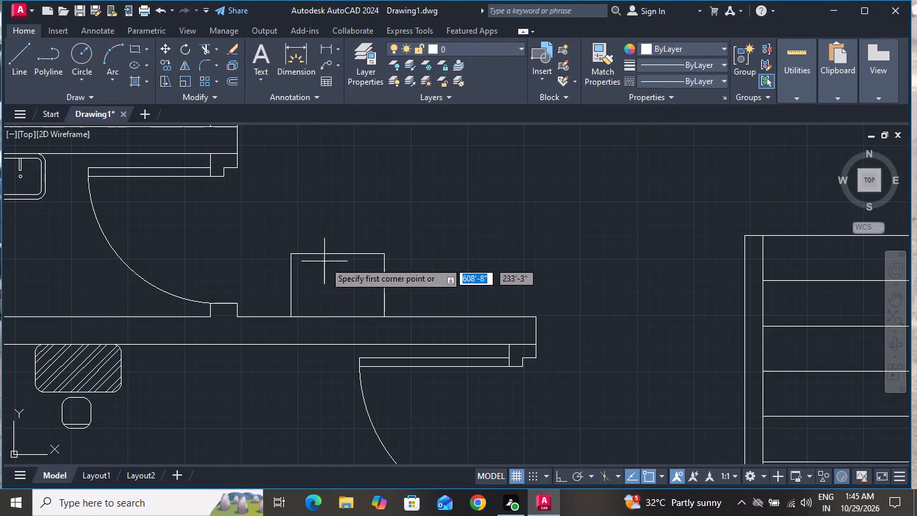
left_click(302, 267)
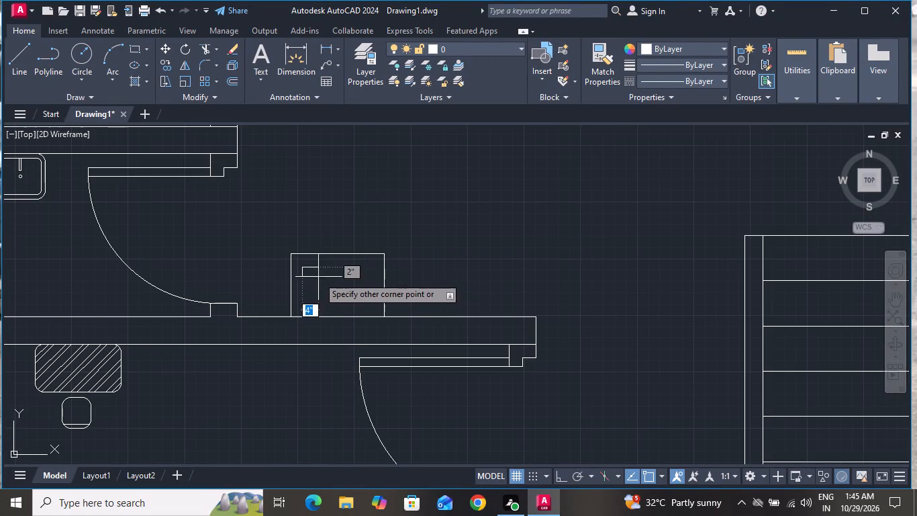
left_click(371, 307)
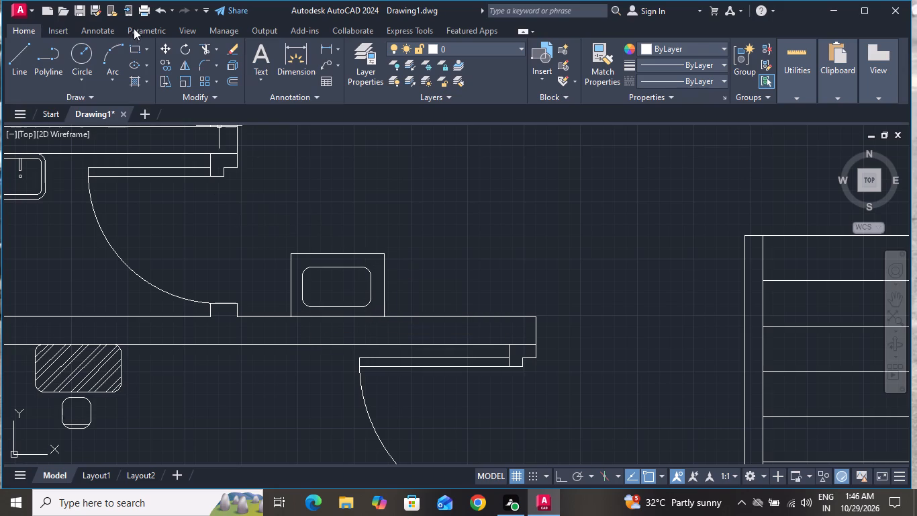
Draw a drain circle of about 1" radius at the centre of the rounded basin outline.
left_click(77, 53)
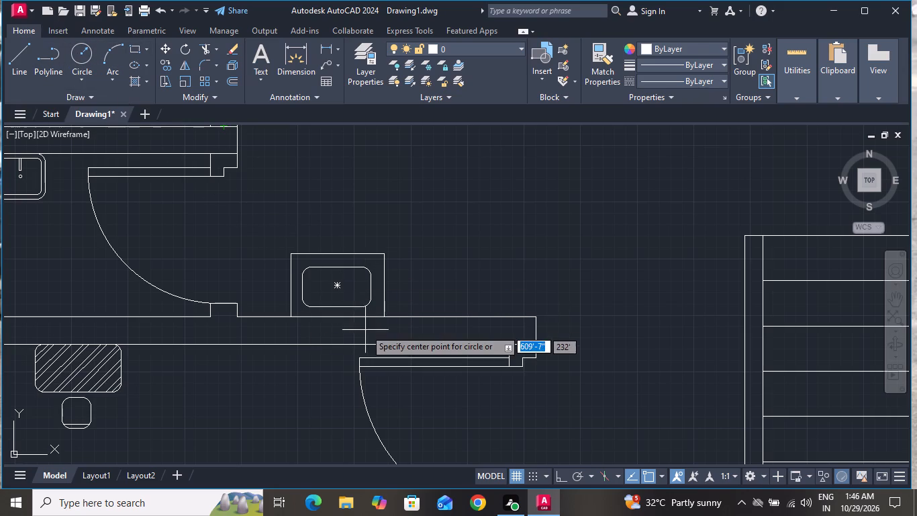
scroll(346, 292, "up", 1)
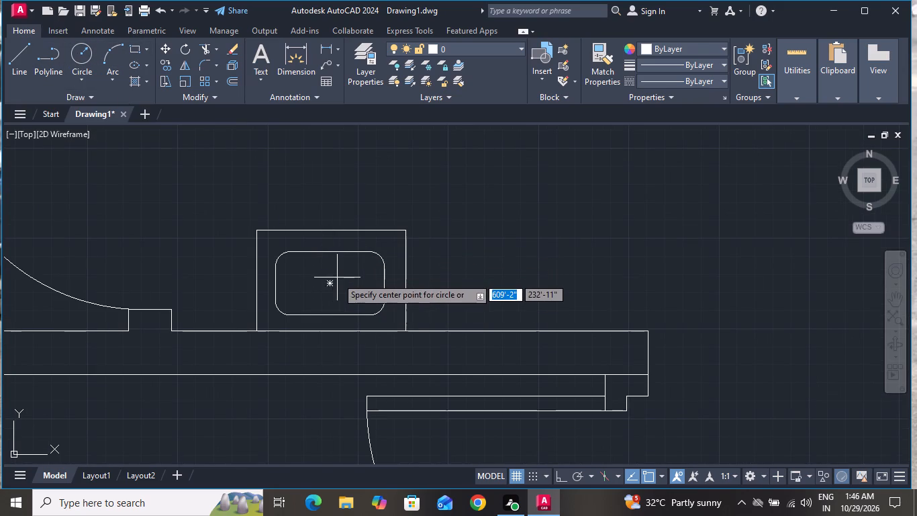
left_click(332, 282)
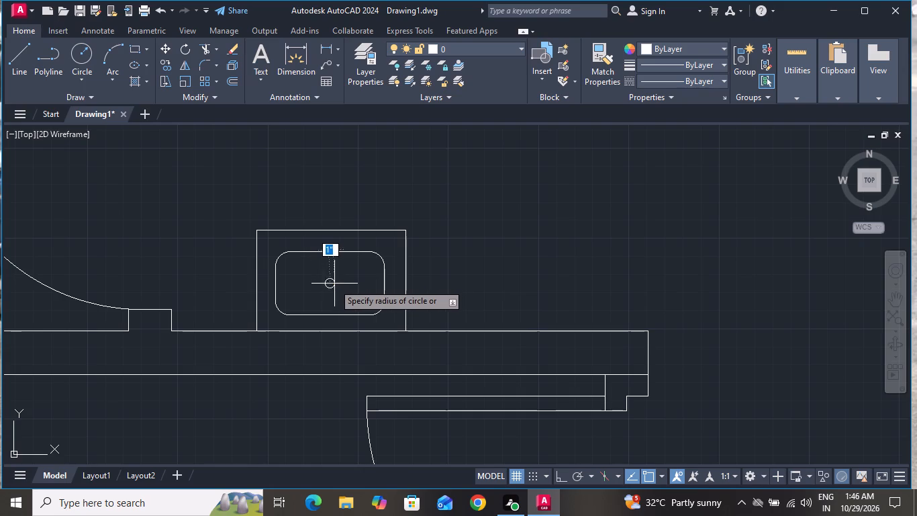
left_click(334, 284)
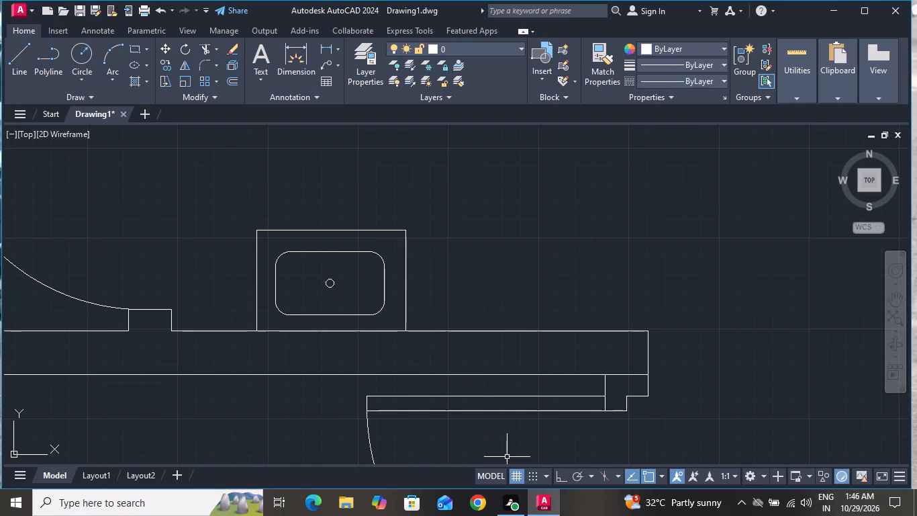
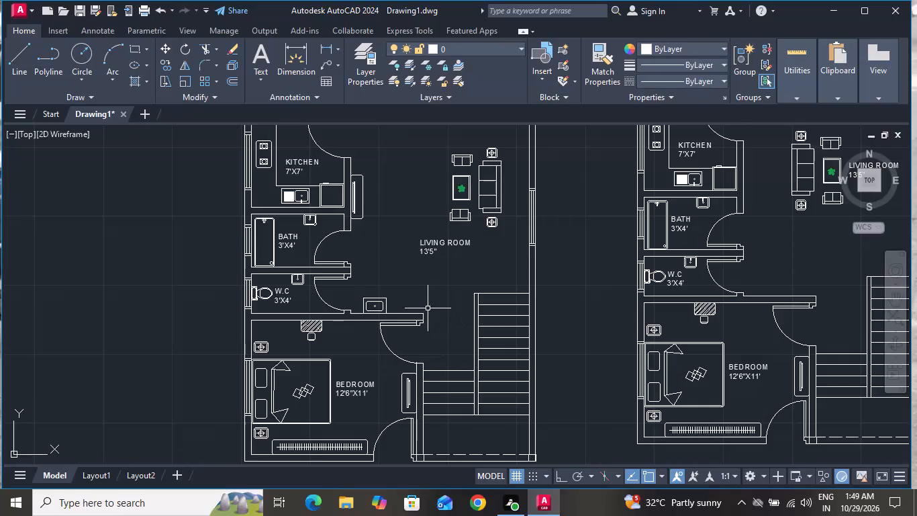
Draw a narrow tap rectangle from the wall line up into the living-room basin, ending just below the drain circle.
scroll(369, 294, "up", 1)
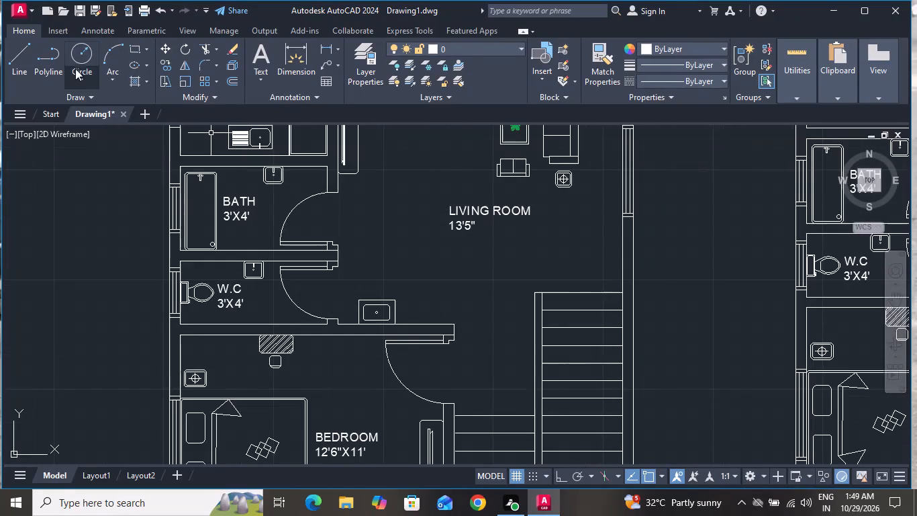
left_click(138, 46)
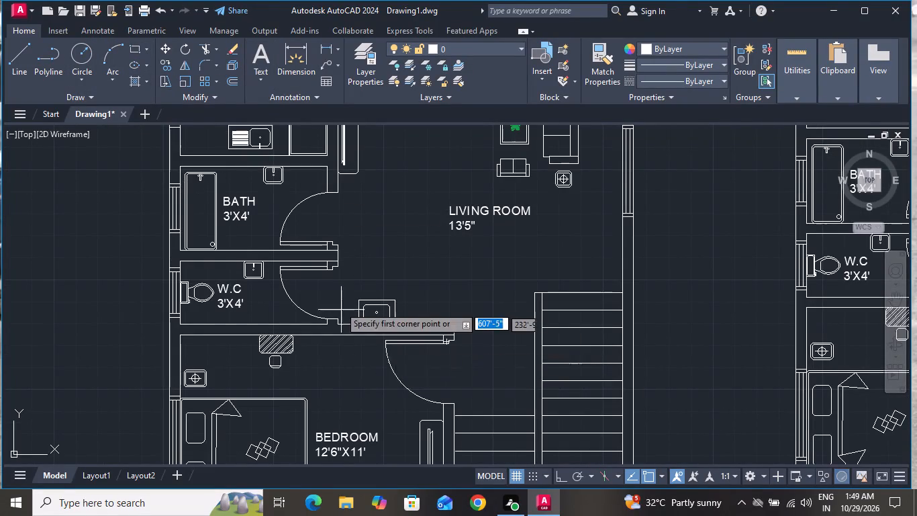
scroll(340, 304, "up", 3)
scroll(491, 404, "up", 1)
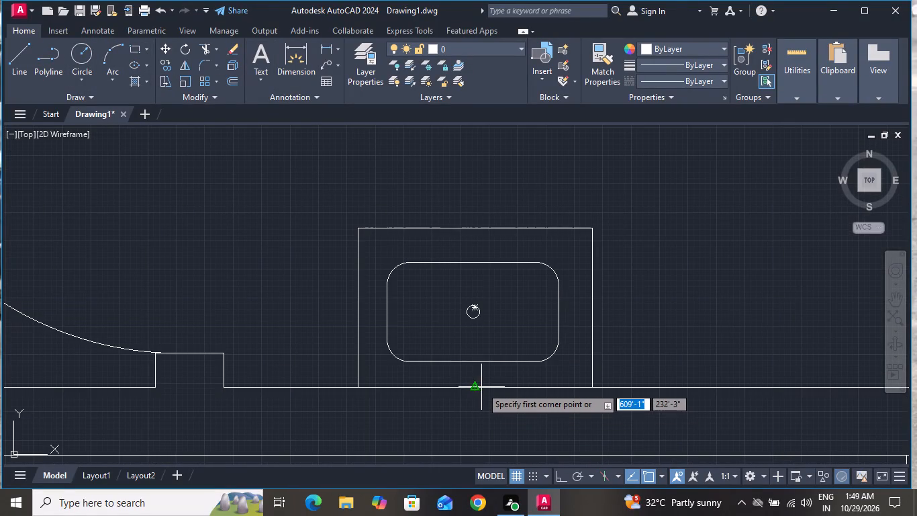
left_click(483, 384)
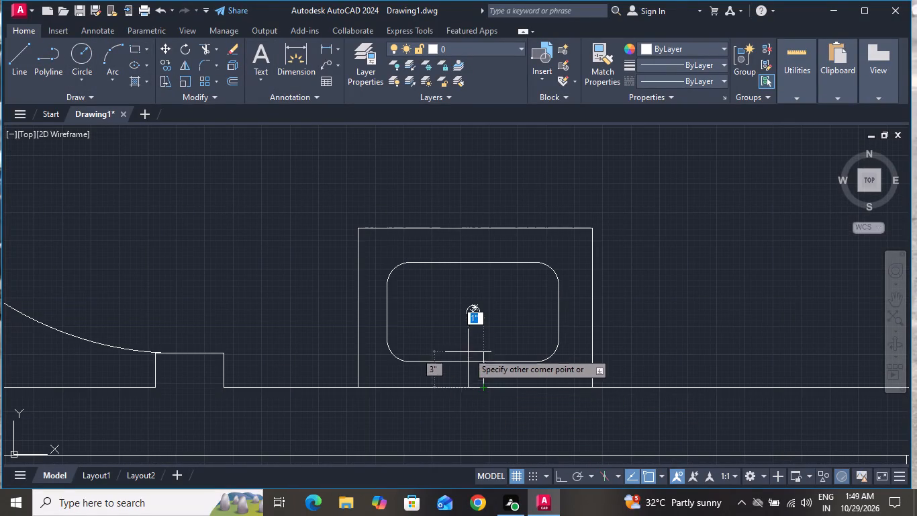
left_click(467, 333)
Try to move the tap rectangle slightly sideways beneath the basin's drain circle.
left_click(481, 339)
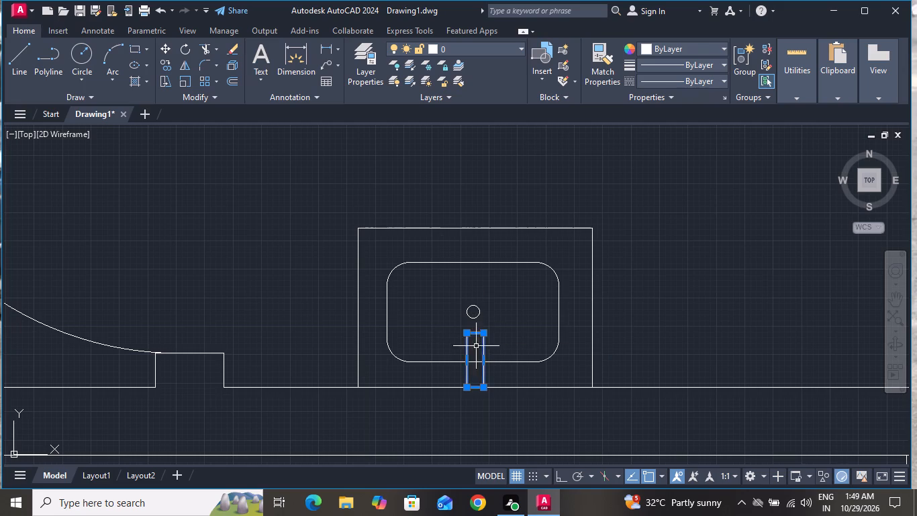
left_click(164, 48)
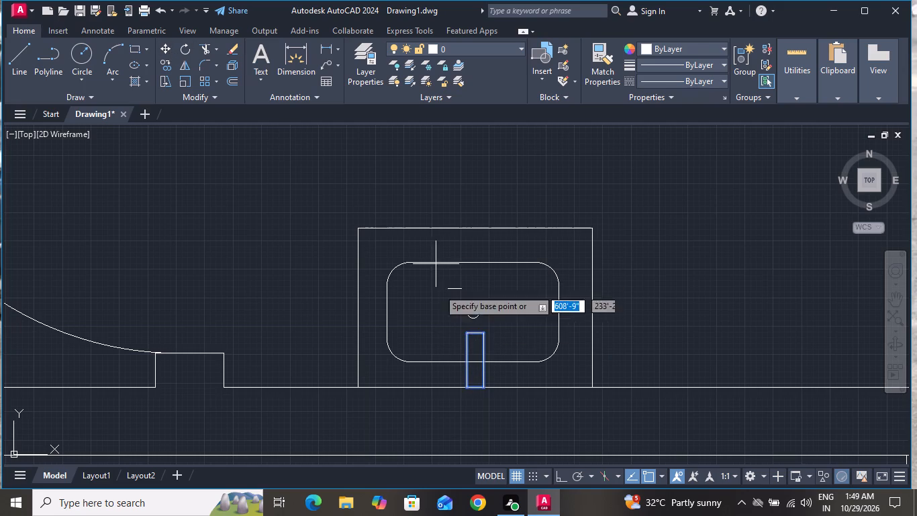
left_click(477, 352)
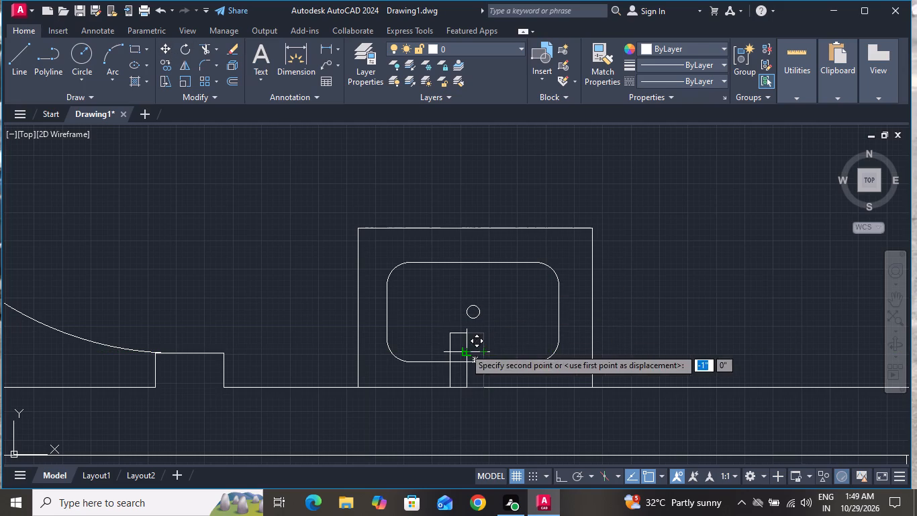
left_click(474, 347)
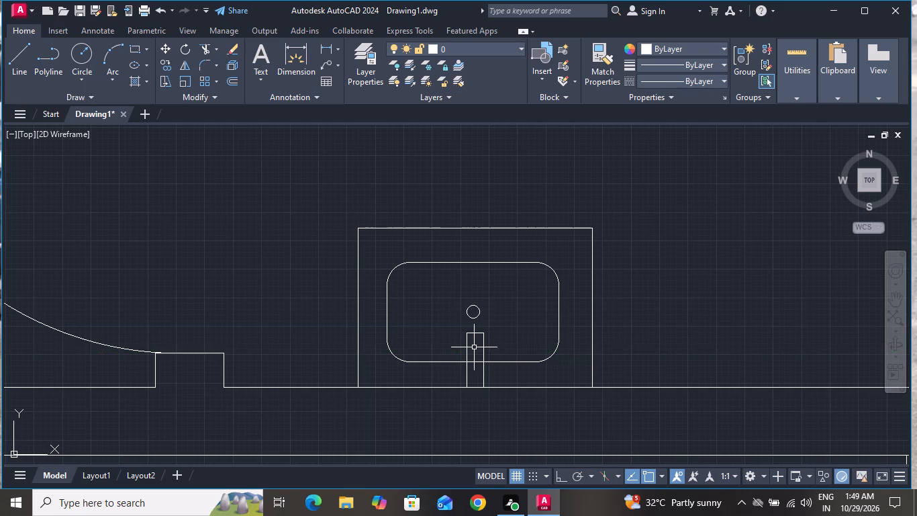
Trim the piece of the basin outline that crosses inside the tap rectangle.
scroll(442, 349, "down", 4)
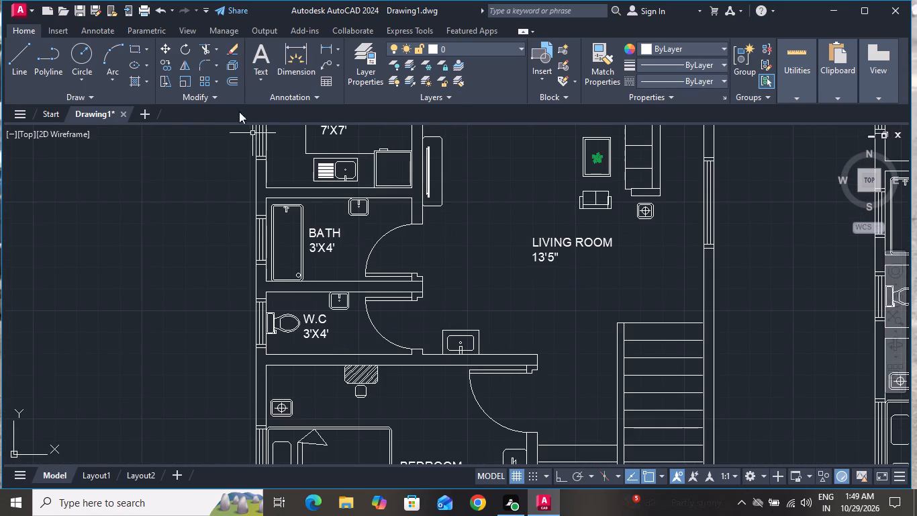
left_click(209, 48)
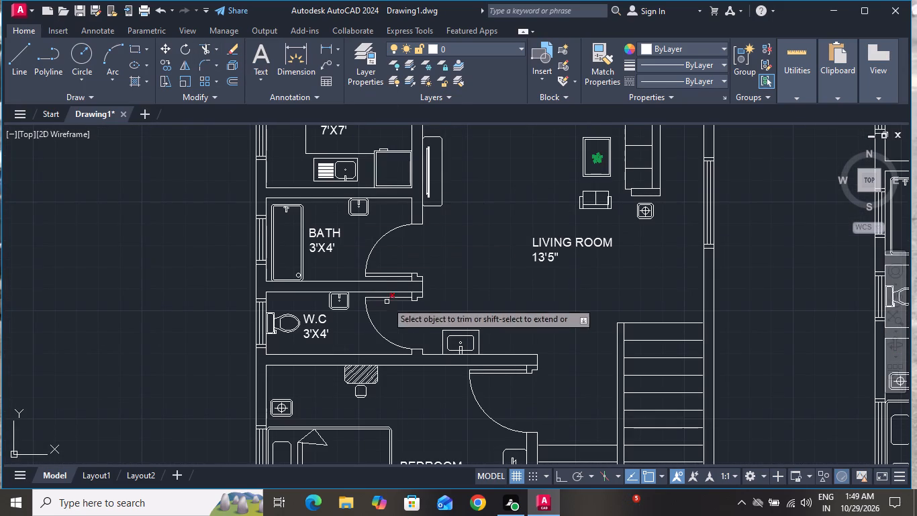
scroll(463, 341, "up", 6)
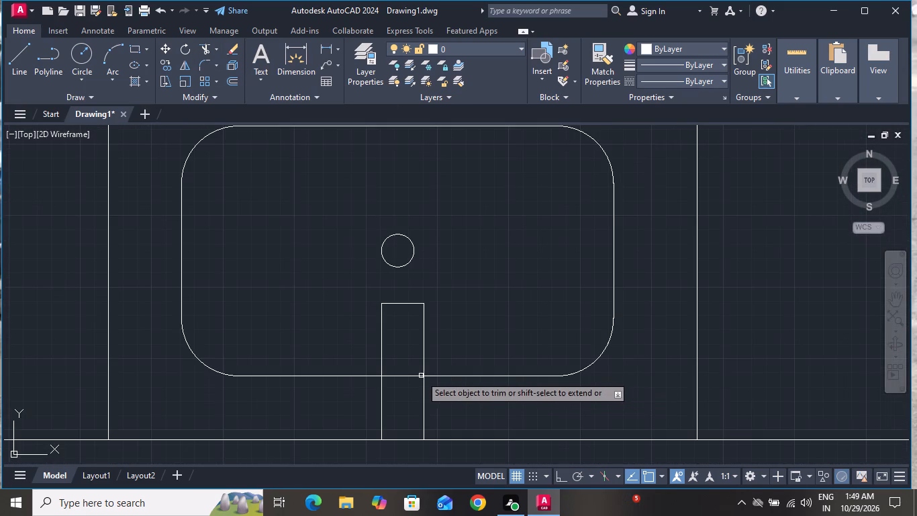
left_click(414, 374)
right_click(472, 291)
left_click(487, 312)
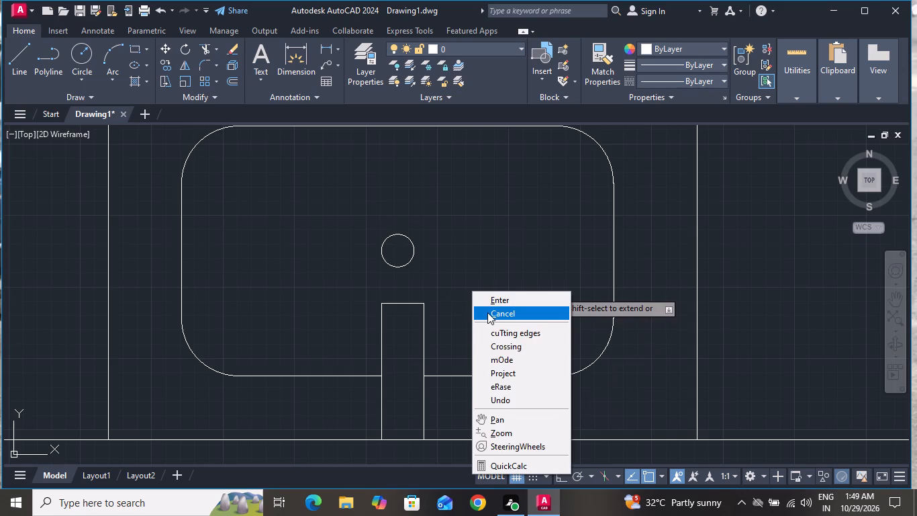
Add a linear dimension for the overall width of the first floor plan, just above its store and bedroom wall.
scroll(487, 282, "down", 8)
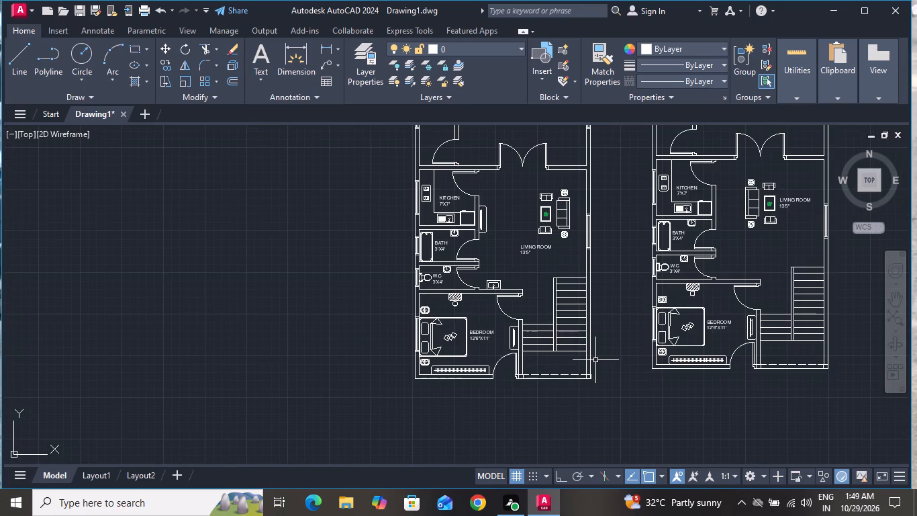
scroll(593, 396, "down", 1)
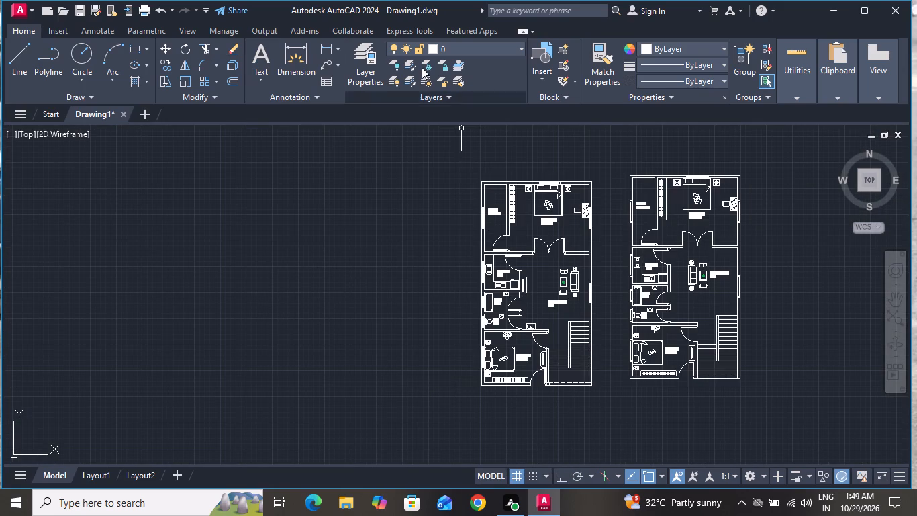
left_click(327, 45)
scroll(495, 169, "up", 1)
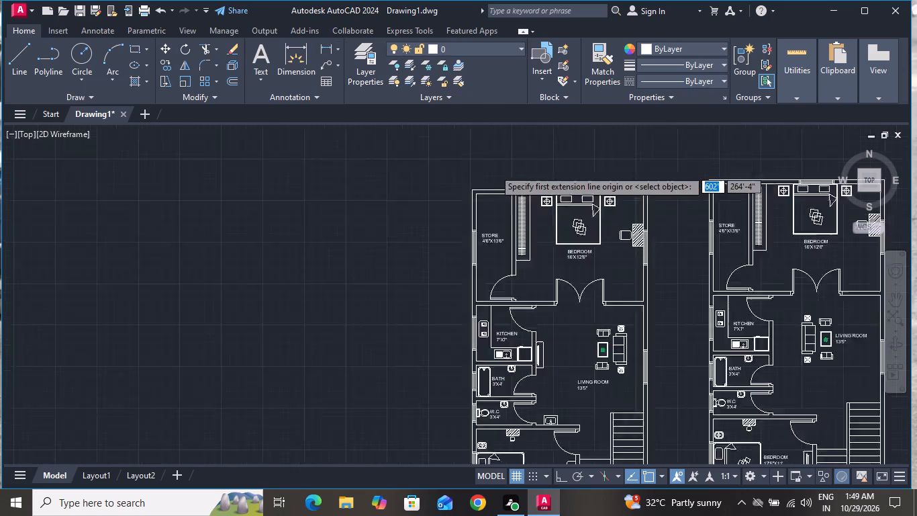
scroll(492, 170, "up", 2)
left_click(443, 216)
scroll(274, 243, "down", 2)
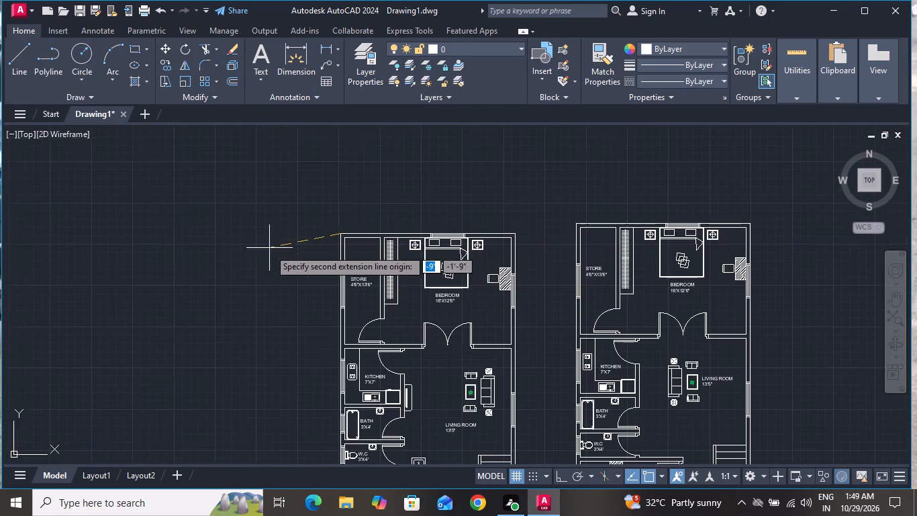
scroll(522, 237, "up", 2)
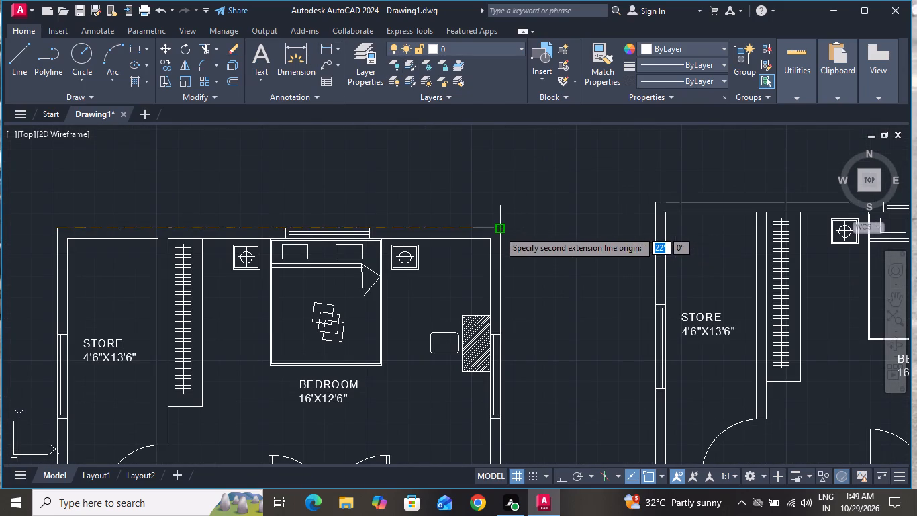
left_click(499, 230)
left_click(496, 206)
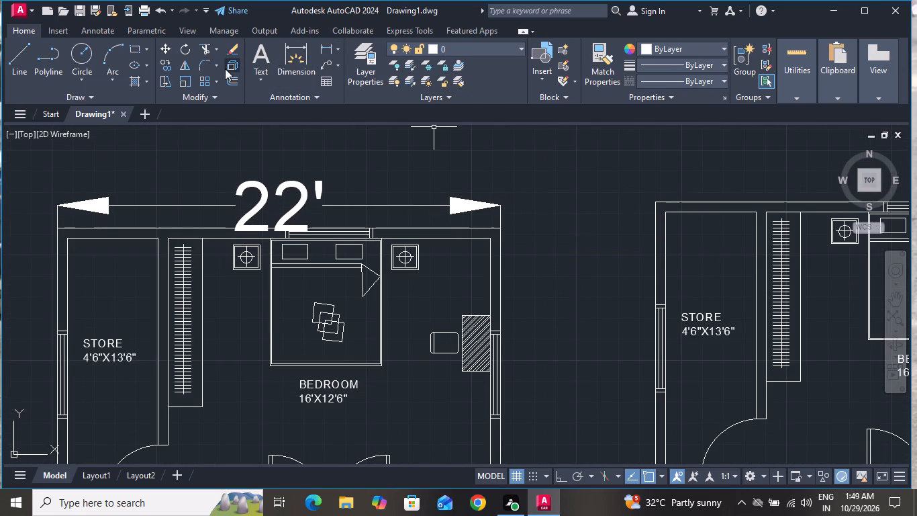
Add a vertical linear dimension for the first plan's overall length, just outside the outer wall on the store and kitchen side.
left_click(324, 45)
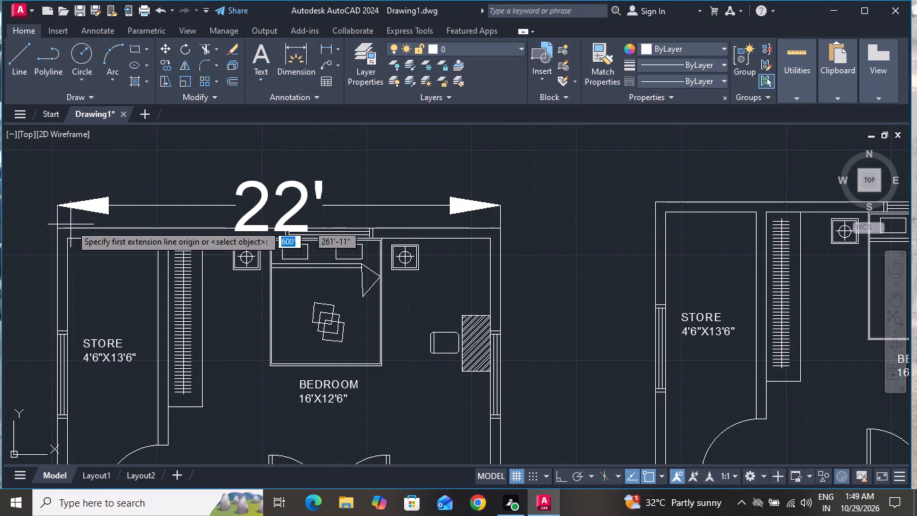
left_click(58, 229)
scroll(479, 249, "down", 5)
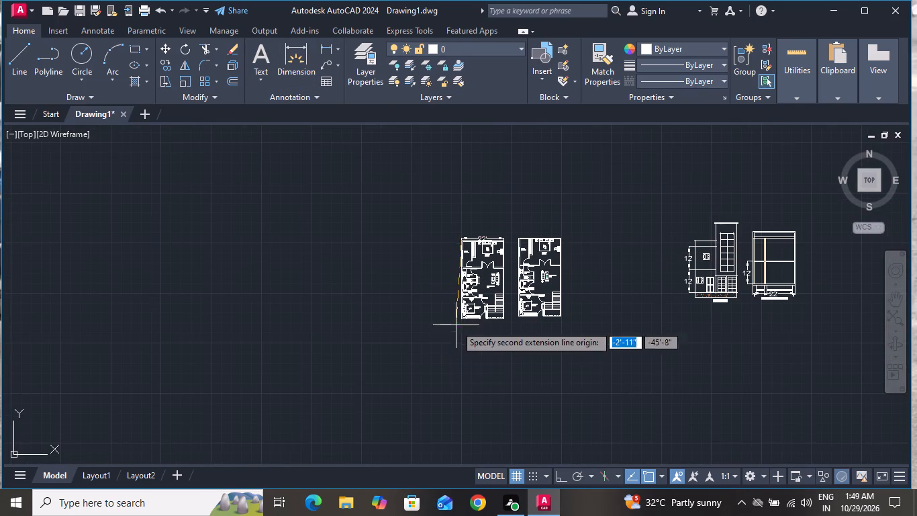
scroll(456, 324, "up", 4)
left_click(484, 291)
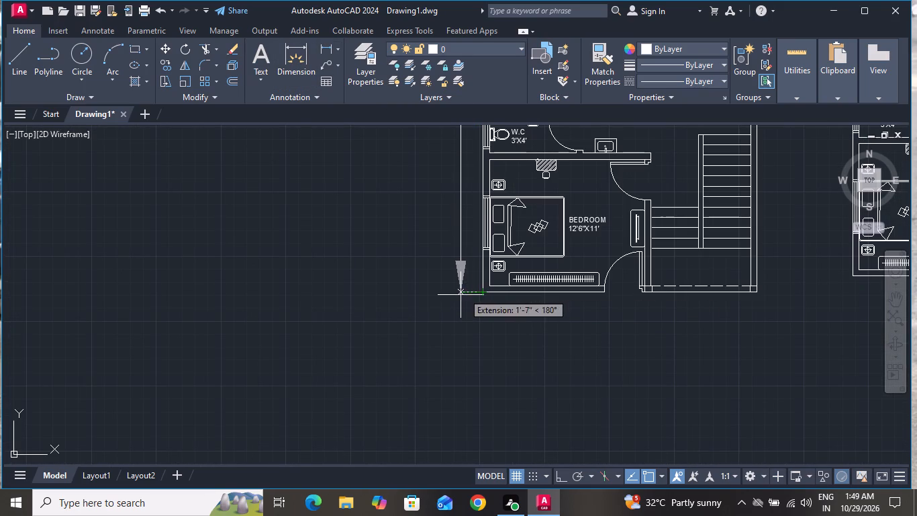
left_click(461, 301)
Add a linear dimension for the overall width of the second floor plan, just above its store and bedroom wall.
scroll(456, 330, "down", 3)
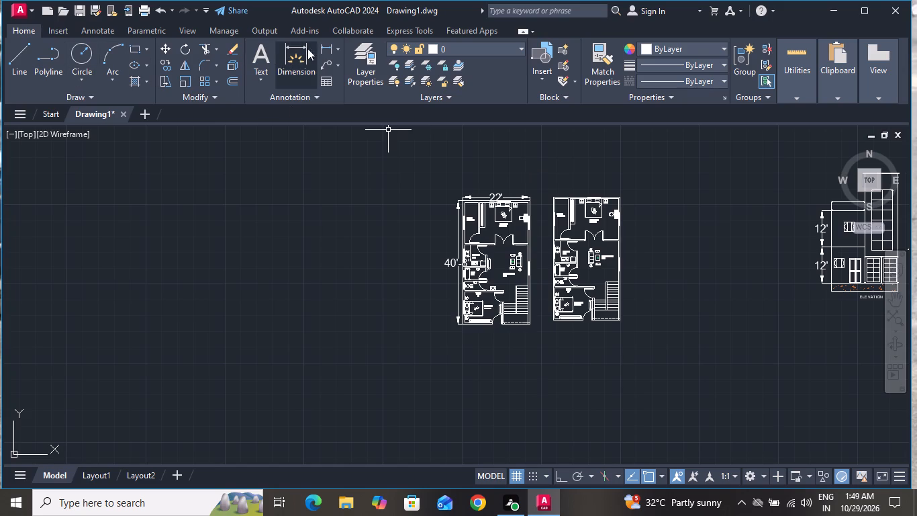
left_click(325, 43)
scroll(301, 167, "down", 1)
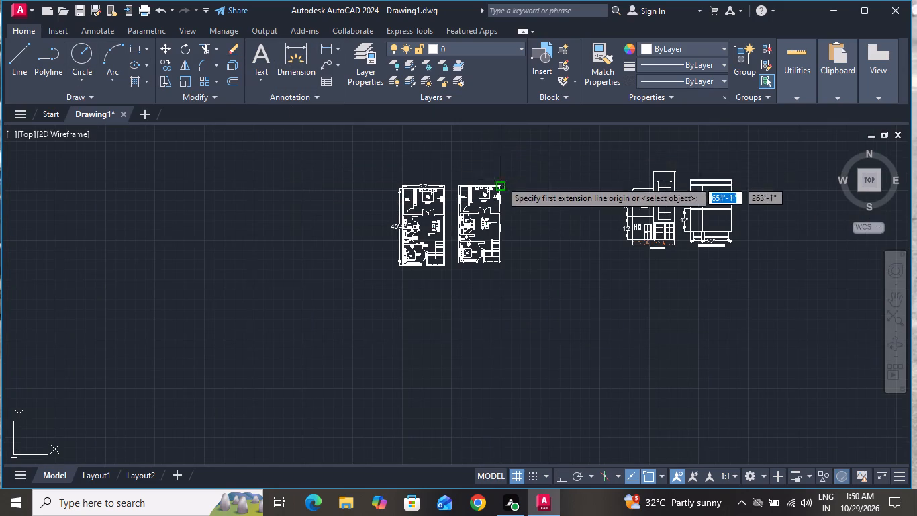
scroll(487, 193, "up", 4)
scroll(485, 202, "down", 3)
scroll(426, 166, "up", 3)
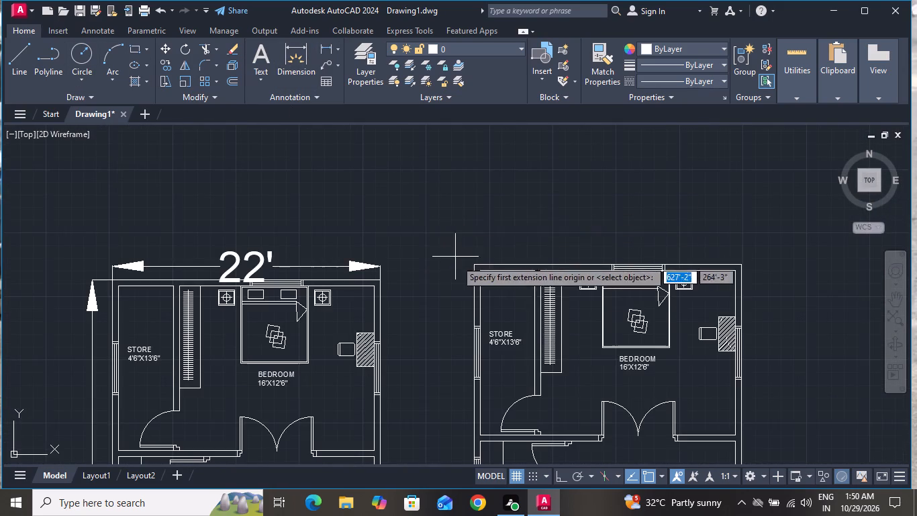
scroll(477, 279, "up", 1)
left_click(467, 252)
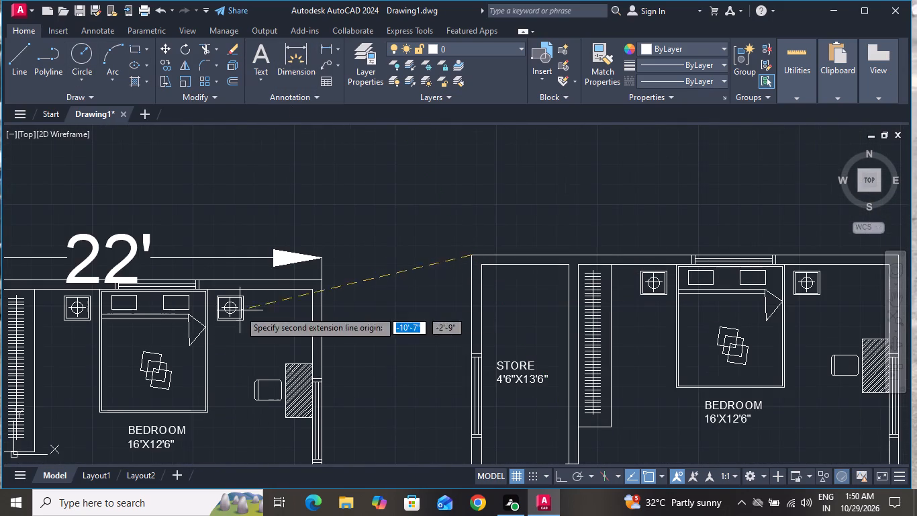
scroll(172, 312, "down", 2)
scroll(450, 304, "up", 1)
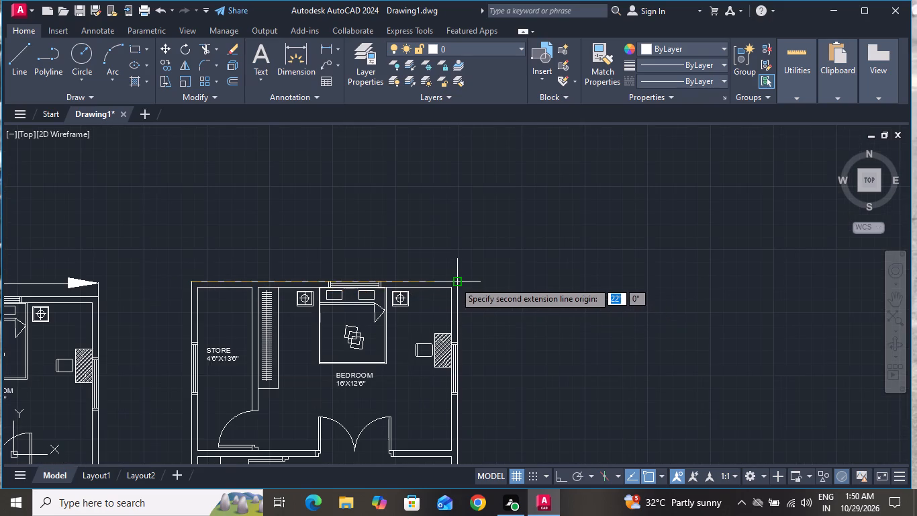
left_click(456, 279)
left_click(450, 258)
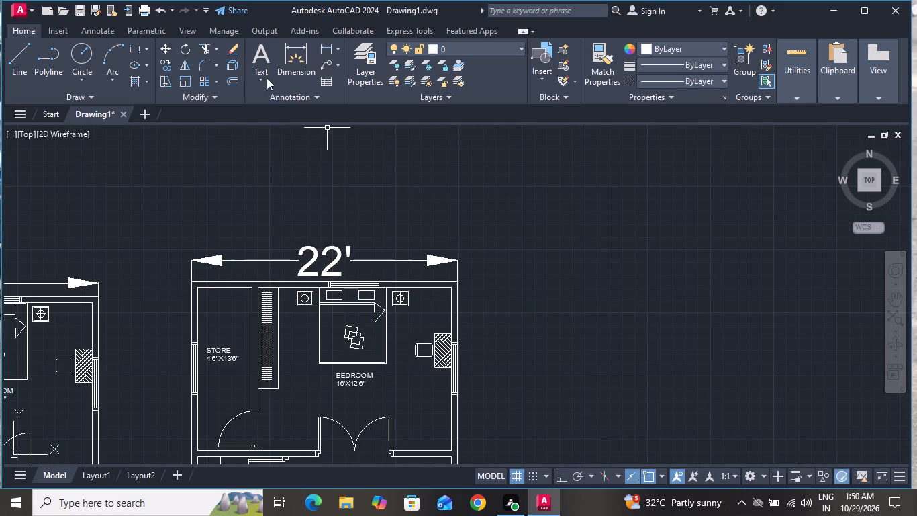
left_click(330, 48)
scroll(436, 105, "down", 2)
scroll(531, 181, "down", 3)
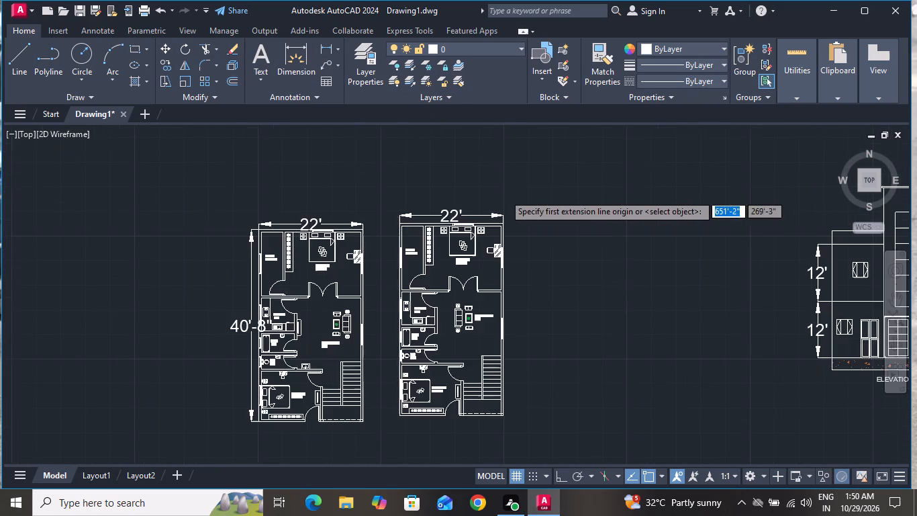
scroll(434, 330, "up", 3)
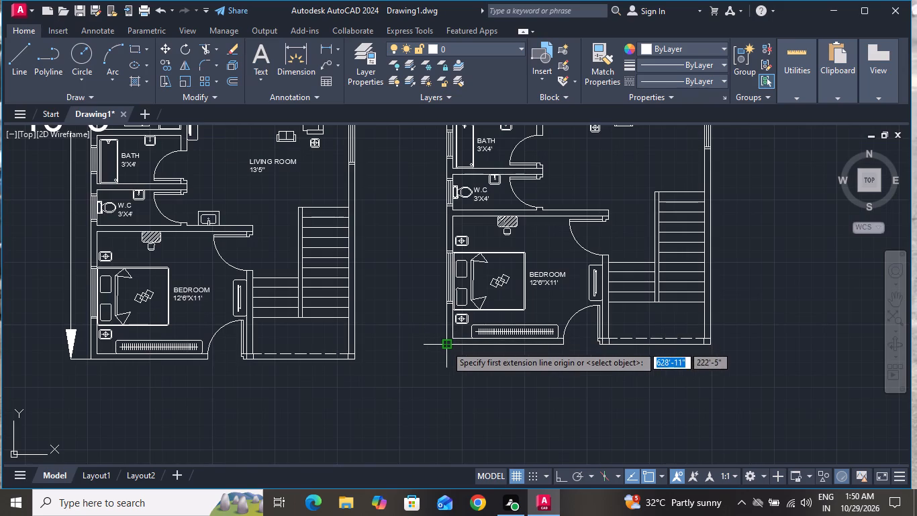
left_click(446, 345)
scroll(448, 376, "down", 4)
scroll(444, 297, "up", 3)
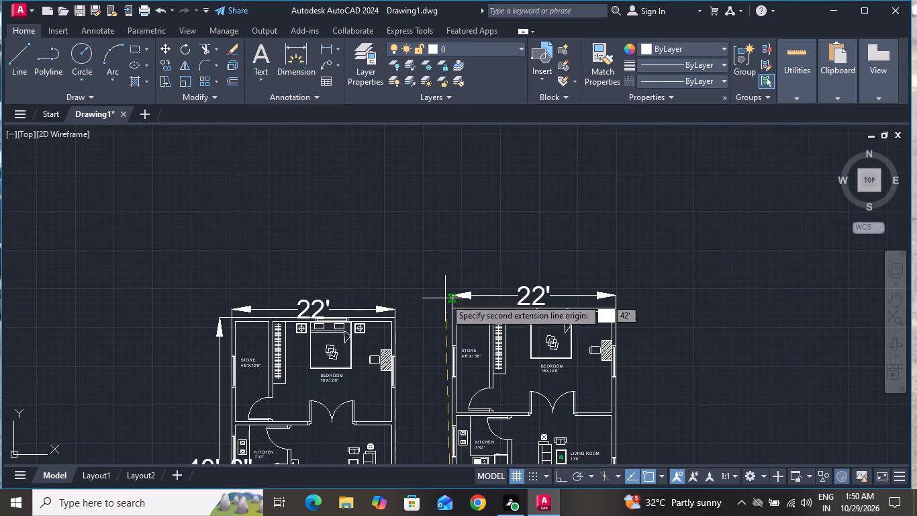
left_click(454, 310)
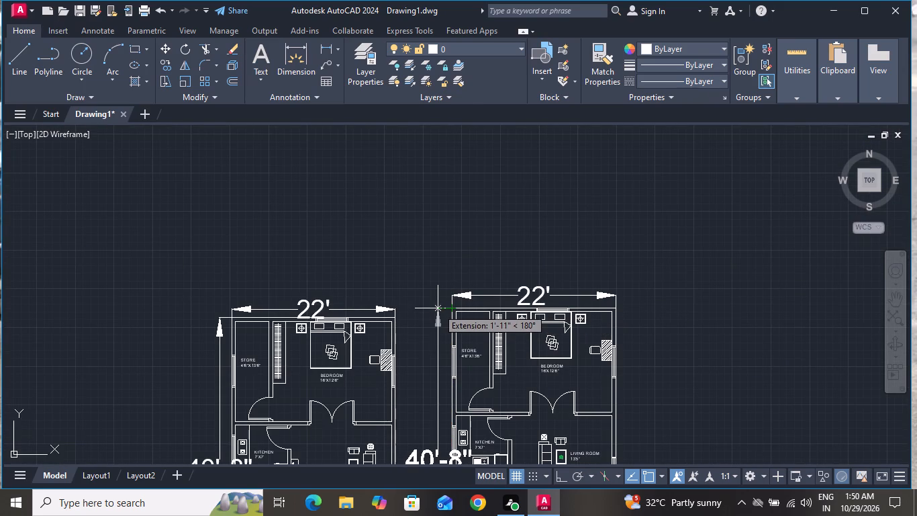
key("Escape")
Add a vertical linear dimension for the second floor plan's overall length, just outside its store and kitchen wall.
scroll(461, 253, "down", 3)
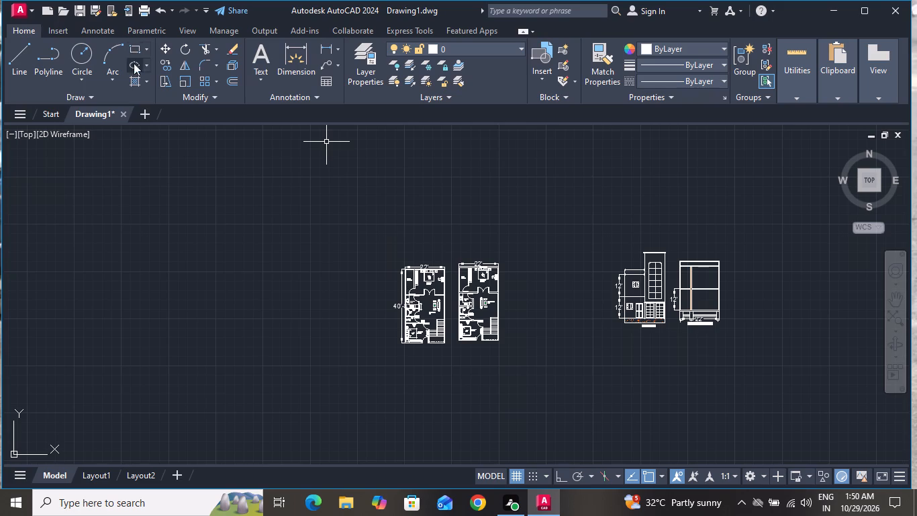
left_click(320, 48)
scroll(475, 282, "up", 4)
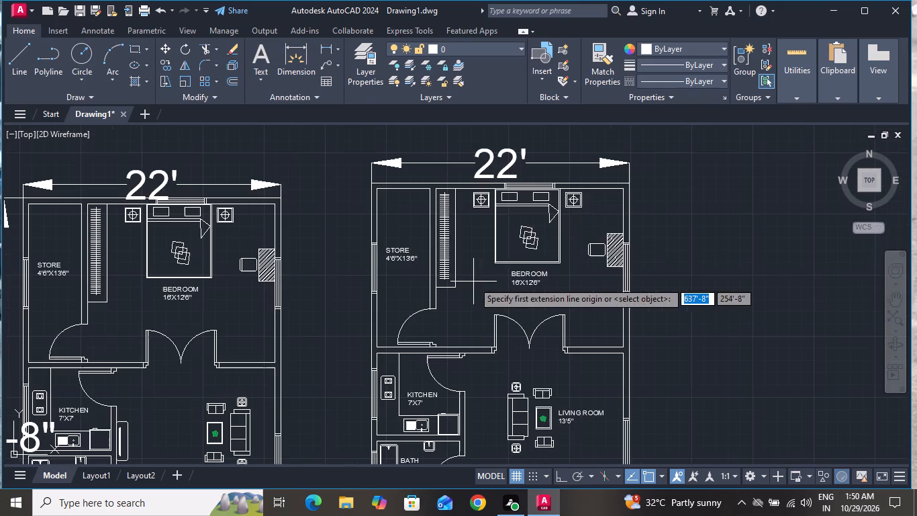
scroll(367, 189, "up", 2)
left_click(373, 175)
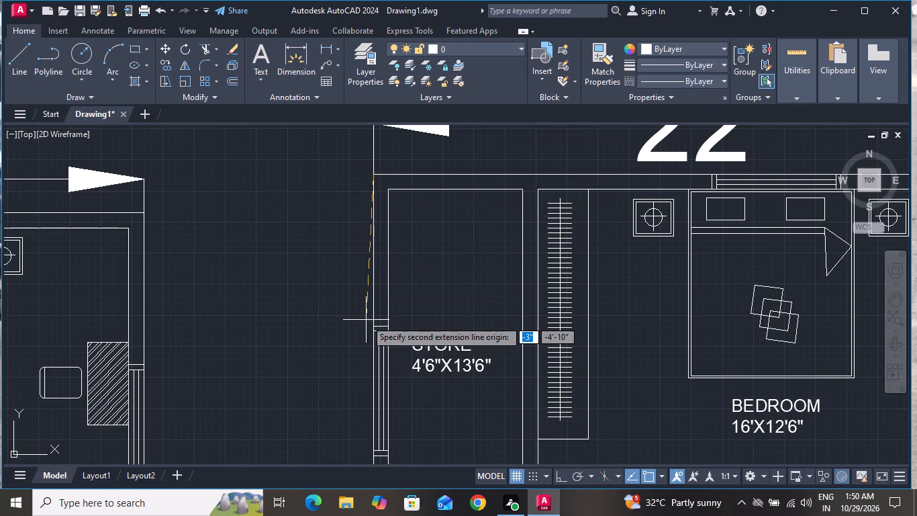
scroll(369, 286, "down", 4)
scroll(352, 454, "up", 4)
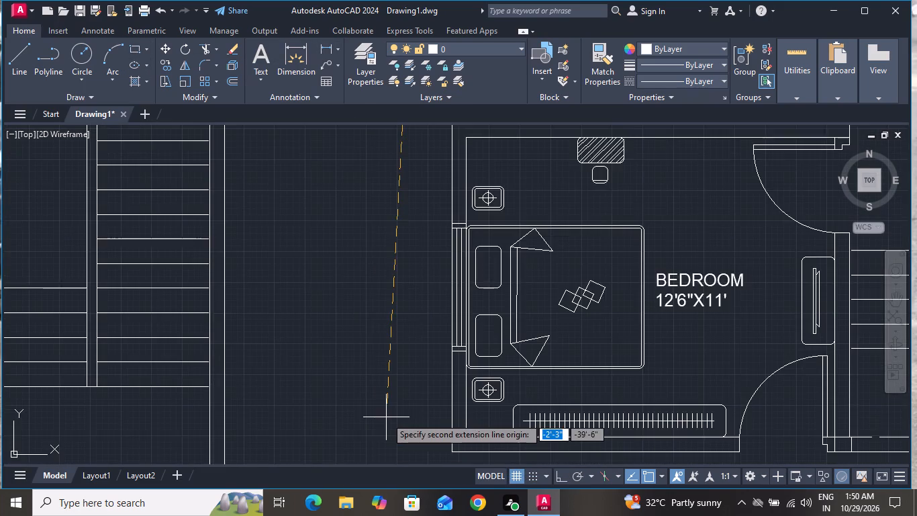
scroll(393, 412, "down", 2)
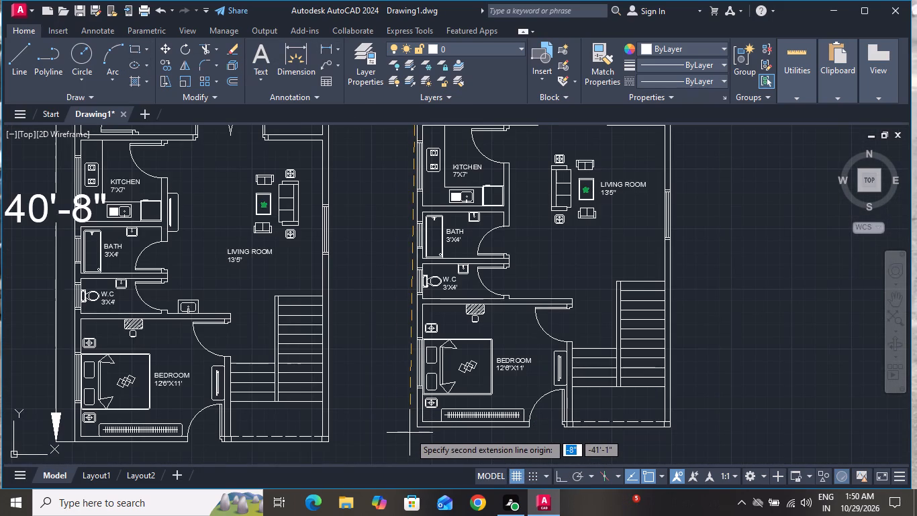
left_click(417, 428)
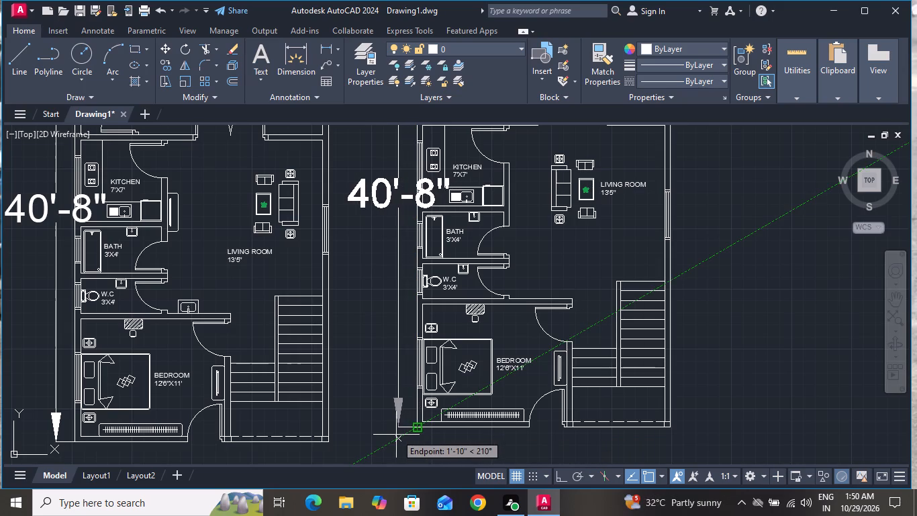
left_click(393, 435)
scroll(399, 449, "down", 2)
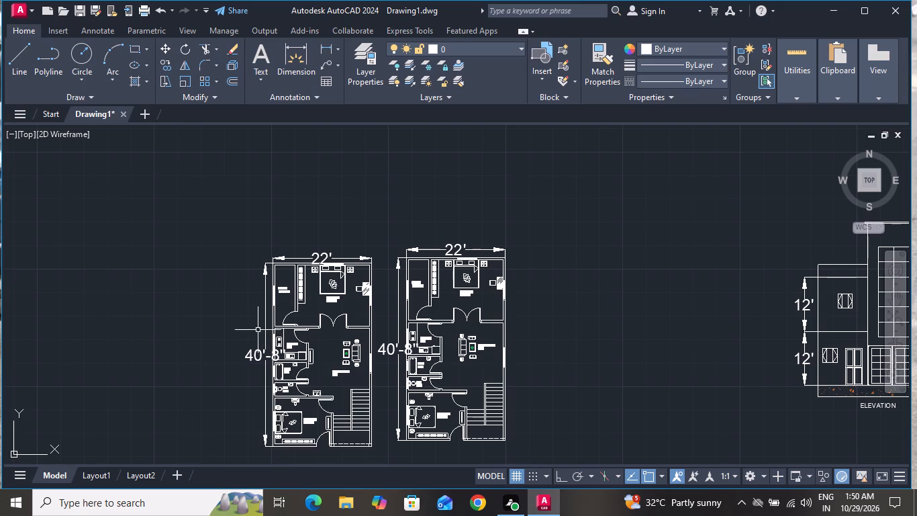
Delete the vertical overall length dimension beside the first floor plan.
left_click(265, 284)
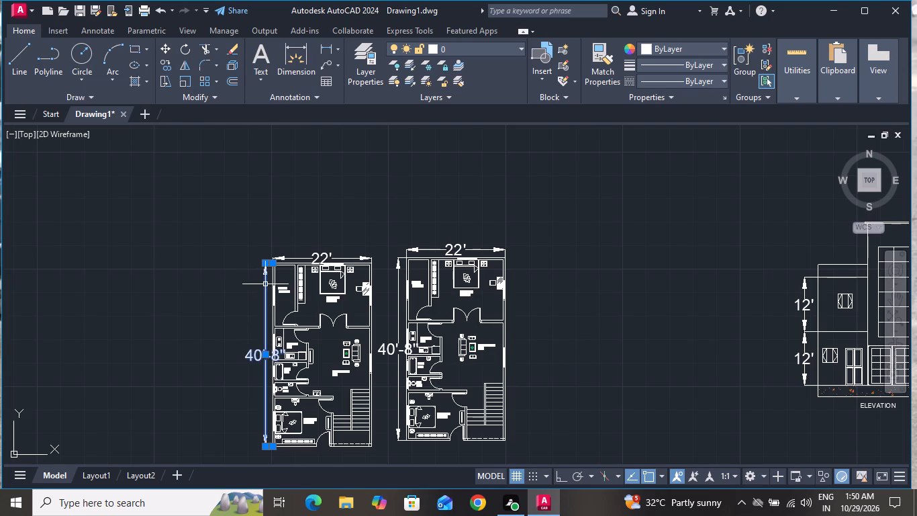
key("Delete")
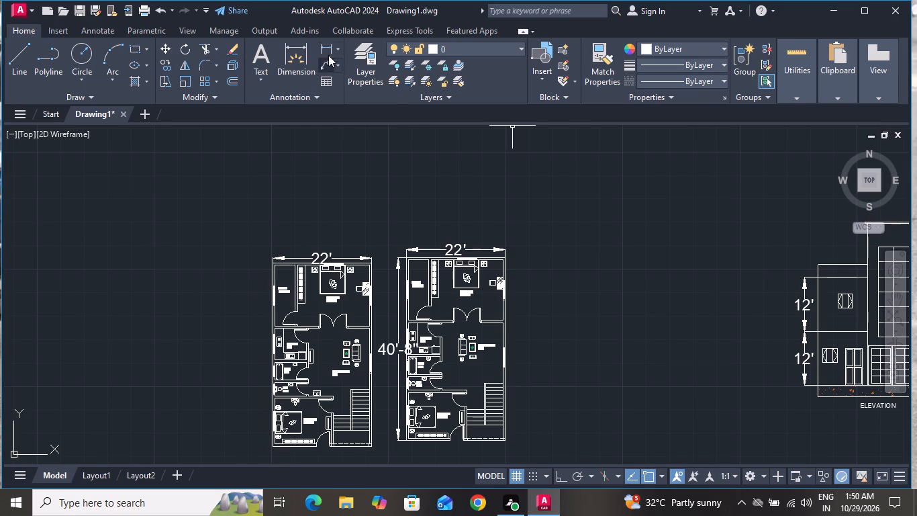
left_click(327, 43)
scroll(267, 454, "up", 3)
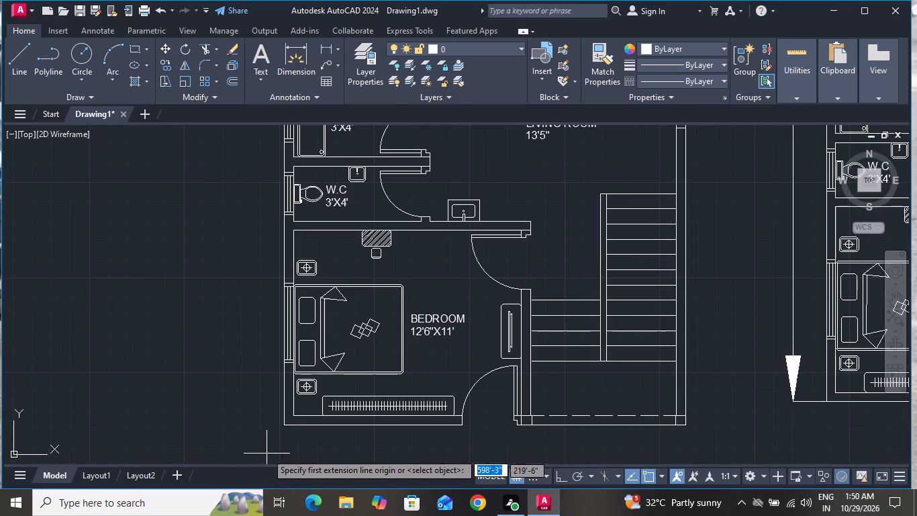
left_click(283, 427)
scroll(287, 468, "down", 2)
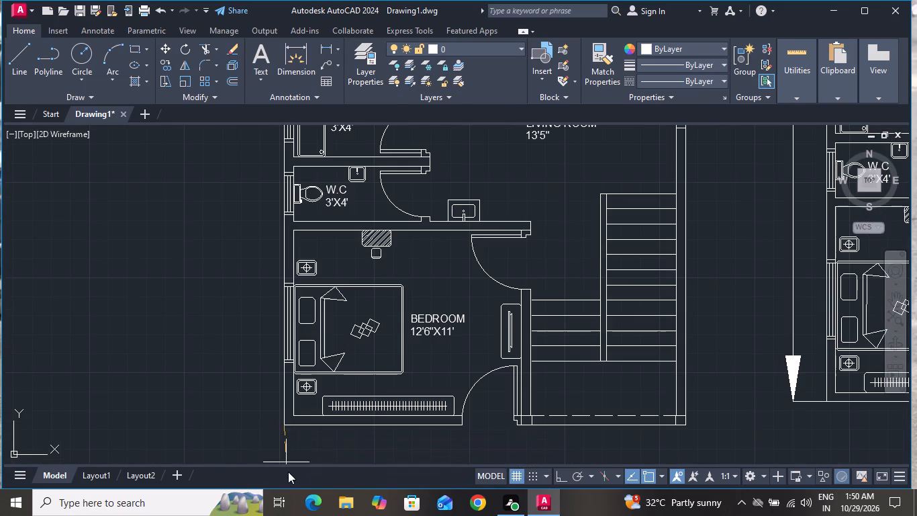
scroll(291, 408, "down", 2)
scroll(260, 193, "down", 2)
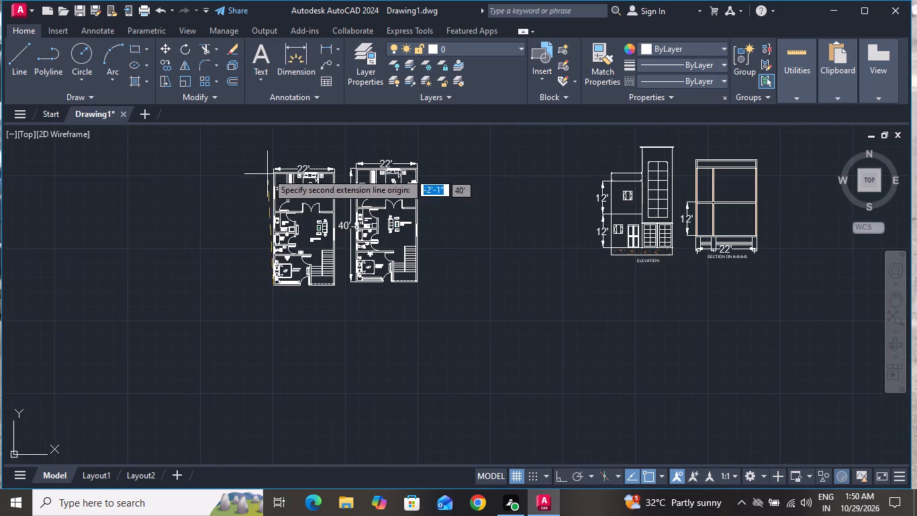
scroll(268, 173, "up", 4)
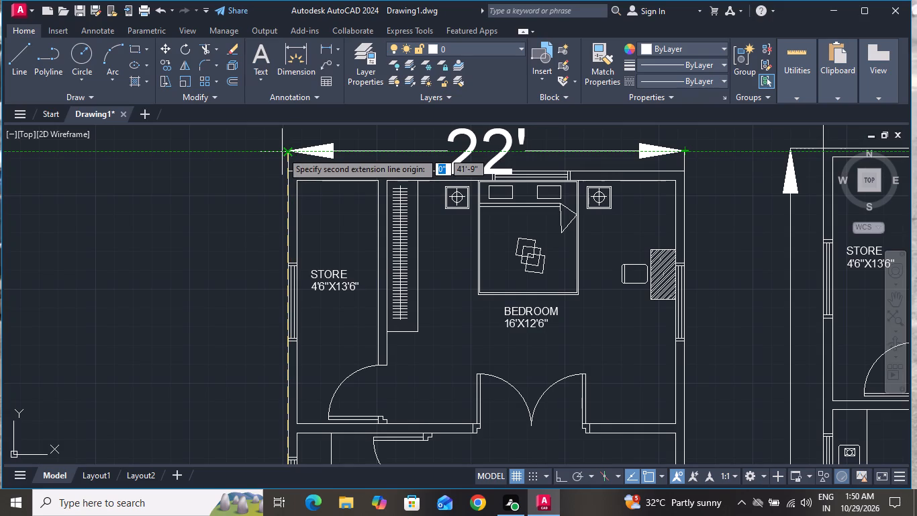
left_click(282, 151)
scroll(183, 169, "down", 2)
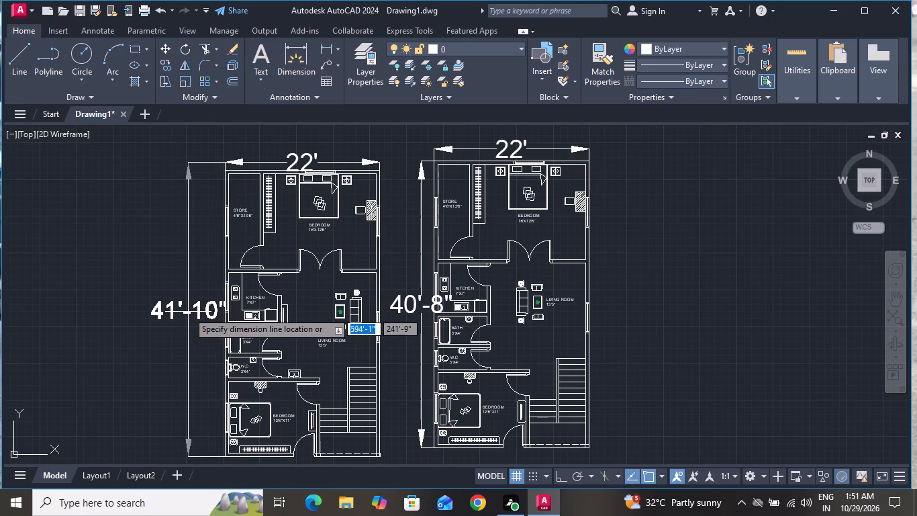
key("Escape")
Add the multiline text title "GROUND FLOOR PLAN" centred roughly below the first floor plan.
scroll(188, 312, "down", 1)
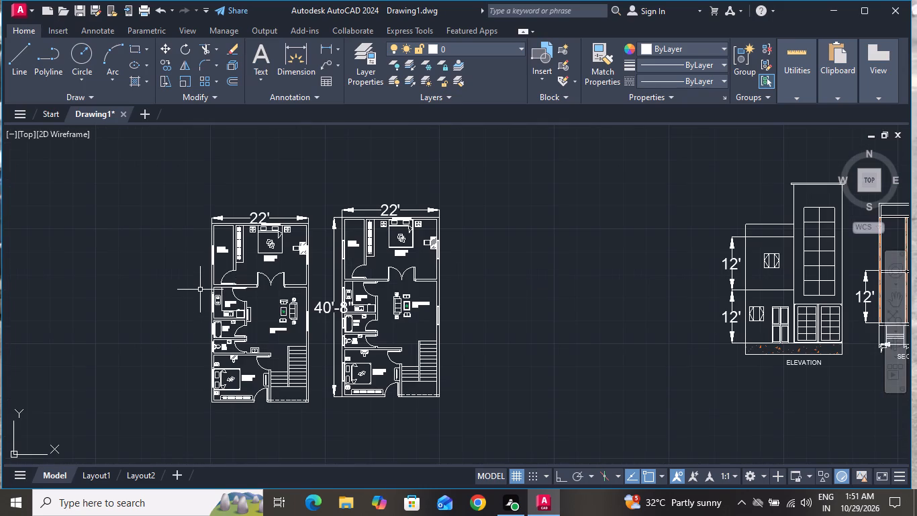
scroll(211, 282, "down", 1)
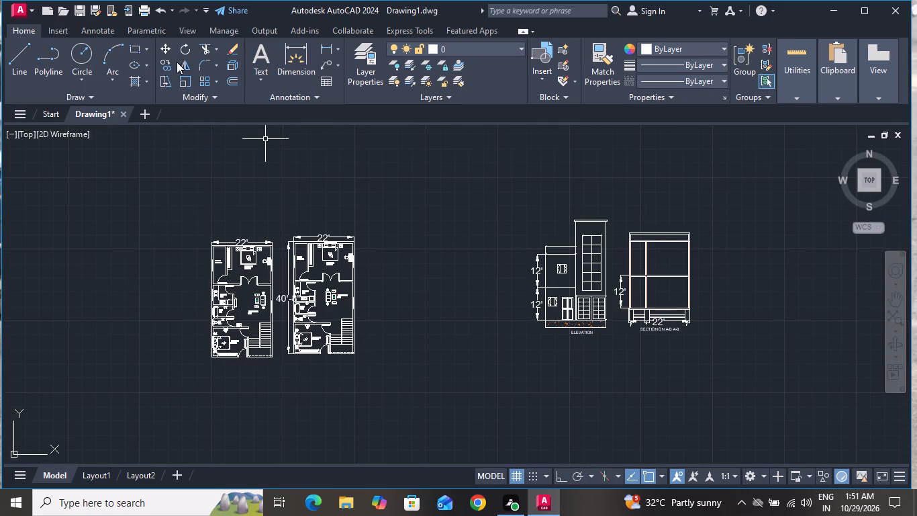
left_click(264, 55)
scroll(238, 420, "down", 1)
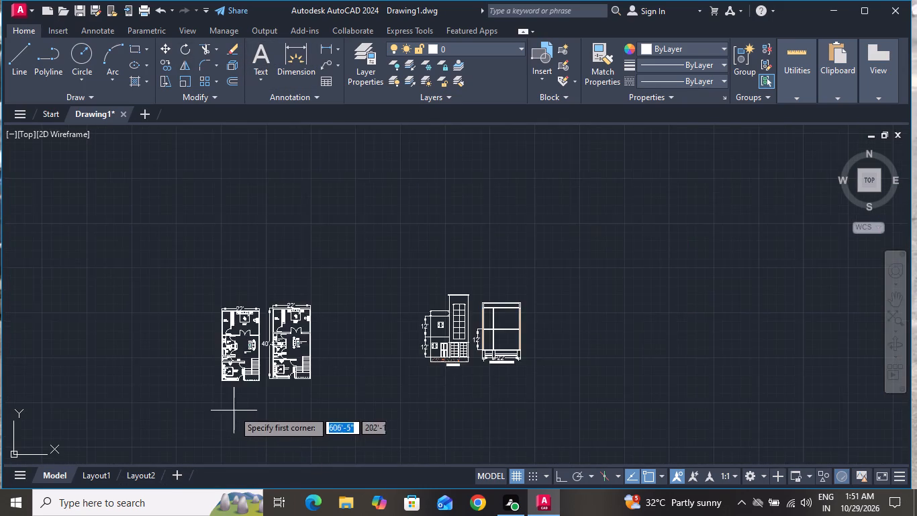
scroll(234, 400, "up", 3)
left_click(220, 358)
left_click(350, 380)
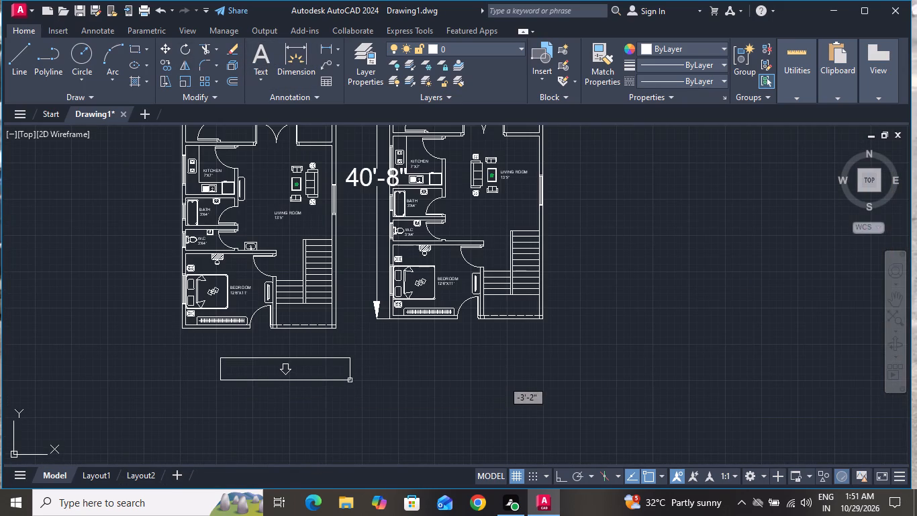
type("GROUNF")
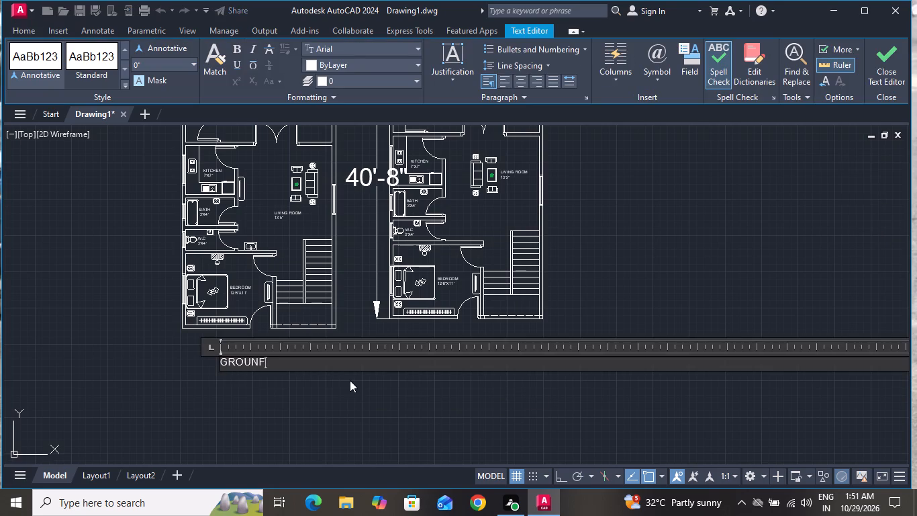
key("BackSpace")
type("D FLOOR PL")
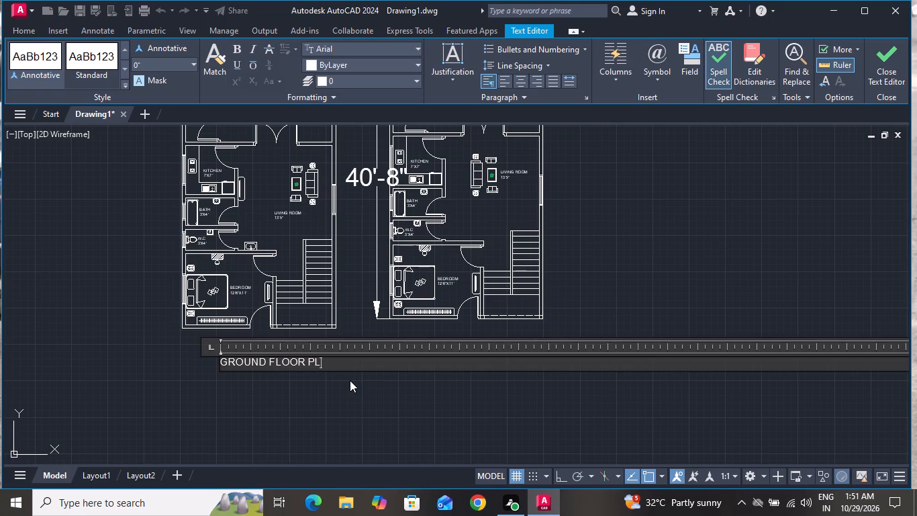
type("AN")
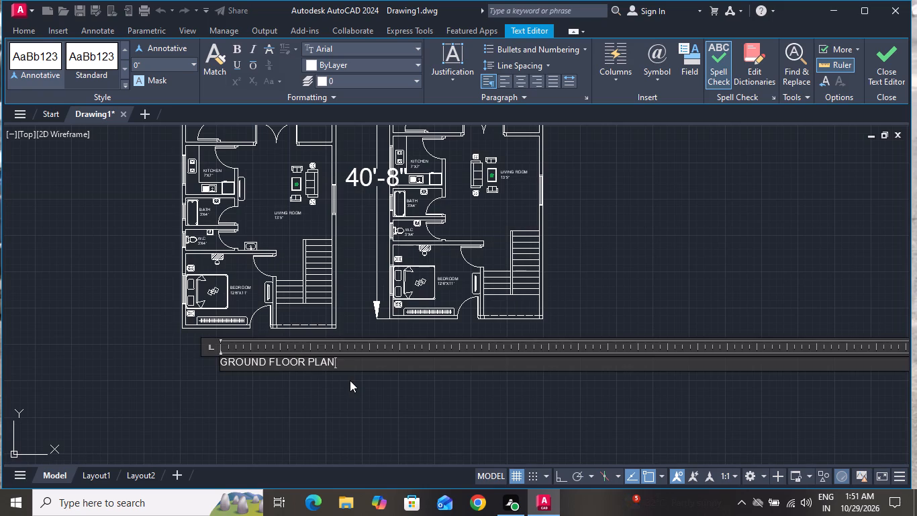
left_click(301, 384)
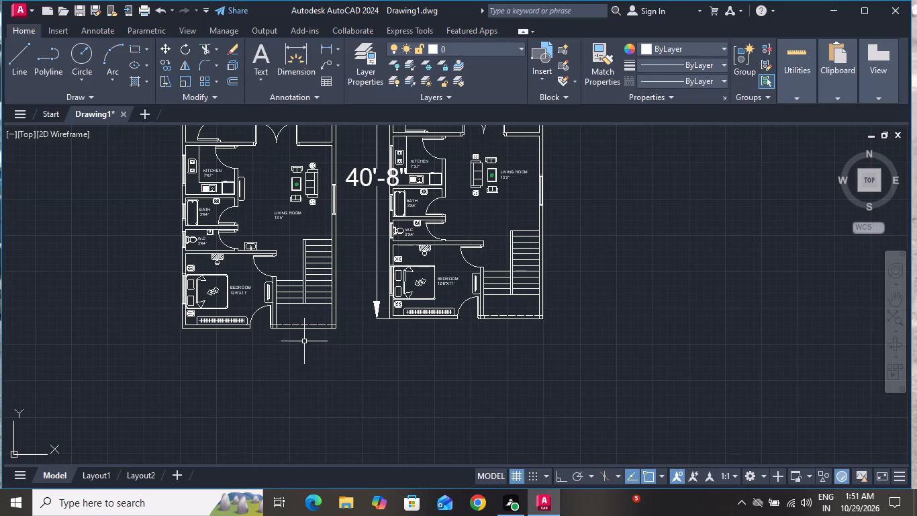
Set the text height of the new title below the first floor plan to 12".
left_click(304, 341)
left_click(197, 409)
right_click(197, 410)
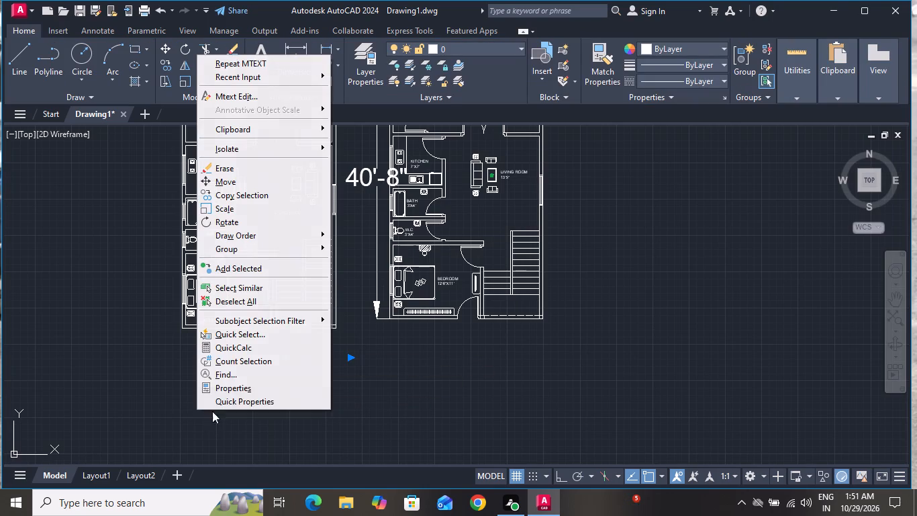
left_click(224, 385)
scroll(101, 304, "down", 2)
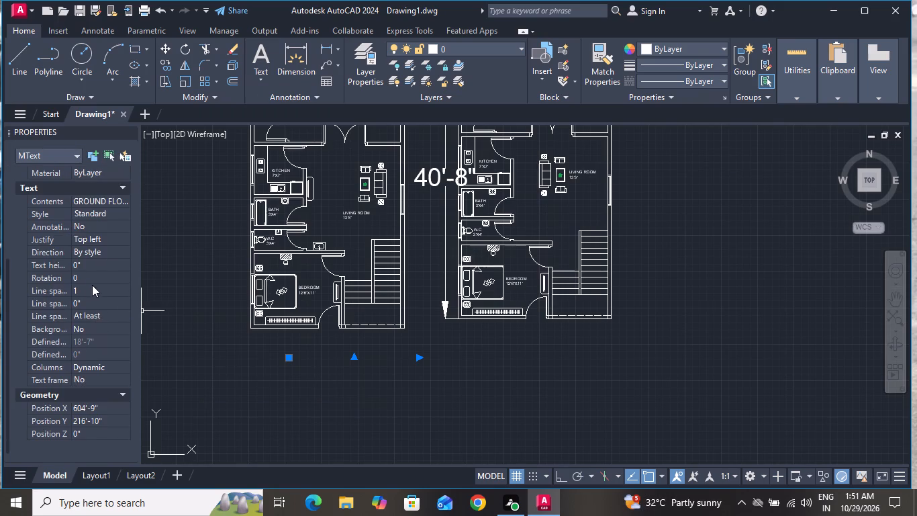
left_click(89, 268)
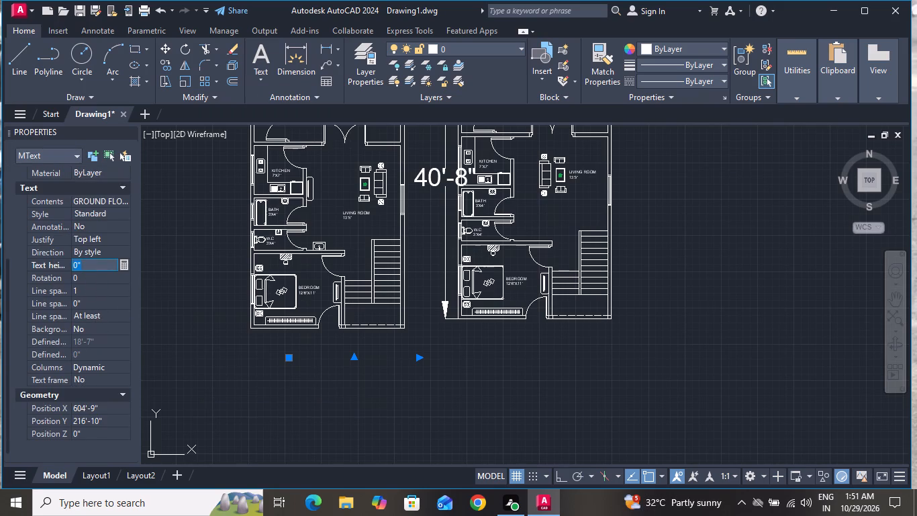
key("BackSpace")
type("12")
key("shift+quotedbl")
key("Return")
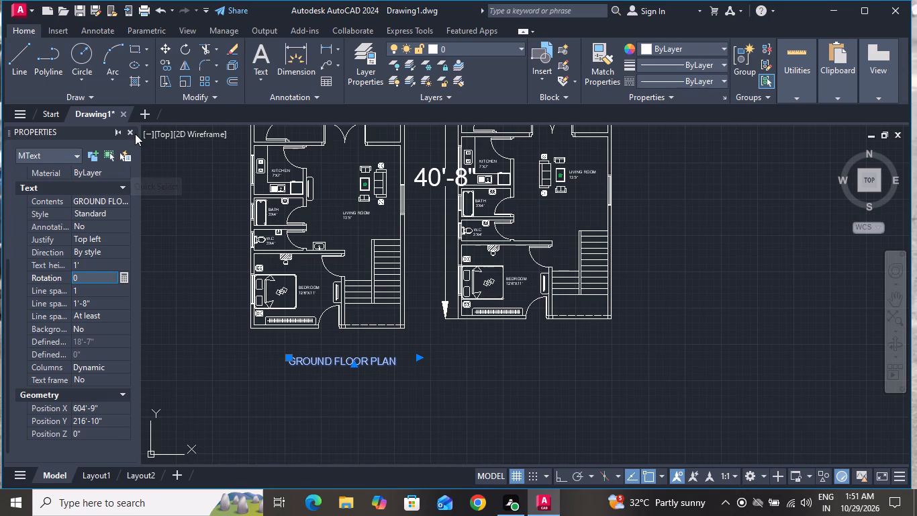
left_click(132, 132)
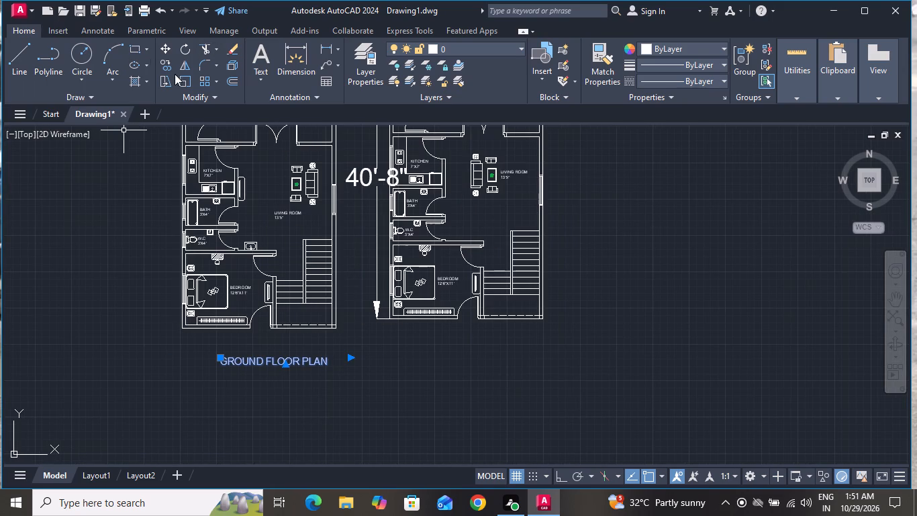
Copy the GROUND FLOOR PLAN title to the same level below the second floor plan.
left_click(164, 62)
left_click(265, 365)
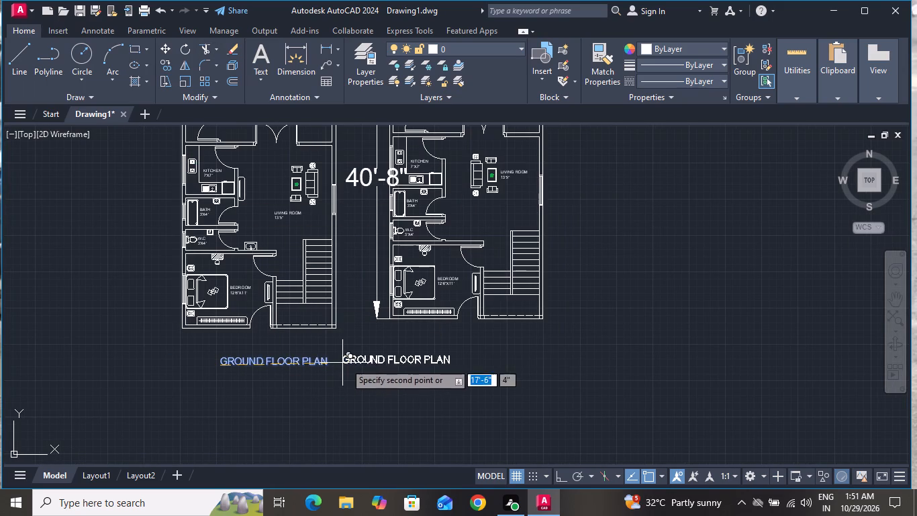
left_click(397, 365)
right_click(394, 368)
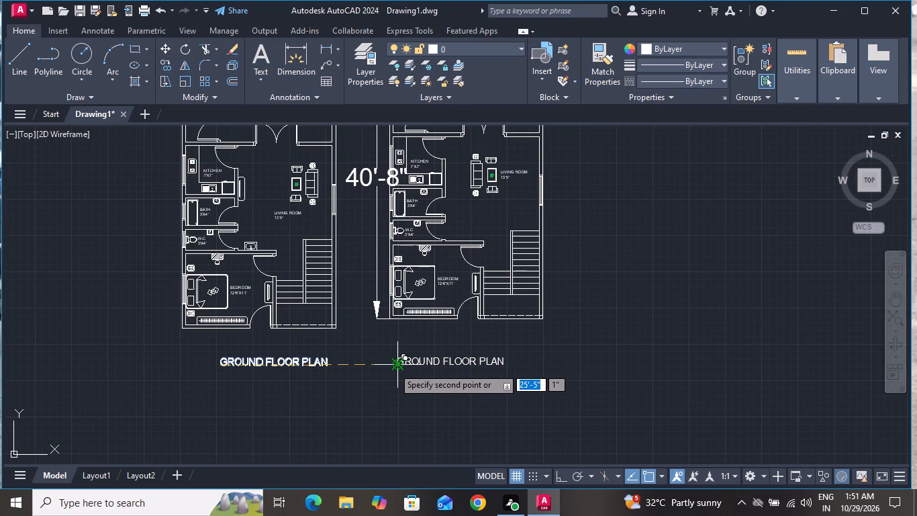
left_click(421, 193)
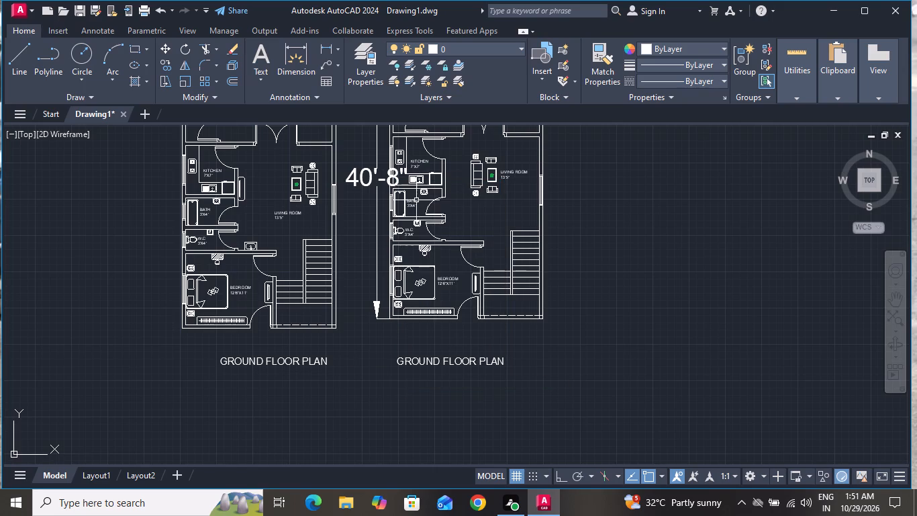
Change the copied title below the second floor plan to read "FIRST FLOOR PLAN".
scroll(467, 361, "up", 2)
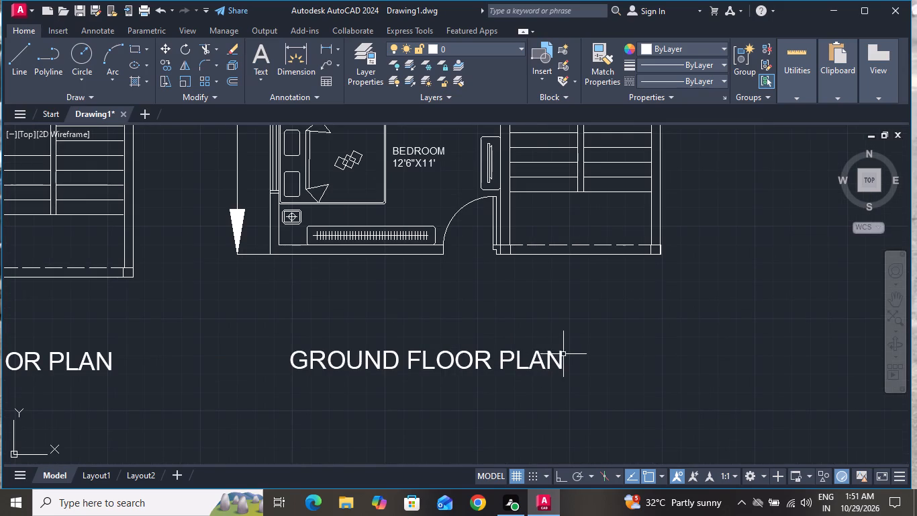
double_click(563, 354)
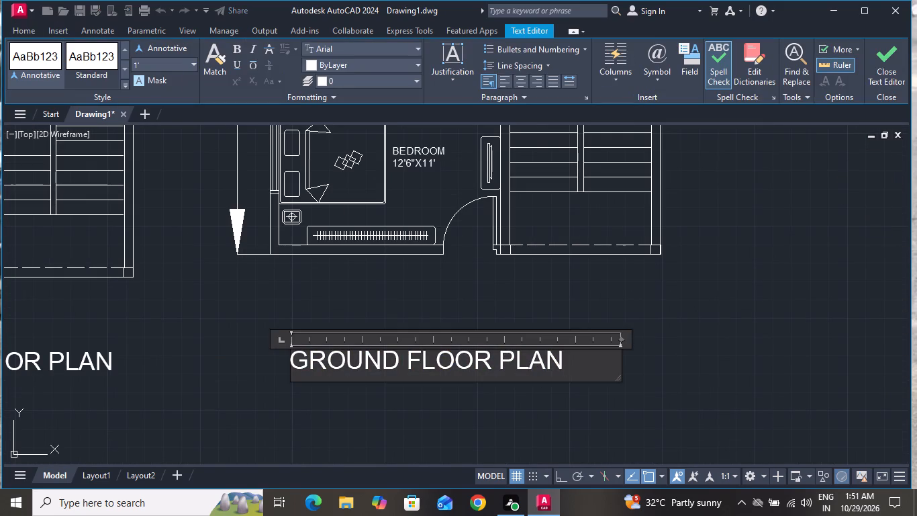
left_click(399, 357)
key("BackSpace")
key("BackSpace")
key("BackSpace")
key("BackSpace")
key("BackSpace")
key("BackSpace")
key("BackSpace")
key("BackSpace")
key("BackSpace")
key("BackSpace")
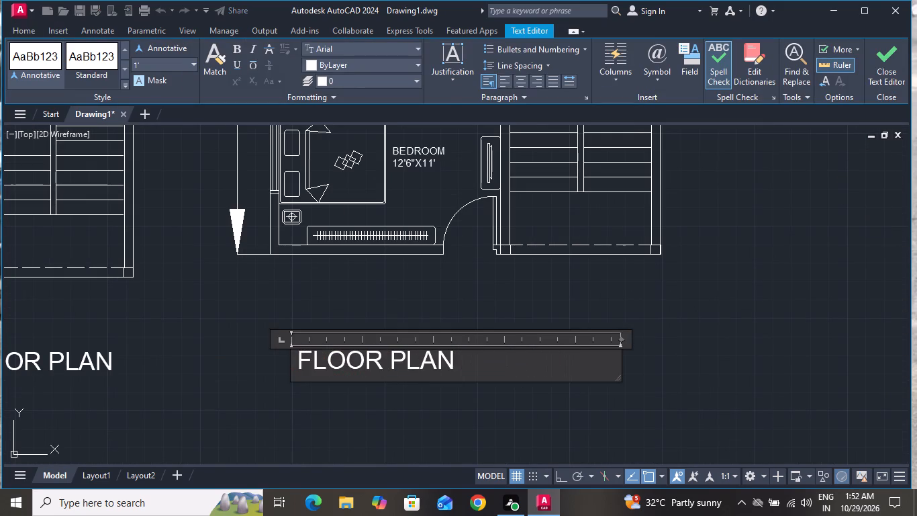
type("FI")
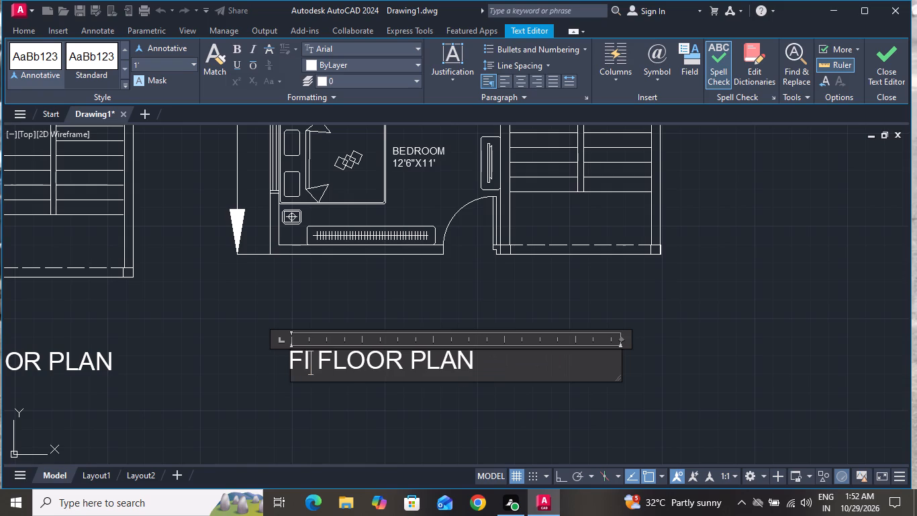
type("RST")
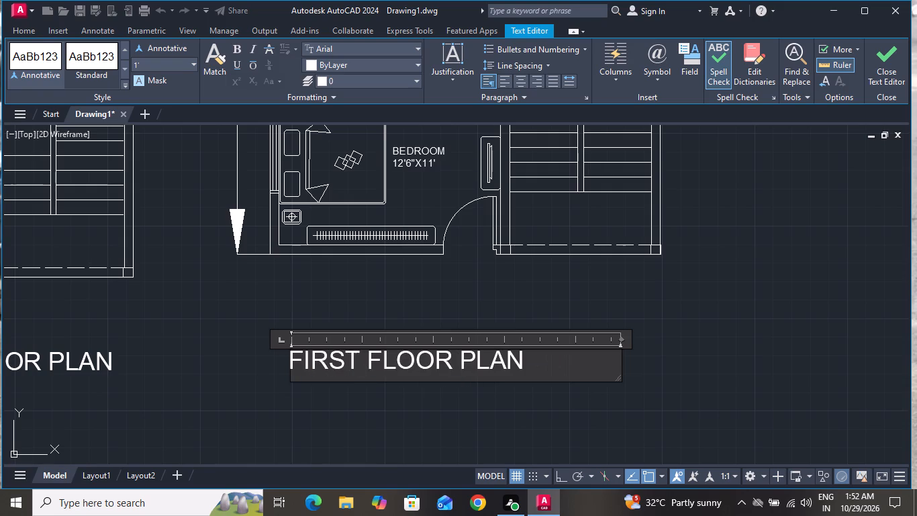
left_click(357, 418)
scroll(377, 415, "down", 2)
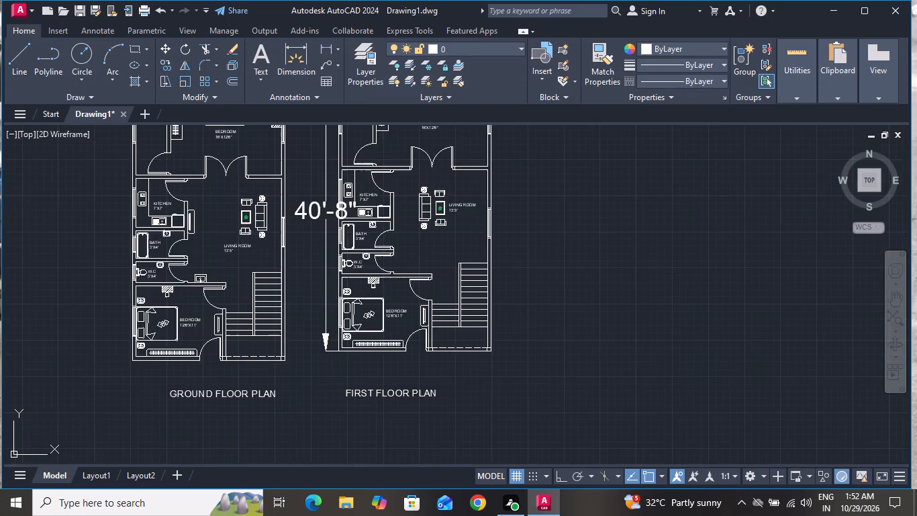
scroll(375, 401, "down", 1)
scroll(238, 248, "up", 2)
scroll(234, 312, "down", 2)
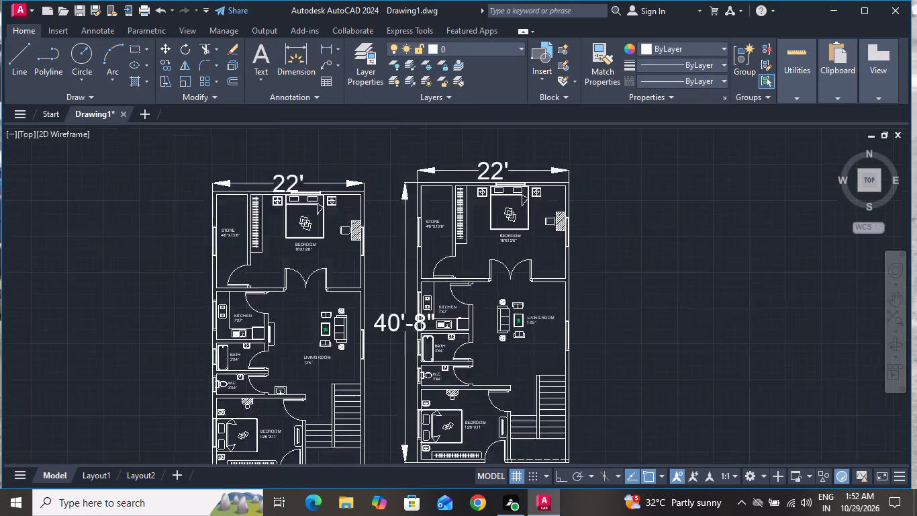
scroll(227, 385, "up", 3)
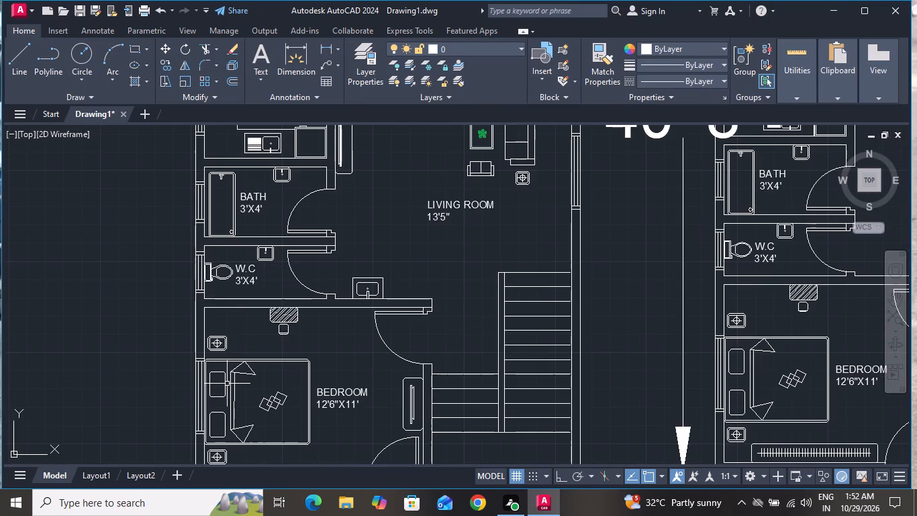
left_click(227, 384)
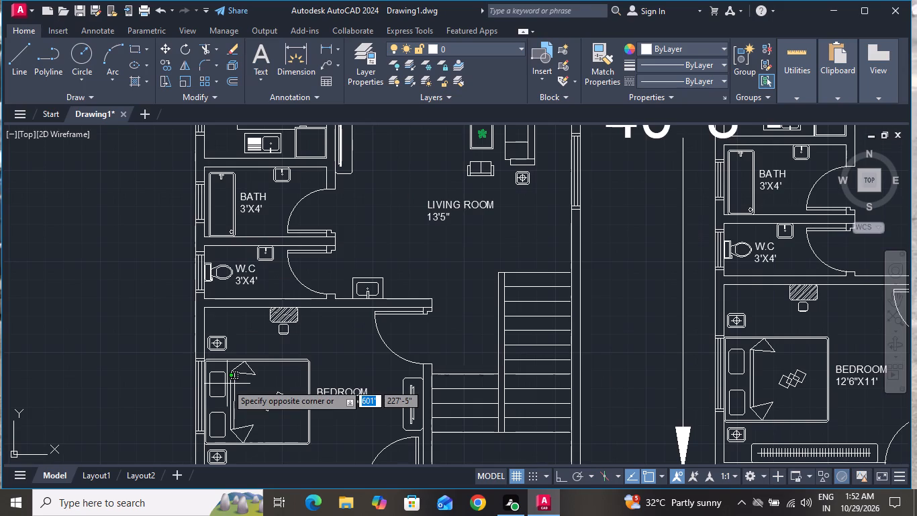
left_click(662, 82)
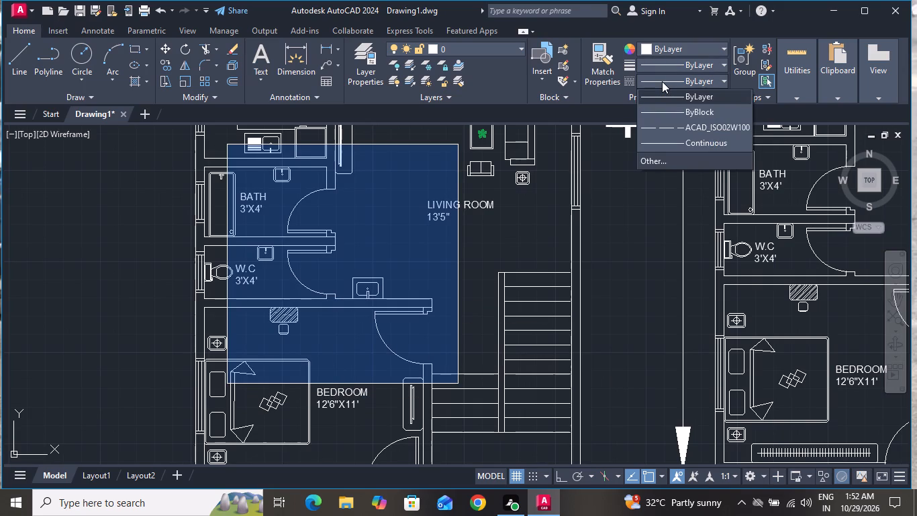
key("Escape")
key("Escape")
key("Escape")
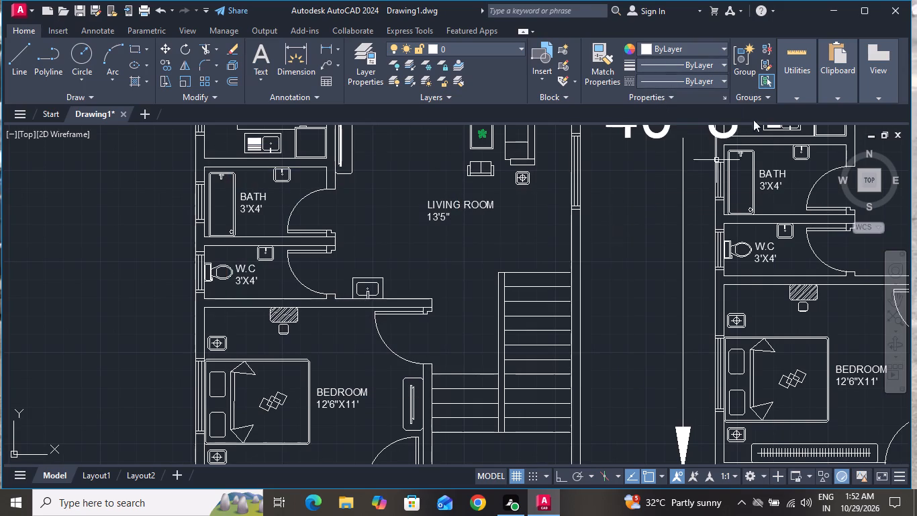
Draw a 5' by 5' square of Ortho lines with the ACAD_ISO02W100 linetype around the ground floor washbasin beside the W.C.
left_click(681, 81)
left_click(691, 131)
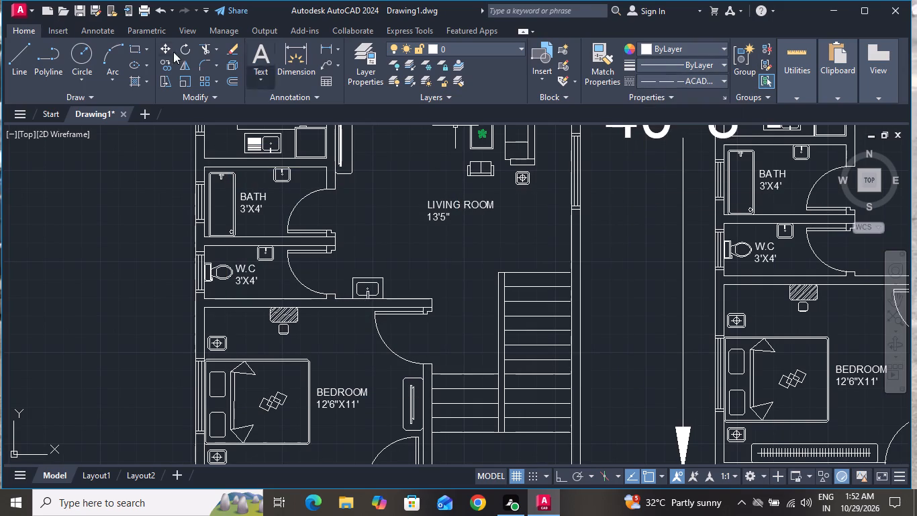
left_click(129, 46)
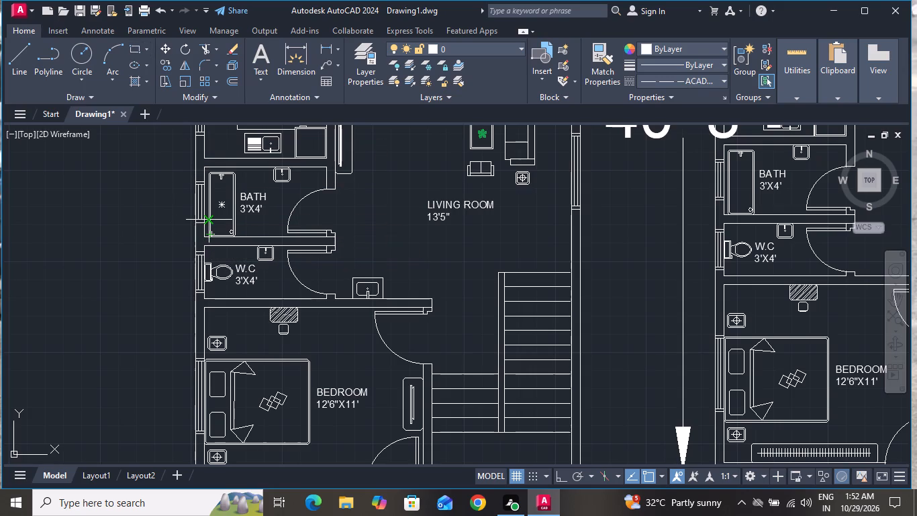
key("Escape")
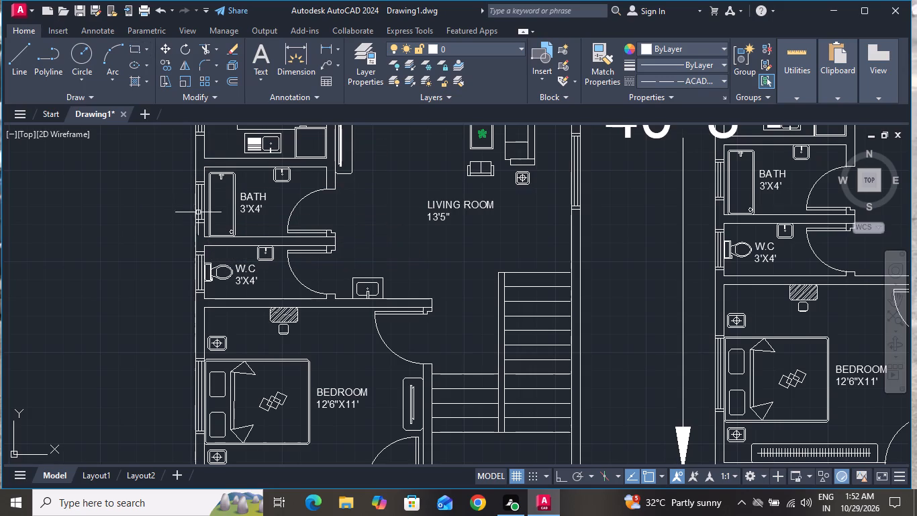
left_click(11, 52)
scroll(333, 263, "up", 2)
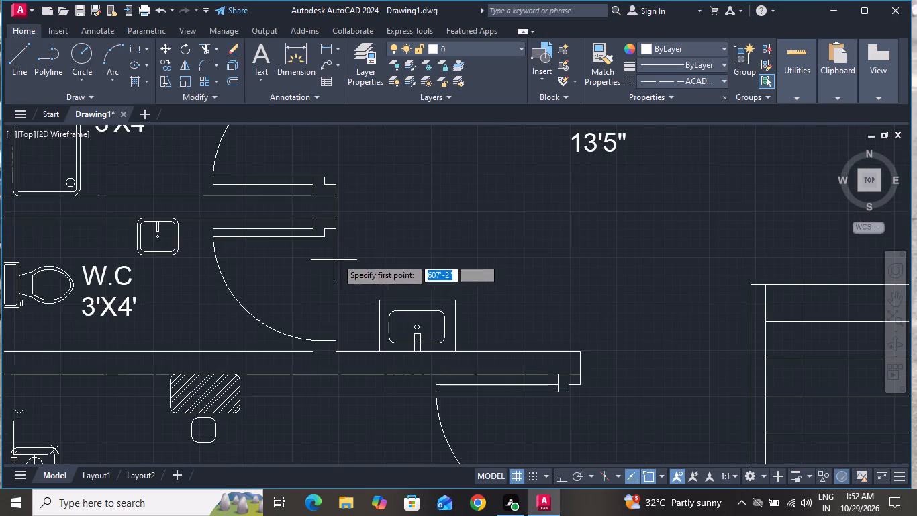
left_click(397, 191)
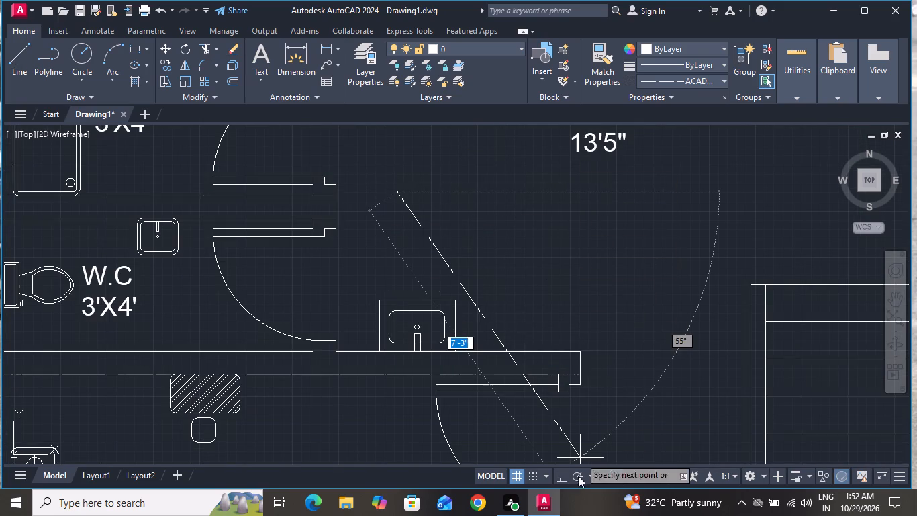
left_click(562, 473)
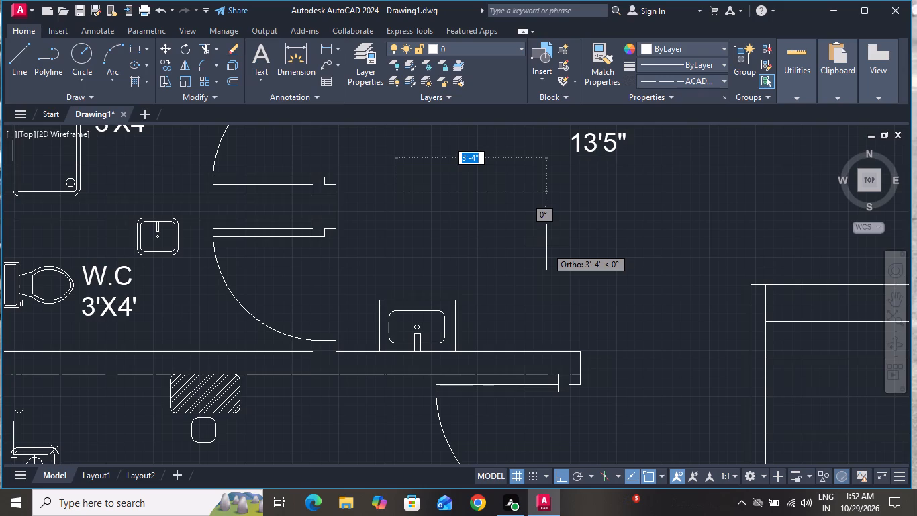
key("5")
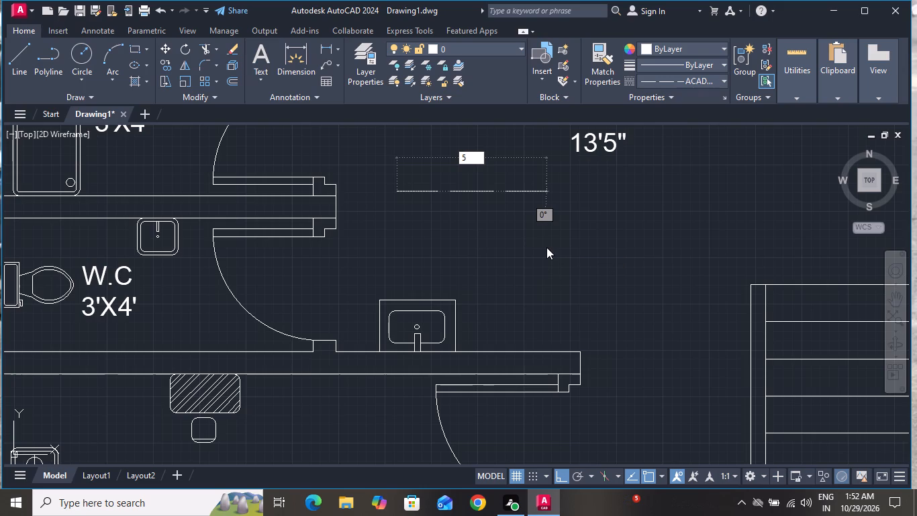
key("apostrophe")
key("Return")
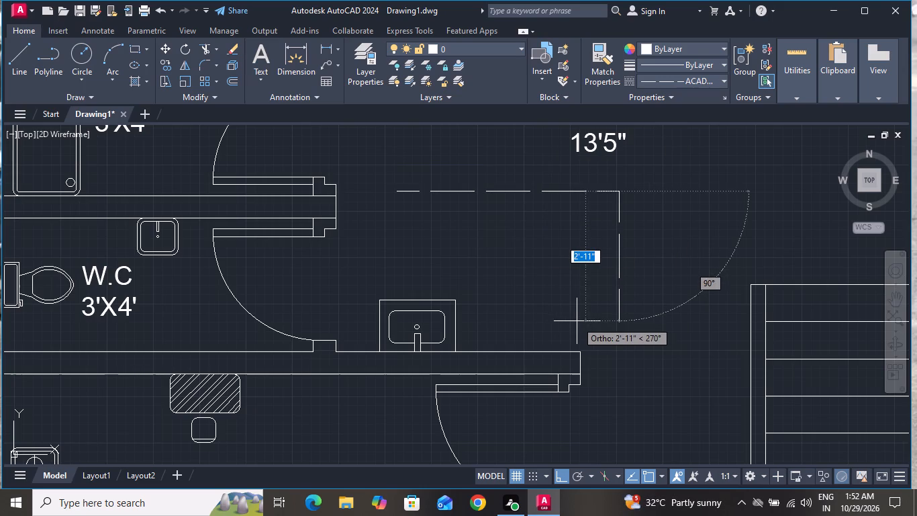
type("5'")
key("Return")
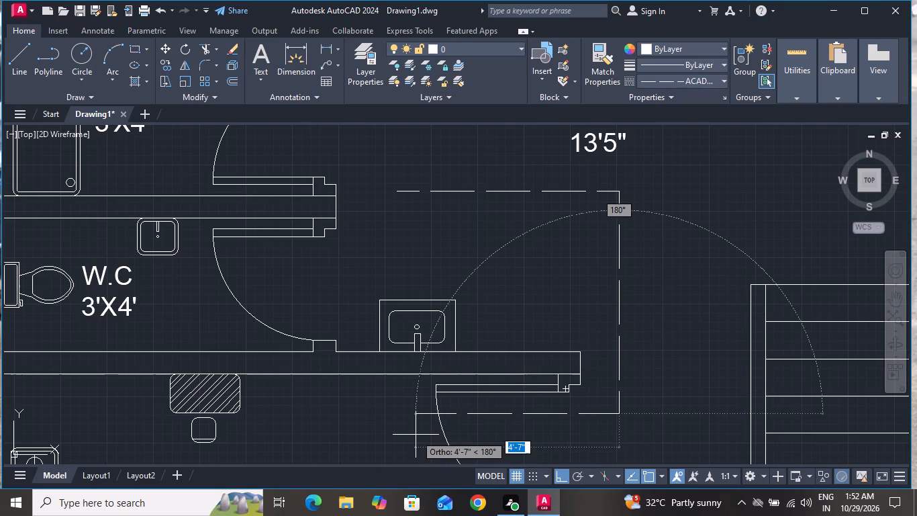
type("5'")
key("Return")
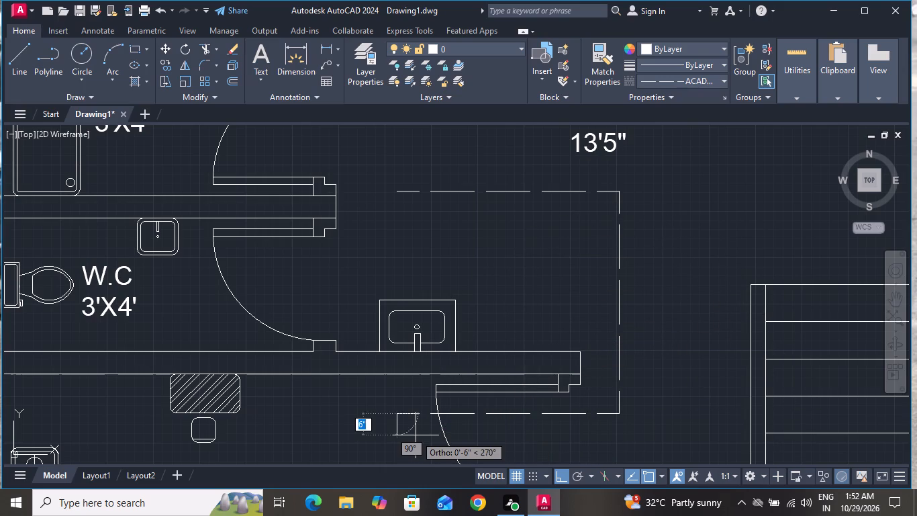
key("5")
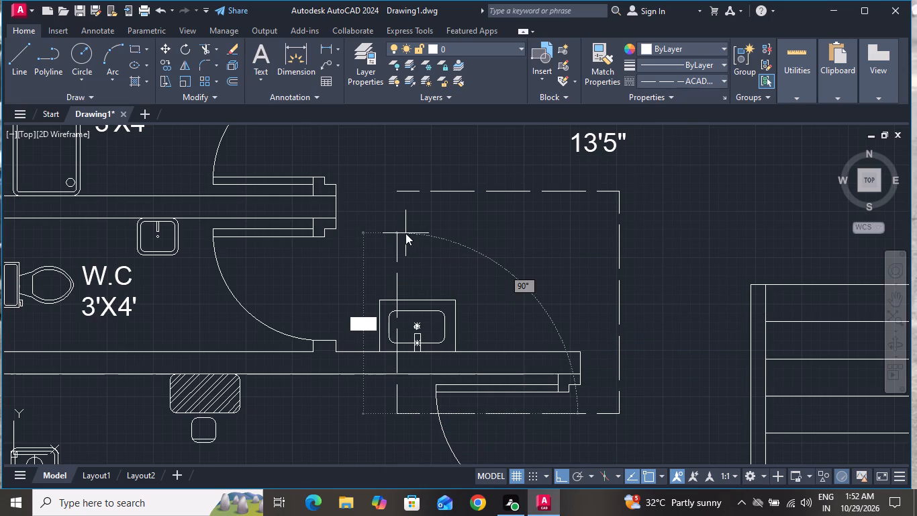
key("apostrophe")
key("Return")
right_click(405, 233)
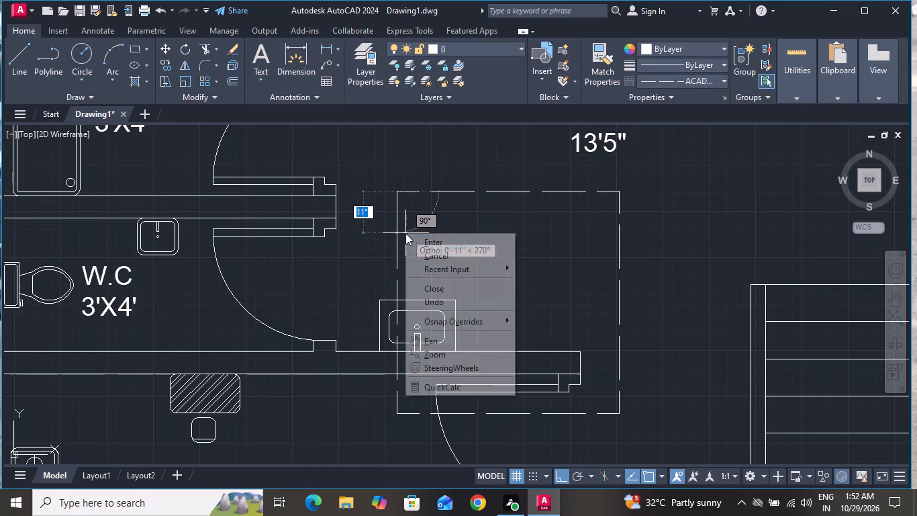
left_click(416, 253)
Move the dashed square straight up about 3'-8" into the ground floor living room, clear of the washbasin.
left_click(455, 189)
left_click(387, 232)
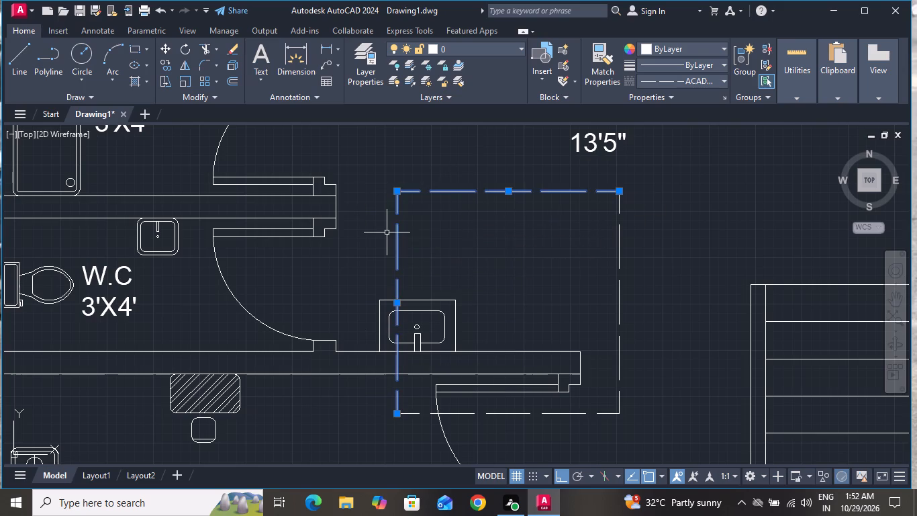
left_click(653, 248)
left_click(612, 446)
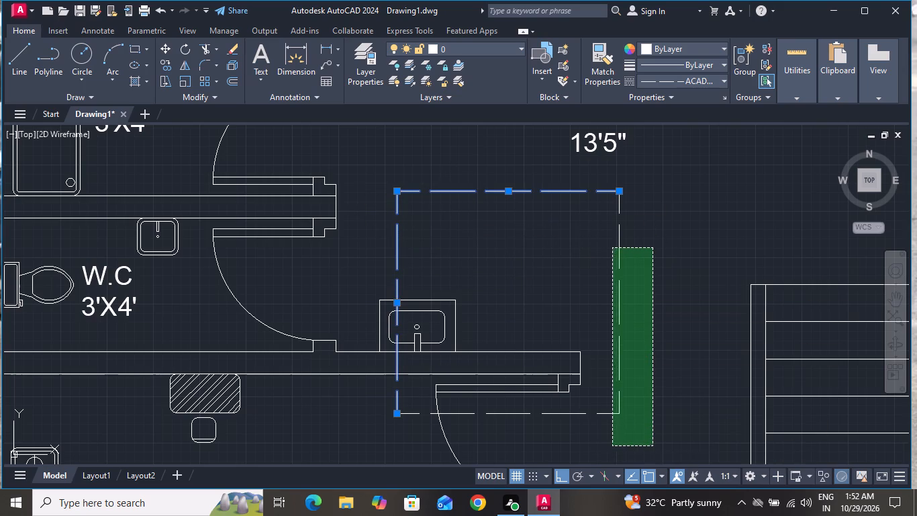
left_click(158, 50)
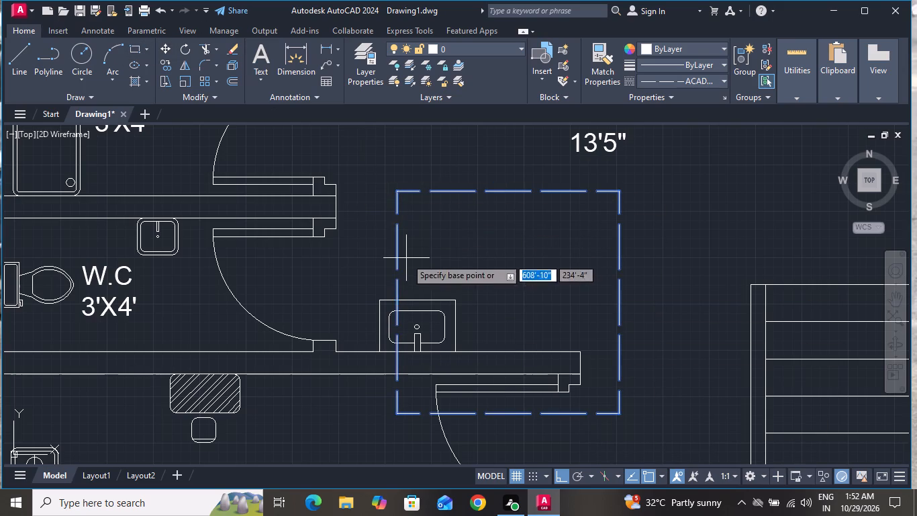
left_click(406, 258)
scroll(418, 296, "down", 3)
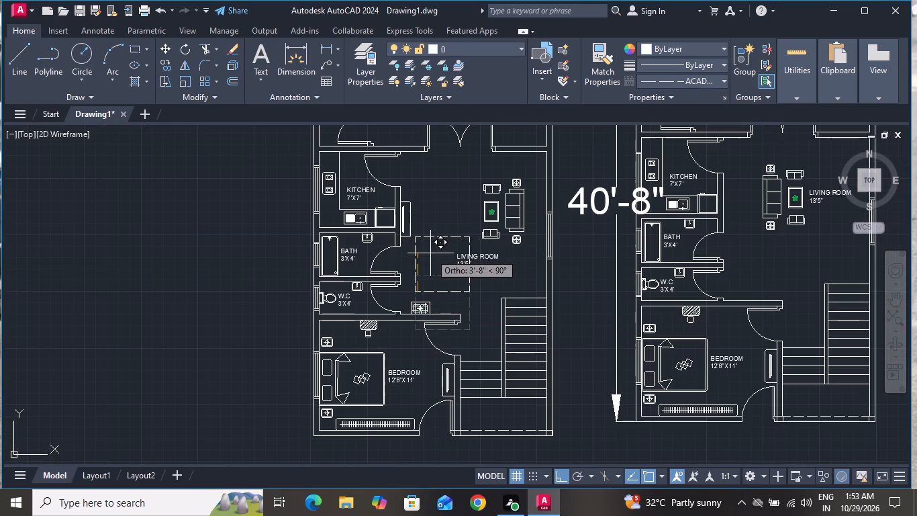
left_click(430, 253)
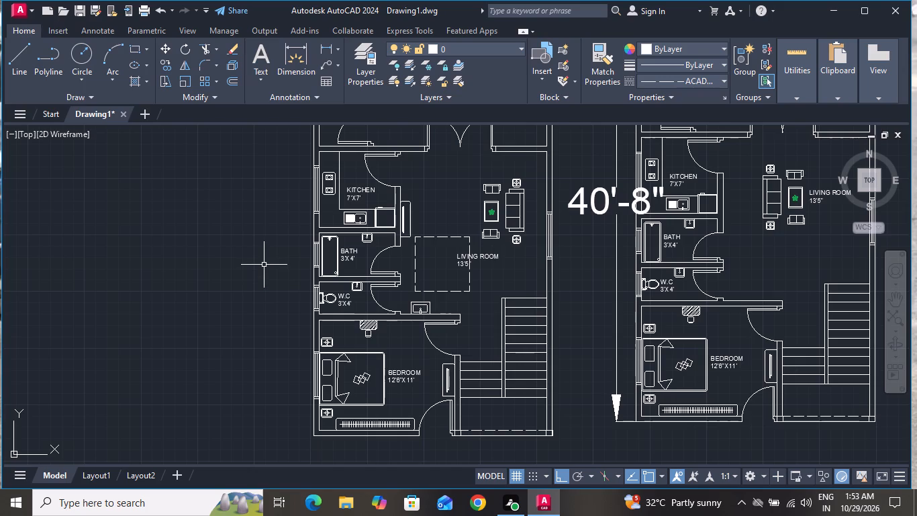
Delete the swing arc and door leaf of the outer door in the first floor plan's 12'6"X11' bedroom.
scroll(268, 251, "down", 1)
scroll(612, 346, "up", 3)
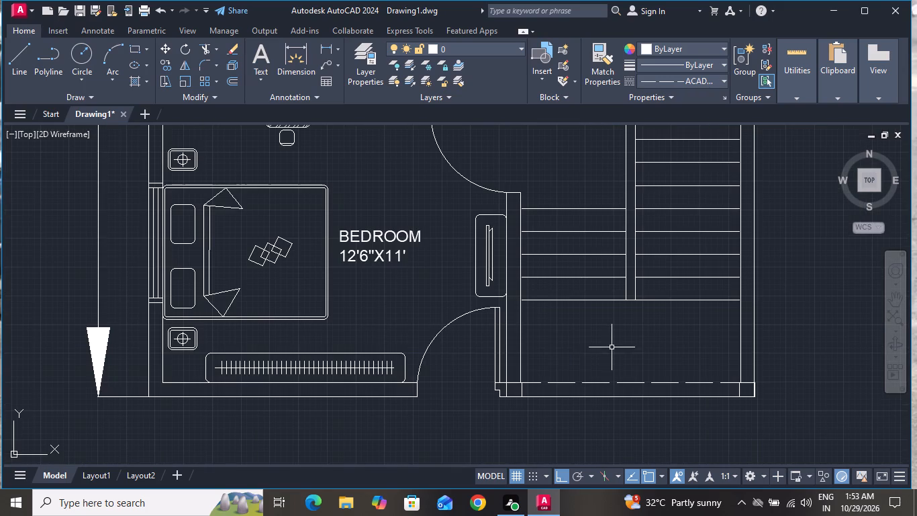
left_click(474, 310)
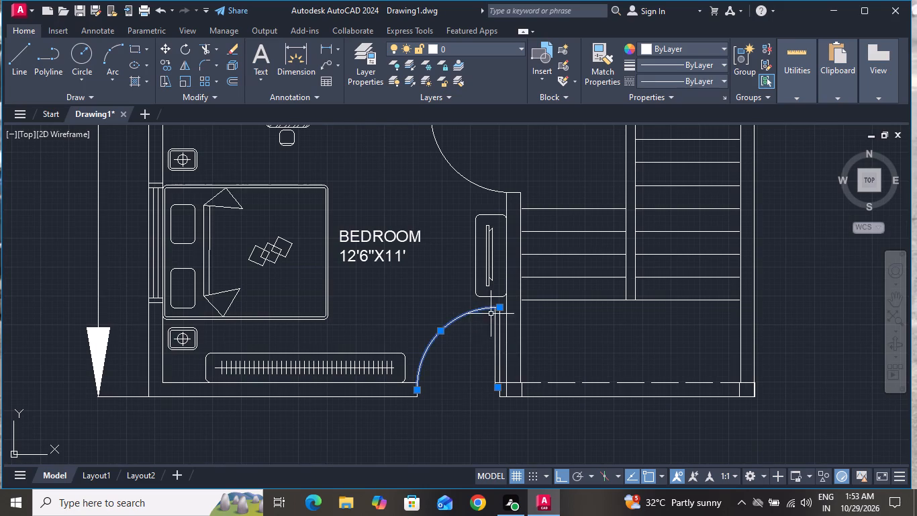
left_click(502, 320)
left_click(469, 325)
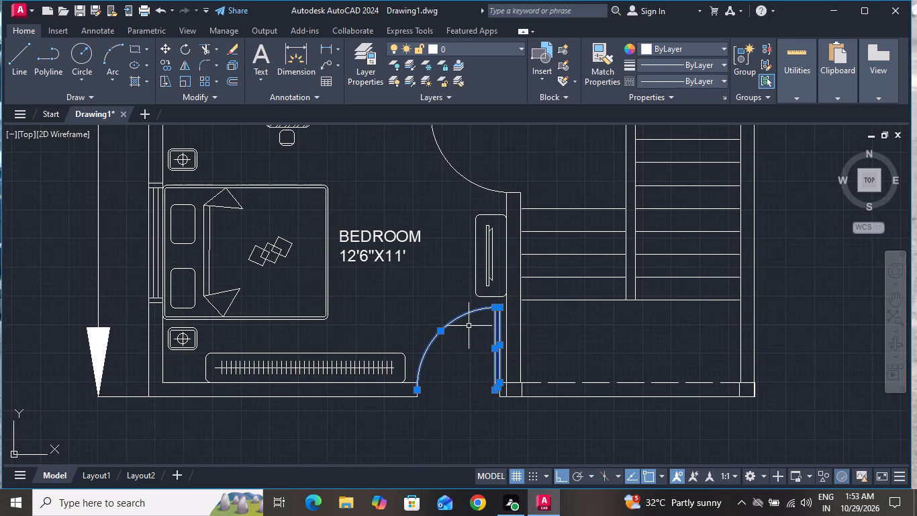
key("Delete")
Extend both outer wall lines across the removed door's opening in the first floor bedroom.
type("EX")
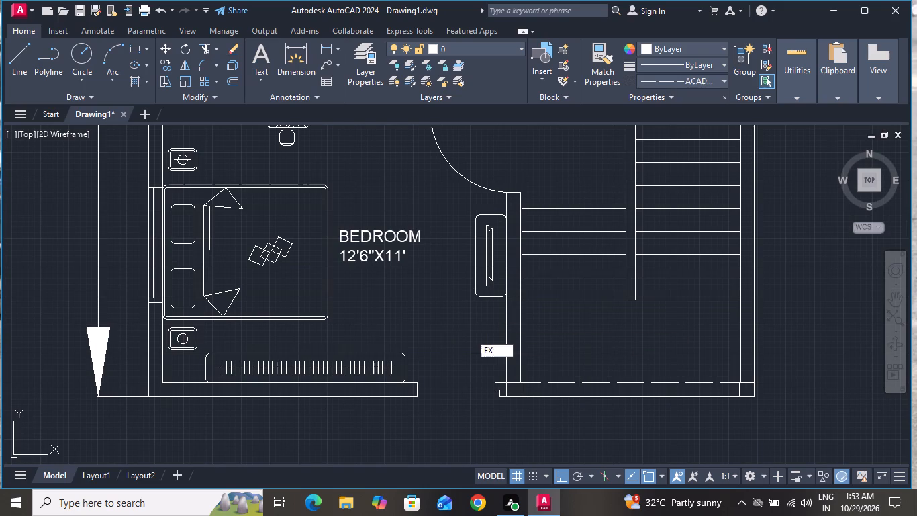
key("space")
key("space")
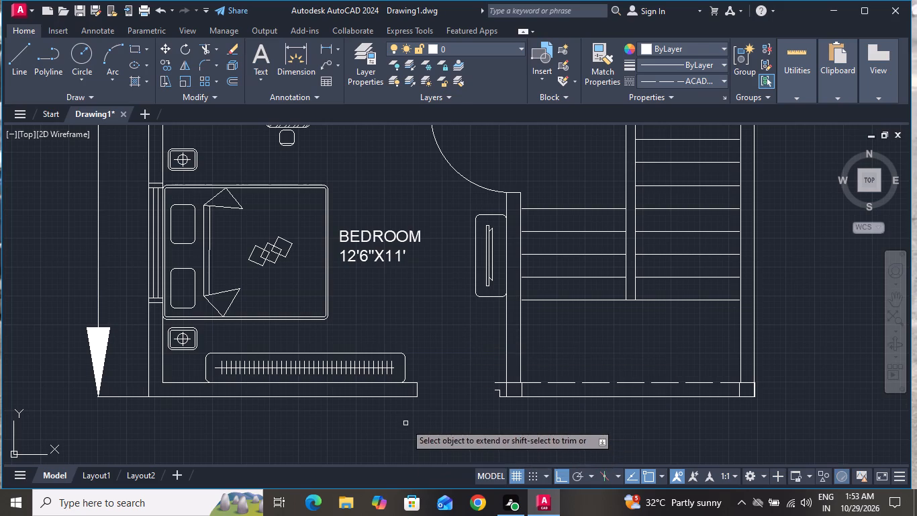
scroll(405, 423, "up", 2)
left_click(424, 320)
left_click(430, 409)
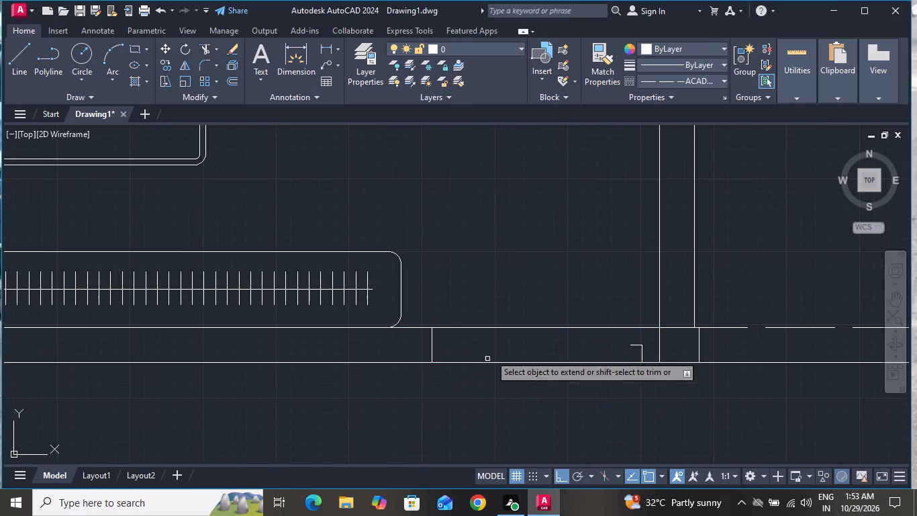
Trim away the leftover door-frame lines inside the closed outer wall opening of the first floor bedroom.
right_click(518, 279)
left_click(554, 302)
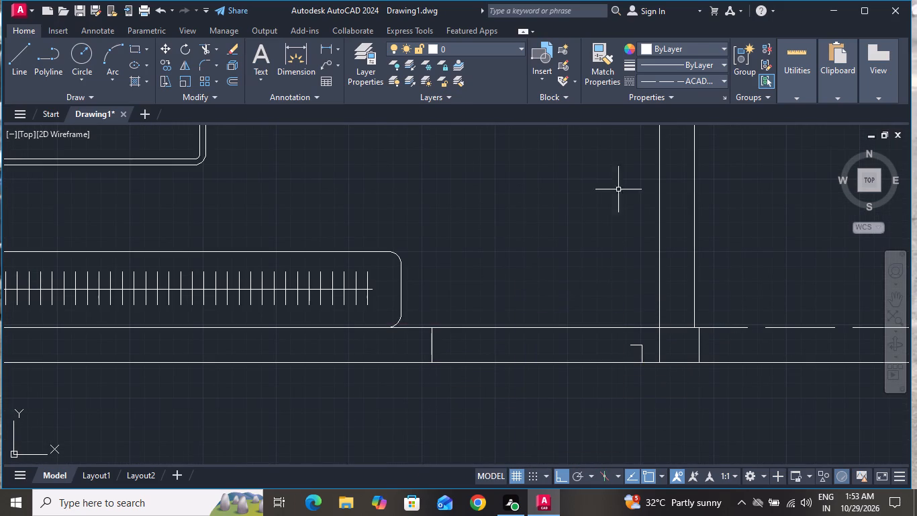
left_click(201, 44)
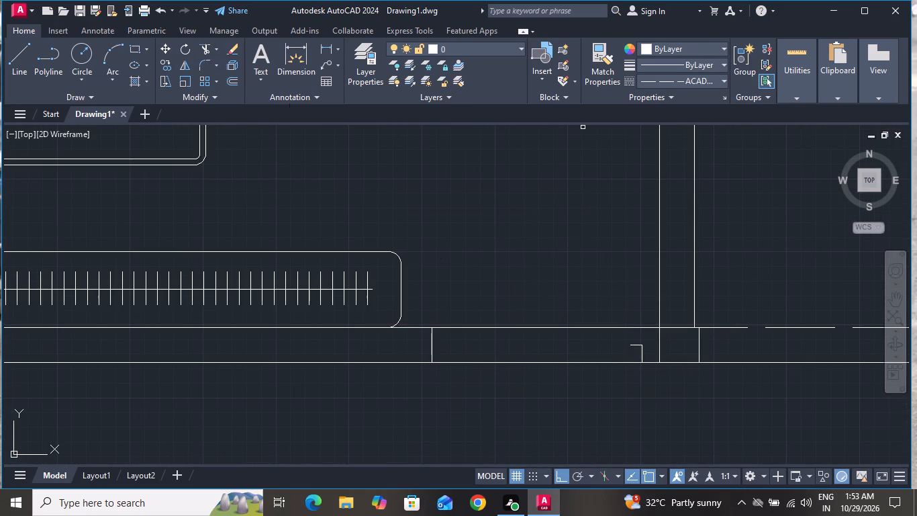
left_click(642, 343)
left_click(642, 350)
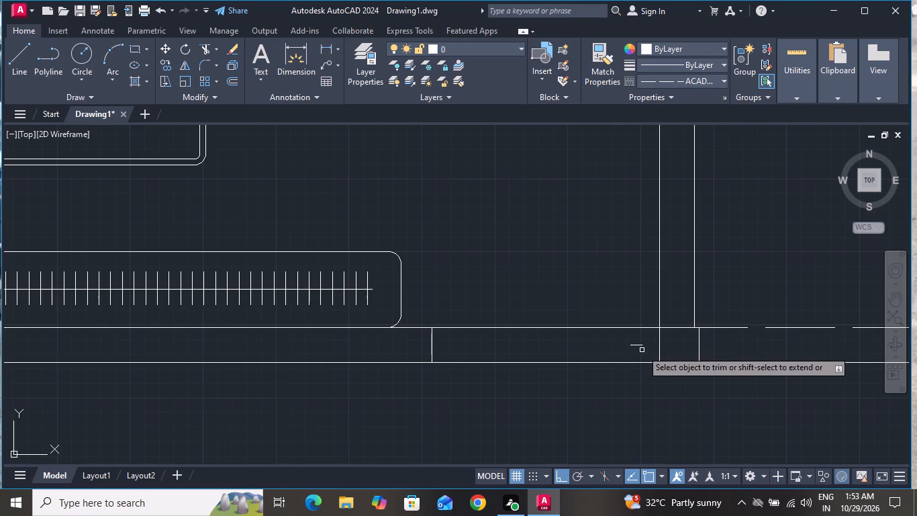
left_click(641, 344)
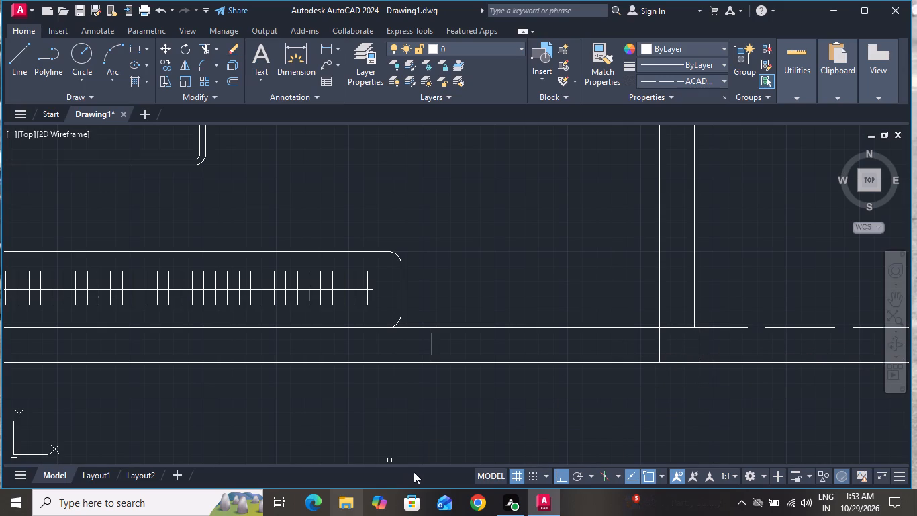
Trim away the dashed line along the outer wall below the staircase in the first floor plan.
scroll(414, 472, "down", 2)
scroll(699, 359, "down", 3)
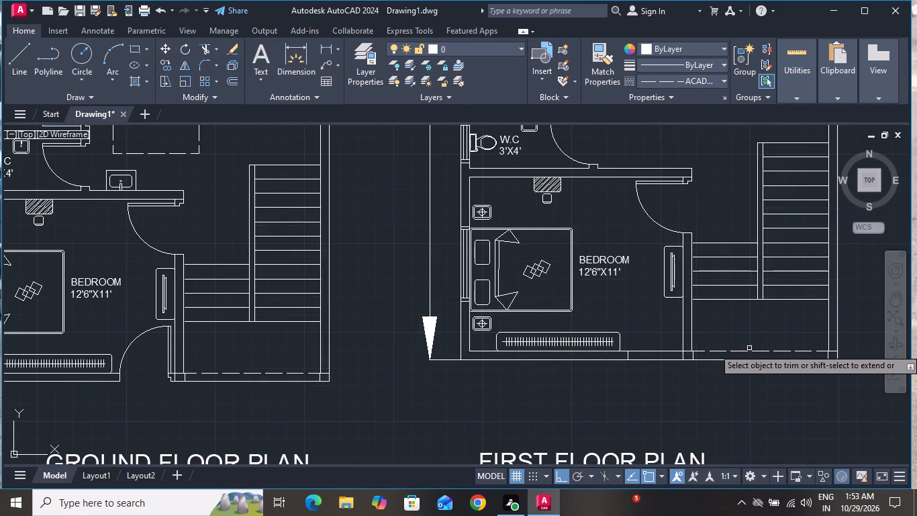
left_click(745, 352)
right_click(677, 396)
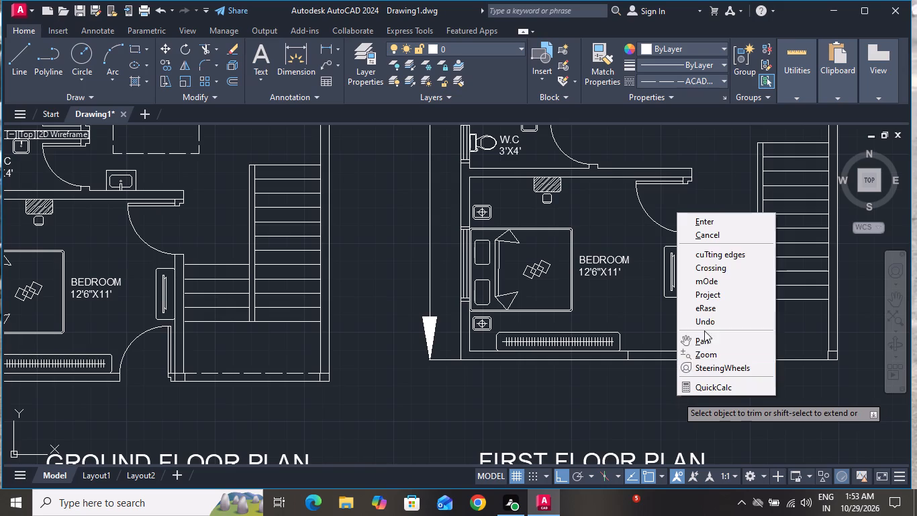
left_click(704, 233)
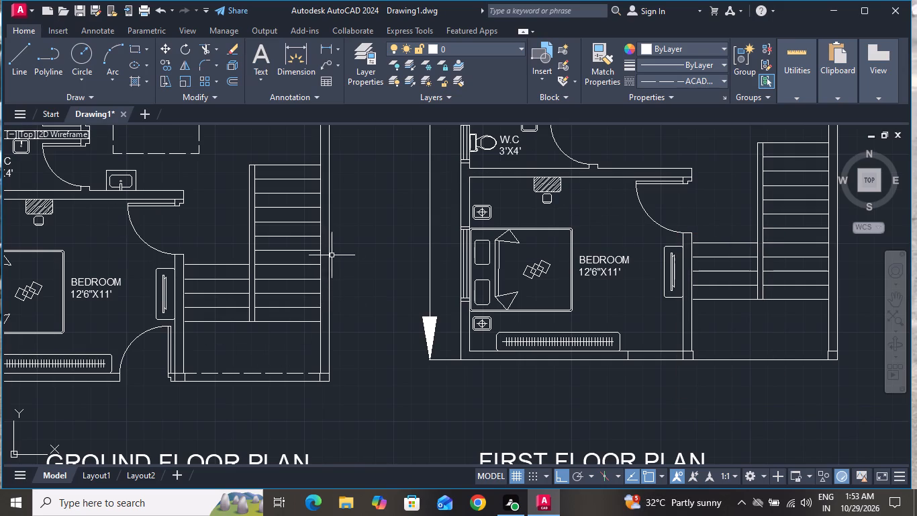
Delete the leftover short jamb line crossing the outer wall beside the wardrobe in the first floor bedroom.
scroll(617, 359, "up", 3)
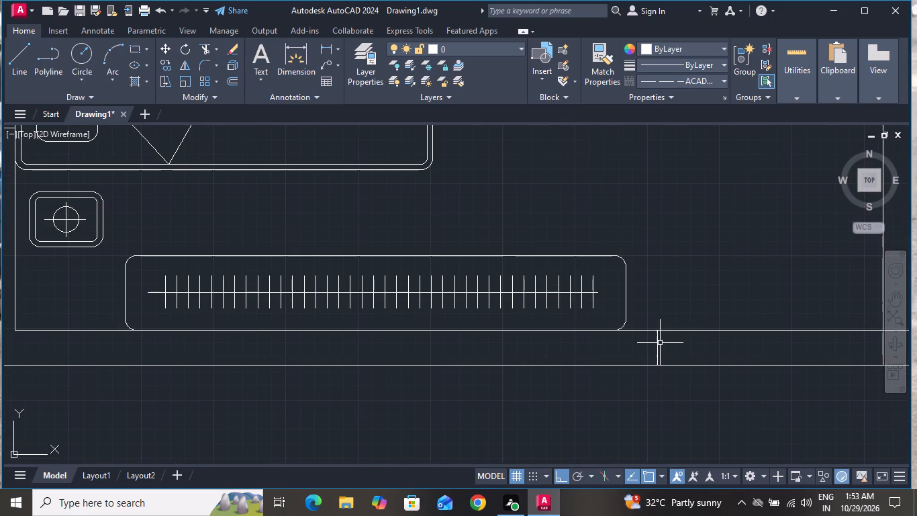
left_click(660, 343)
left_click(647, 351)
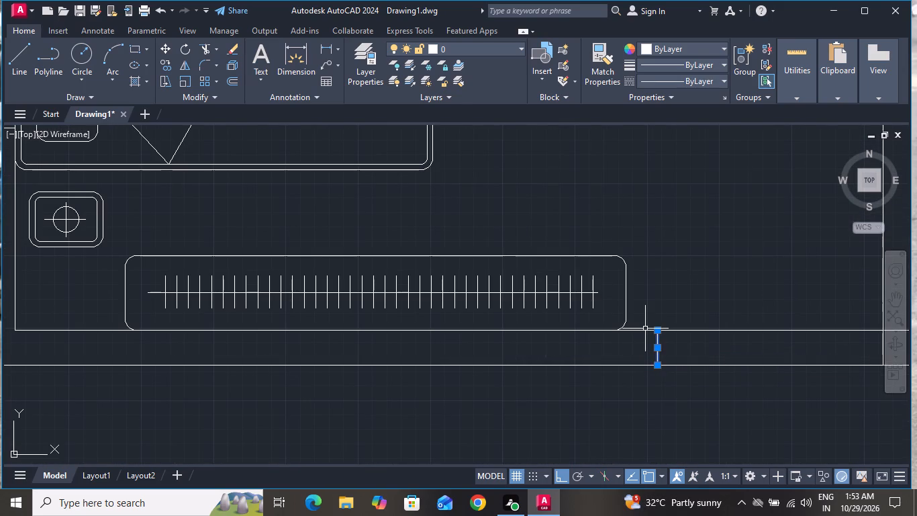
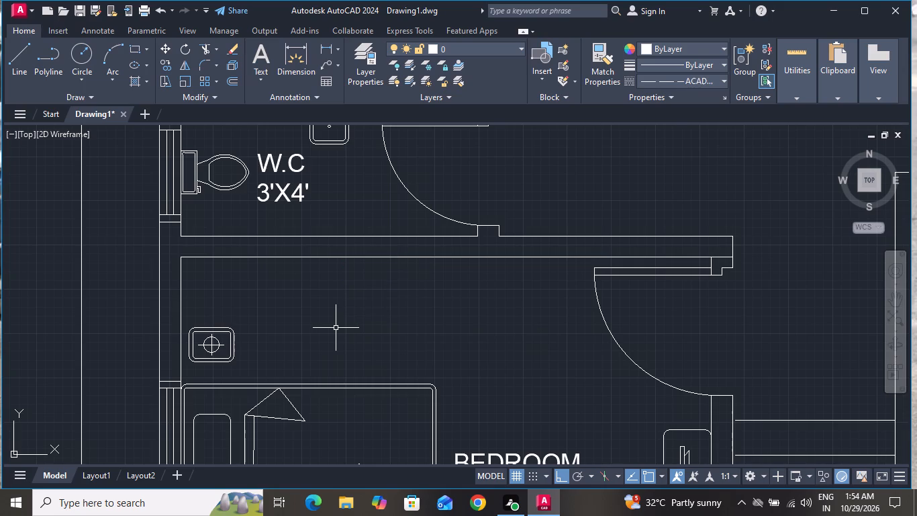
Move the first floor bedroom's wardrobe about 9'-0" straight up, against the wall shared with the W.C.
scroll(157, 150, "down", 4)
scroll(122, 220, "up", 2)
scroll(220, 228, "up", 2)
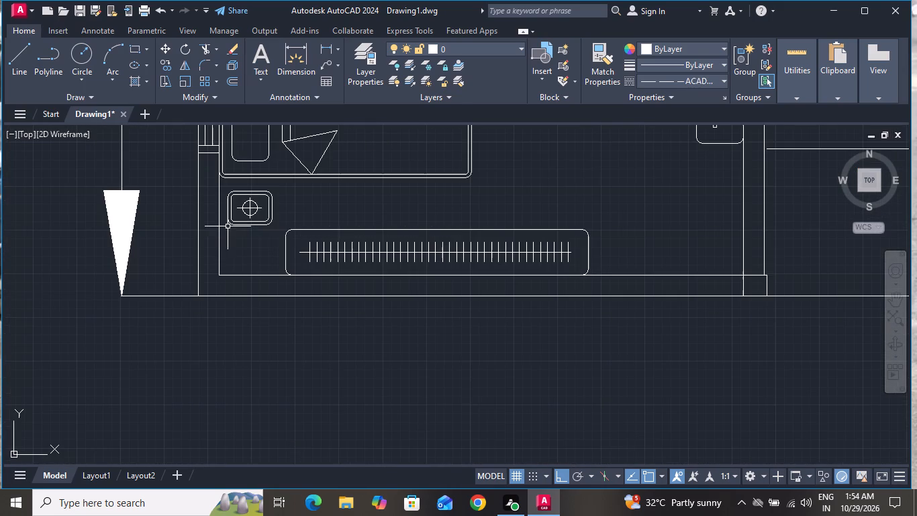
left_click(615, 213)
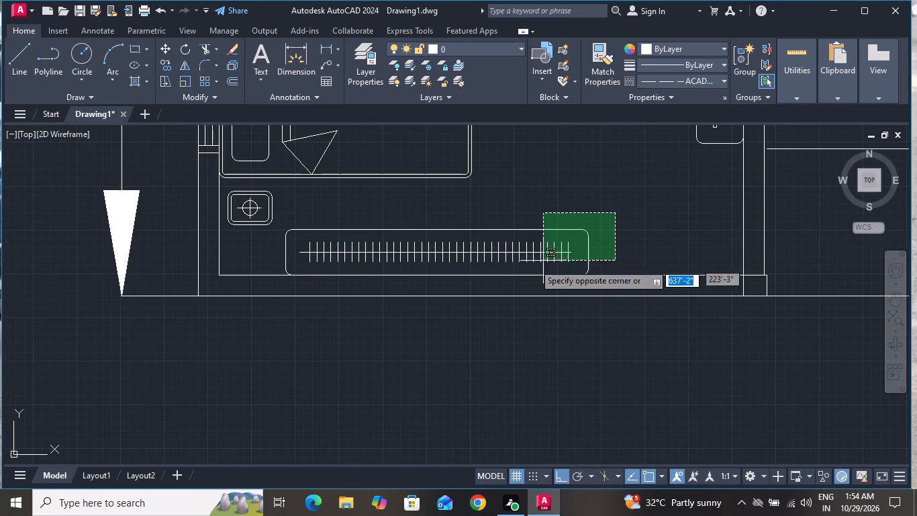
left_click(281, 264)
left_click(166, 47)
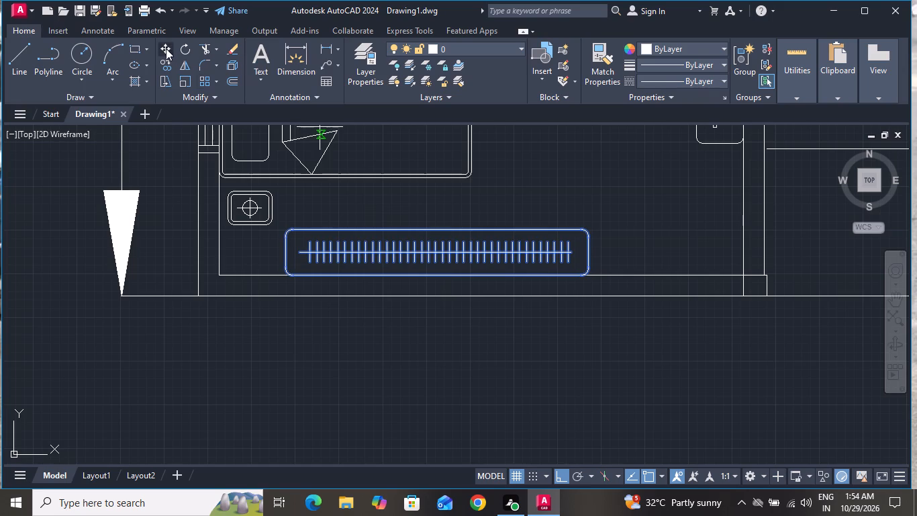
left_click(451, 255)
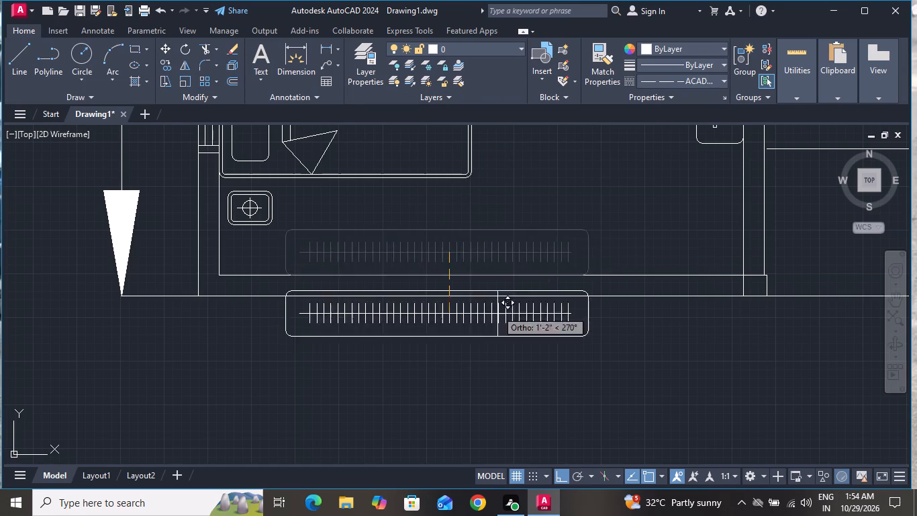
scroll(503, 361, "down", 3)
scroll(483, 253, "up", 2)
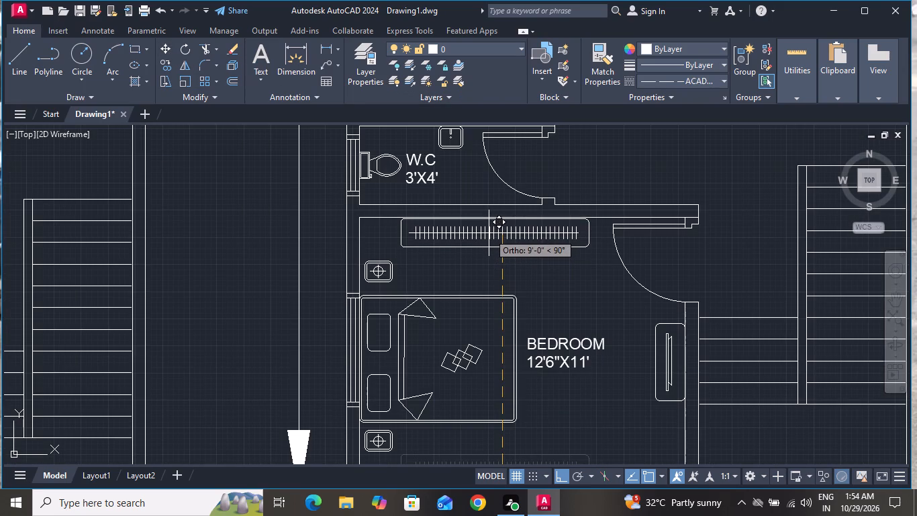
left_click(489, 233)
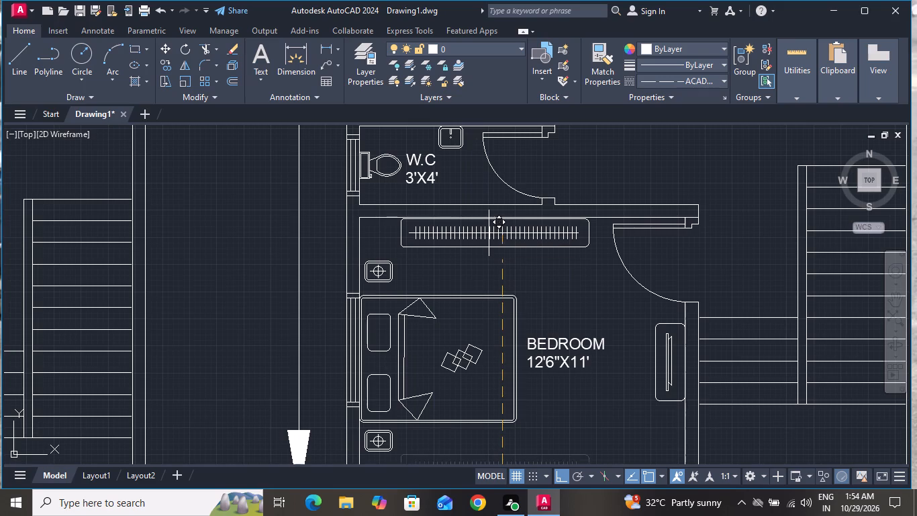
Draw a line across the thickness of the first floor bedroom's bottom wall, at the inner wall line's midpoint.
scroll(487, 259, "down", 2)
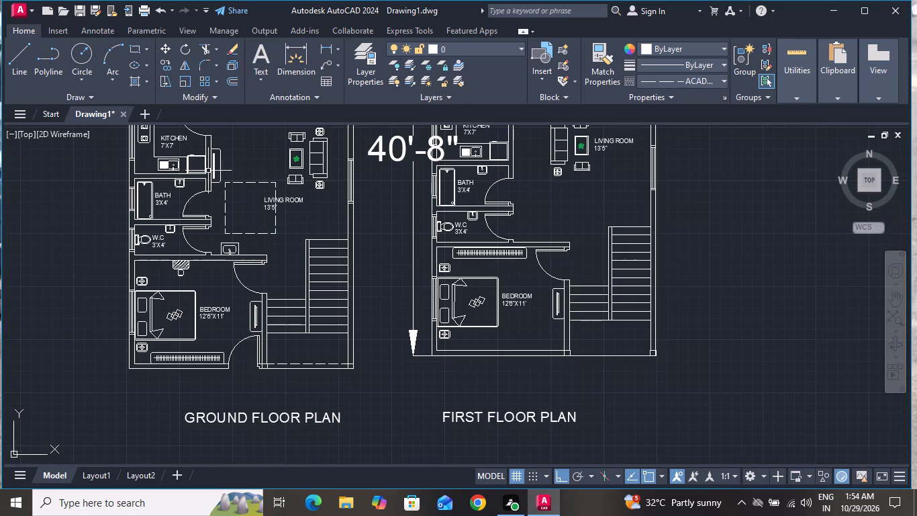
left_click(23, 57)
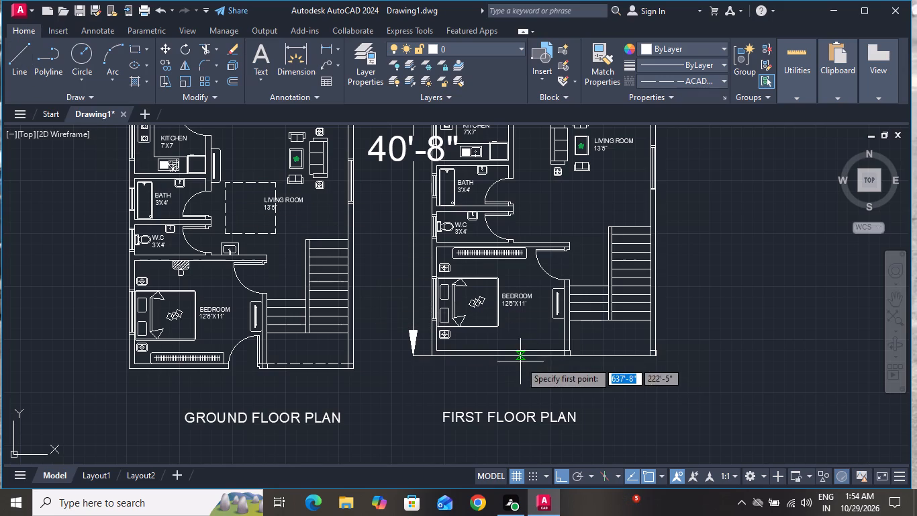
scroll(518, 365, "up", 3)
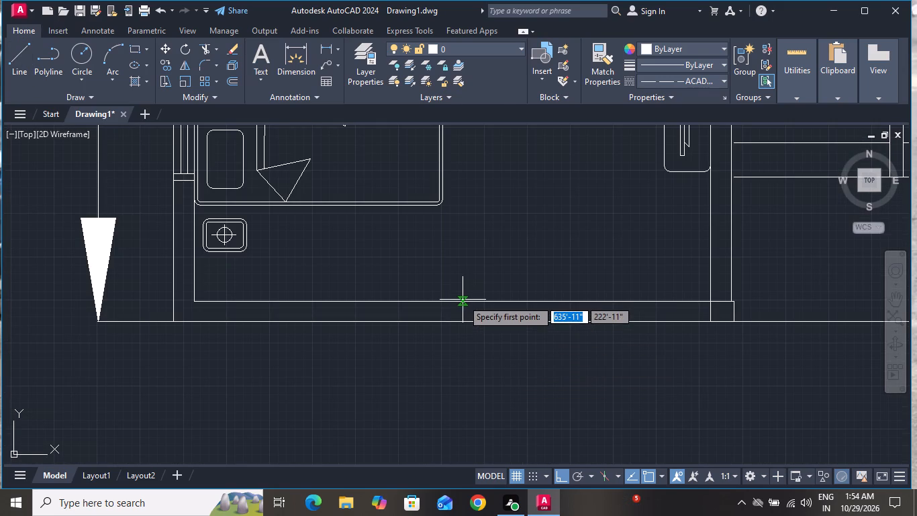
left_click(452, 301)
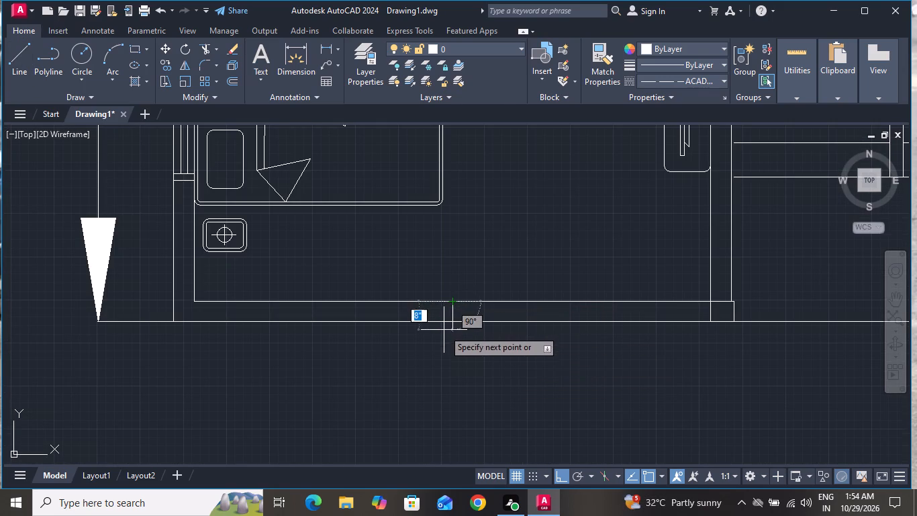
scroll(442, 335, "up", 1)
left_click(456, 314)
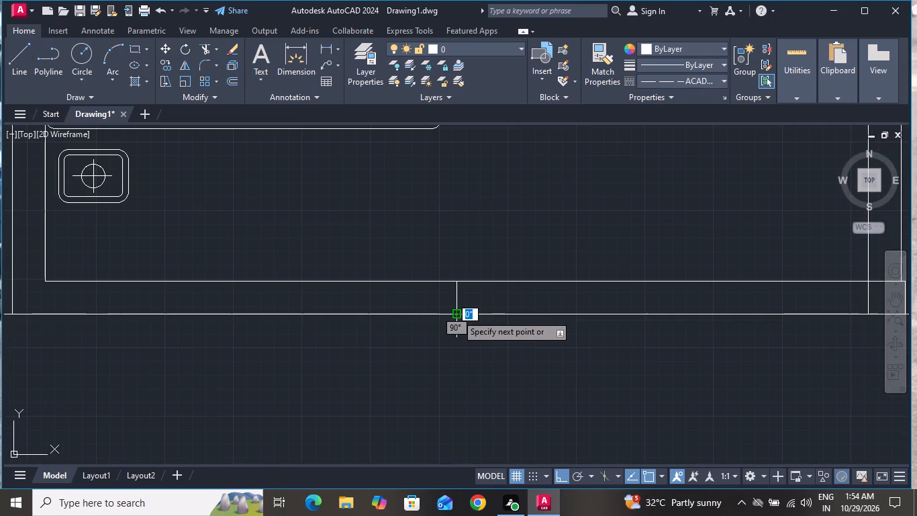
right_click(456, 314)
left_click(529, 328)
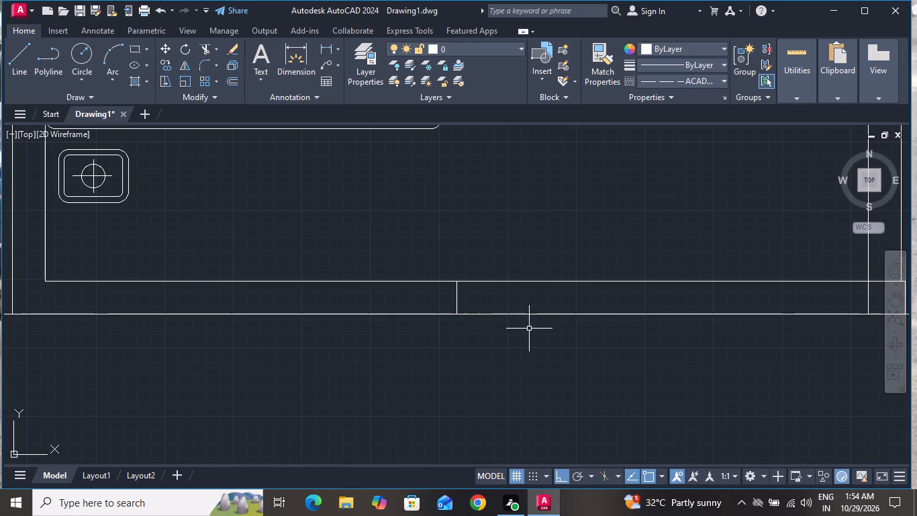
Offset the line across the bottom wall by 2' to both sides to mark the window opening.
type("O 2'")
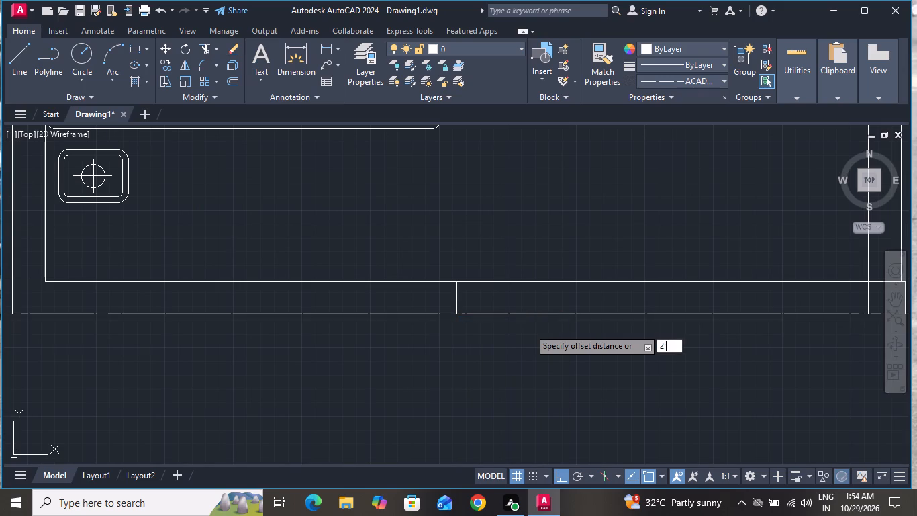
key("Return")
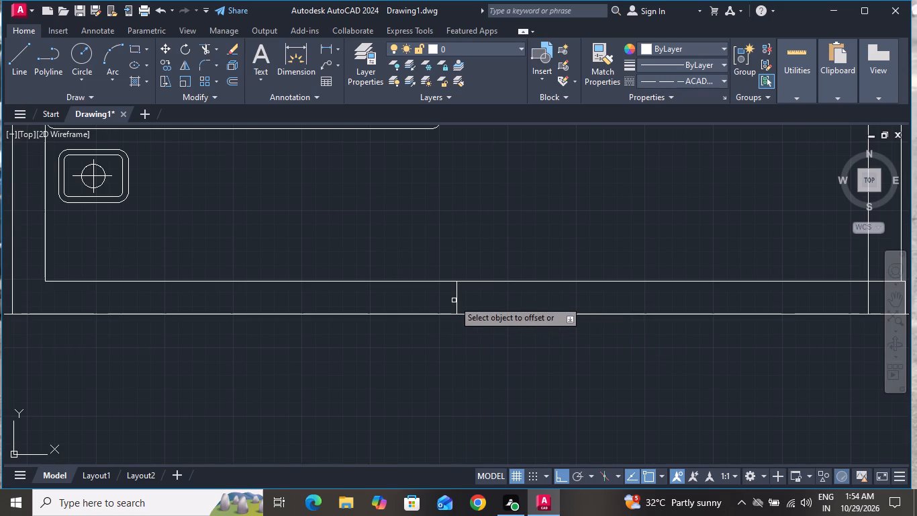
left_click(454, 297)
left_click(455, 295)
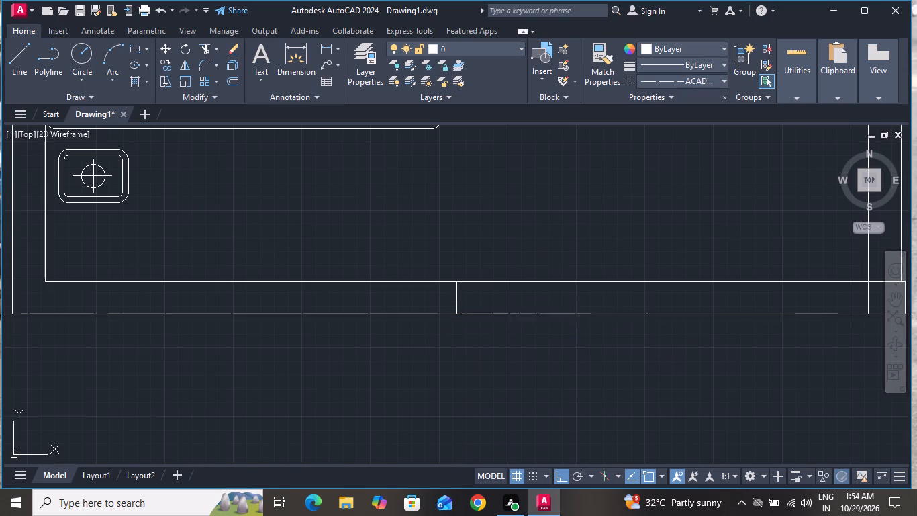
left_click(390, 299)
left_click(456, 302)
left_click(515, 301)
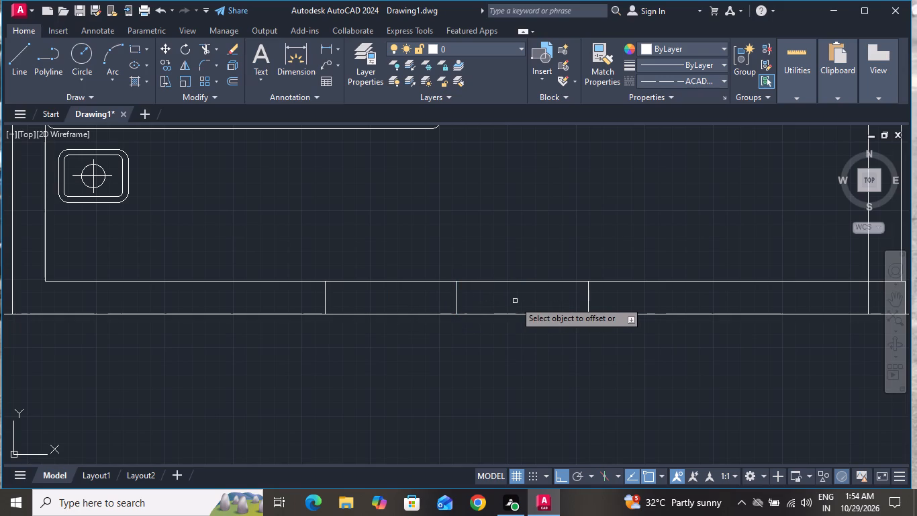
right_click(515, 301)
left_click(528, 317)
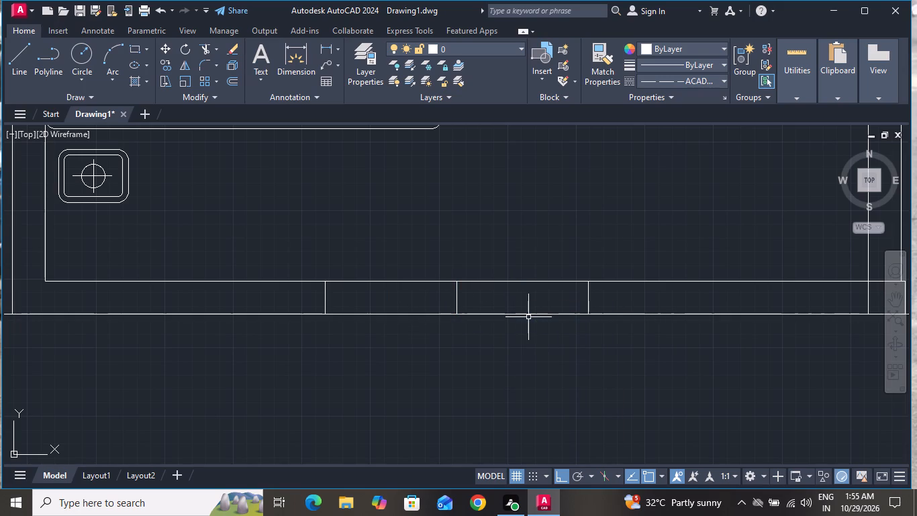
Offset each of the two window opening end lines outward by 2".
type("O 2")
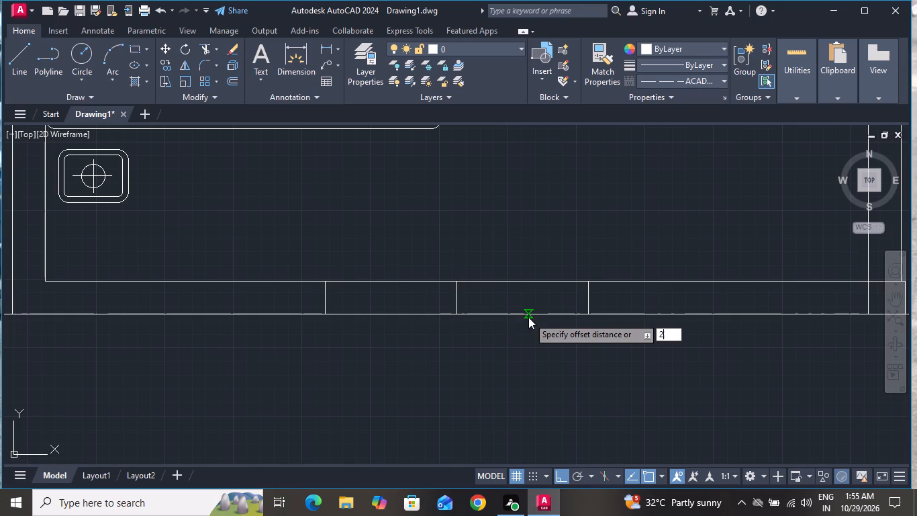
key("shift+quotedbl")
key("Return")
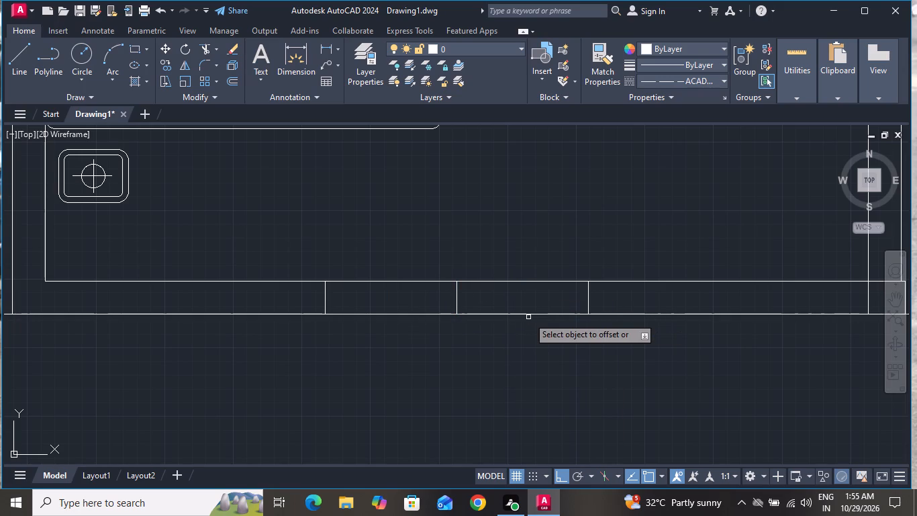
left_click(587, 286)
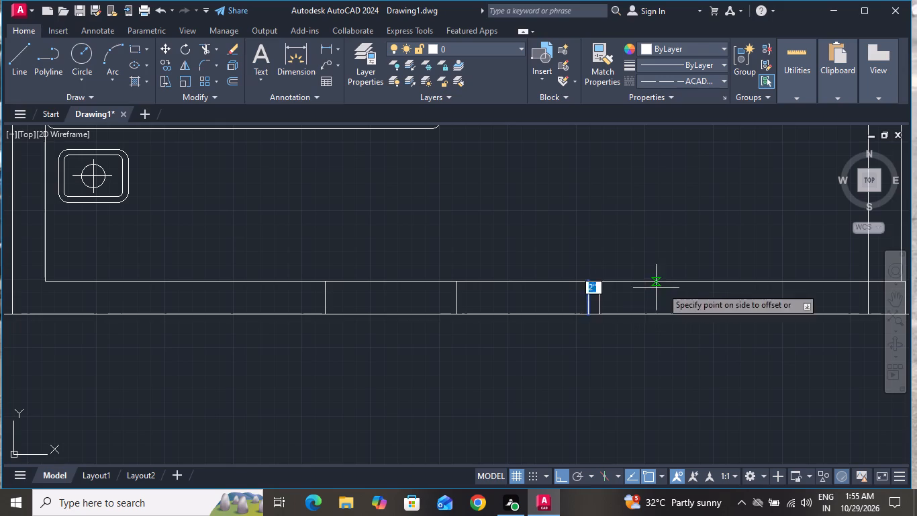
left_click(663, 288)
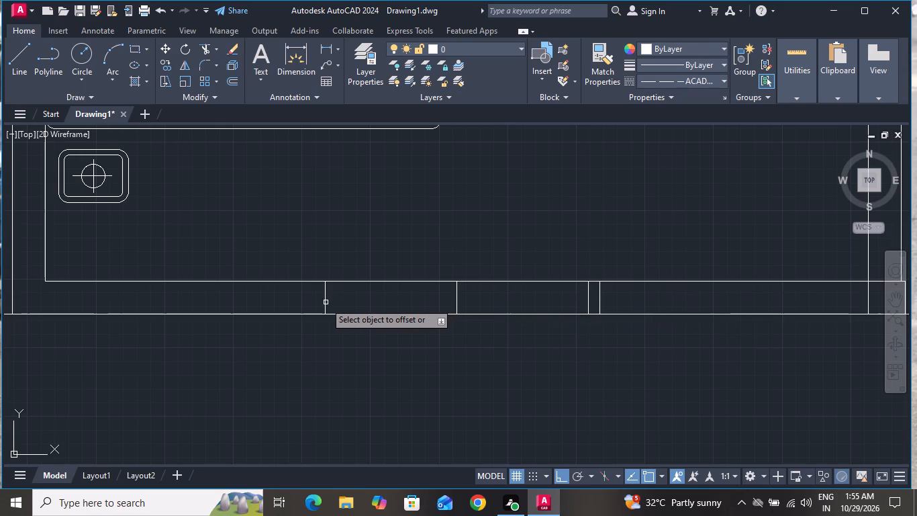
left_click(325, 302)
left_click(303, 307)
right_click(303, 307)
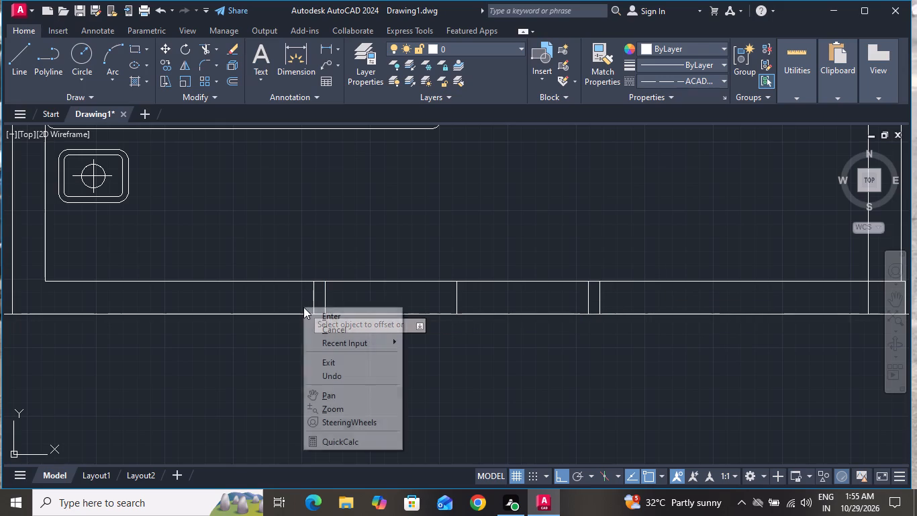
left_click(319, 324)
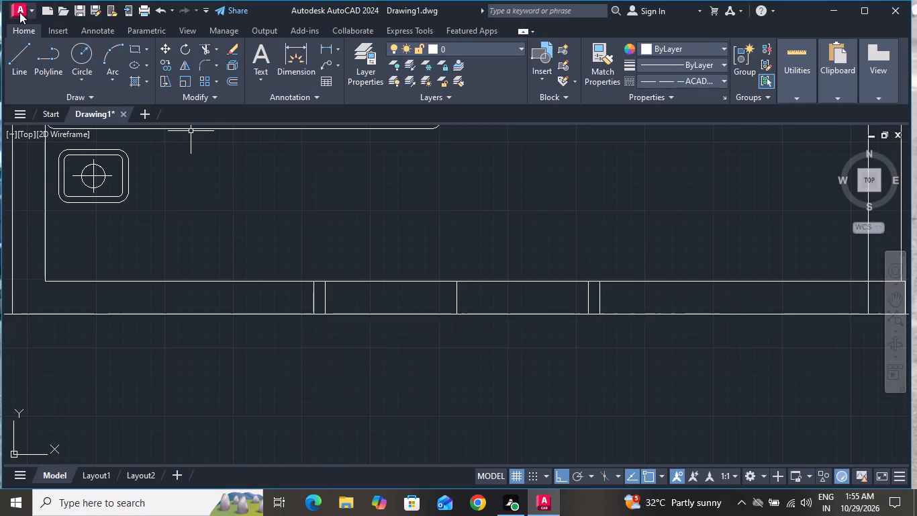
Draw a horizontal line between the midpoints of the two inner window end lines.
left_click(18, 47)
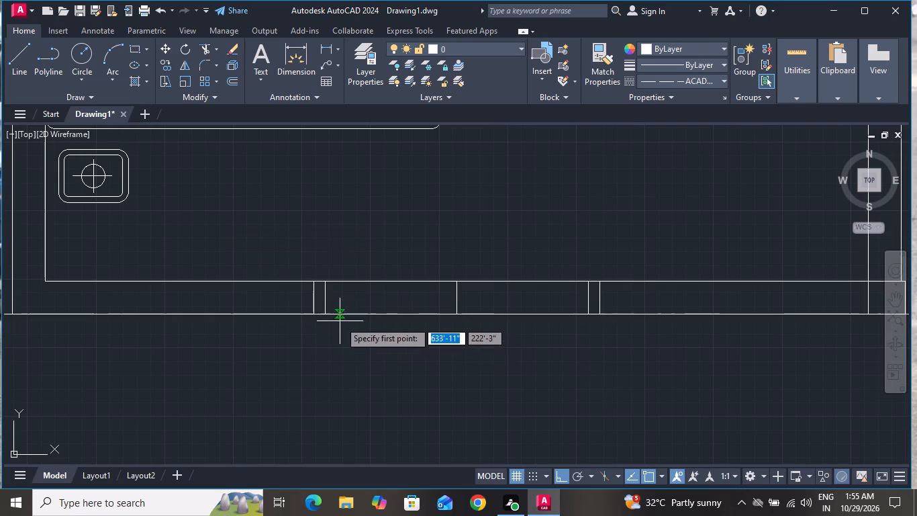
left_click(324, 300)
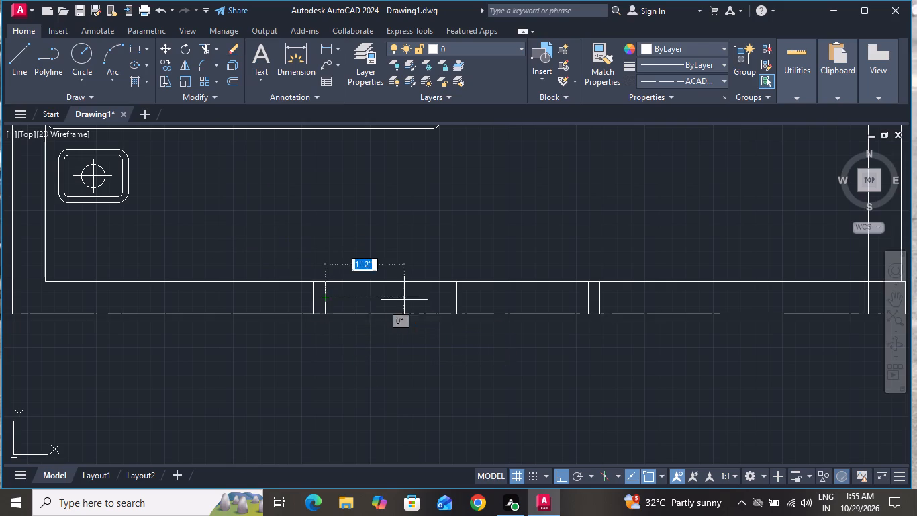
left_click(591, 302)
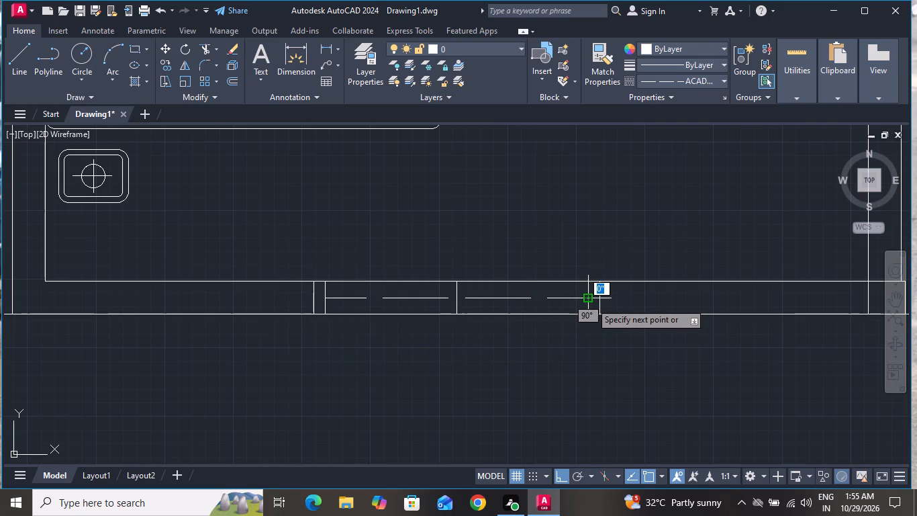
right_click(591, 302)
left_click(608, 318)
Change the window's dashed horizontal centre line to the ByLayer linetype.
left_click(542, 300)
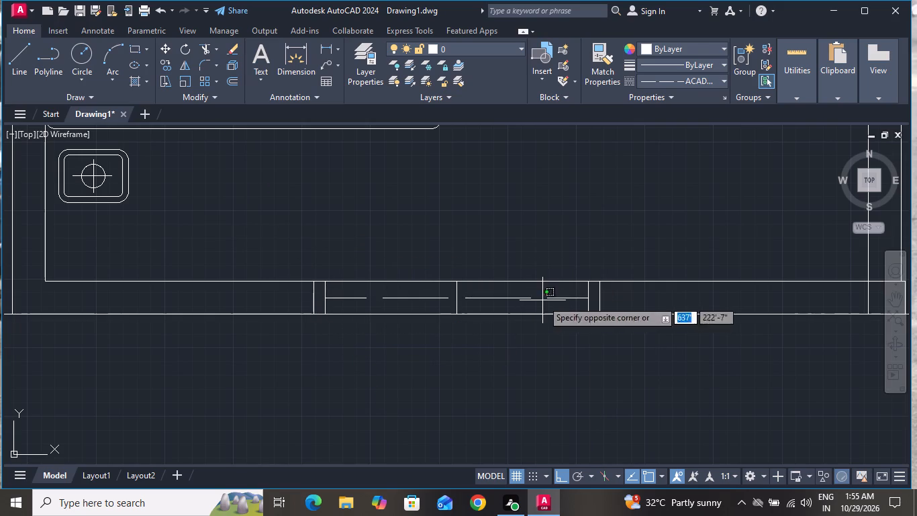
left_click(500, 305)
left_click(506, 294)
left_click(496, 304)
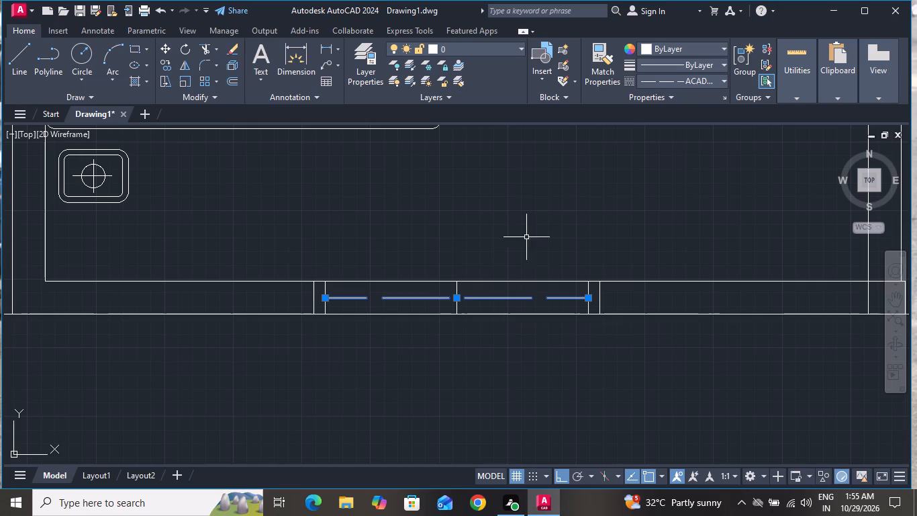
left_click(691, 76)
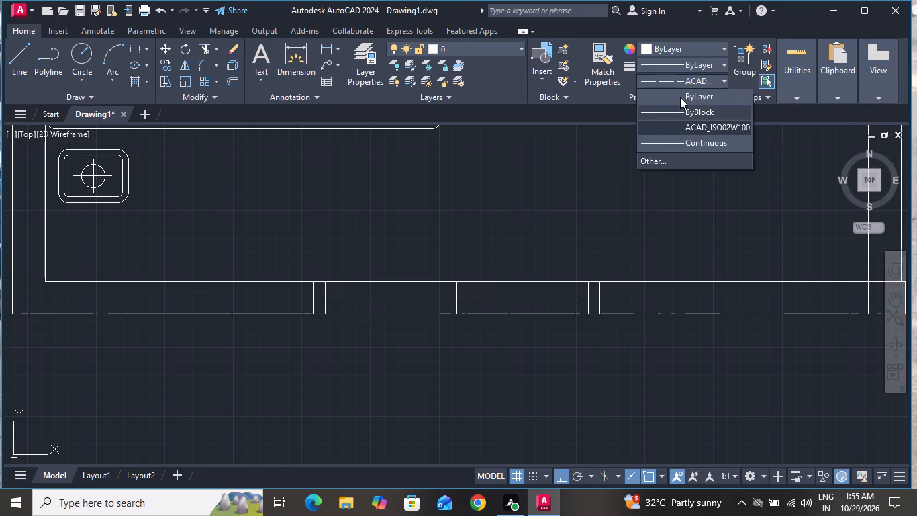
left_click(680, 97)
Offset the window's horizontal centre line by 1" both above and below.
type("O 1")
key("shift+quotedbl")
key("Return")
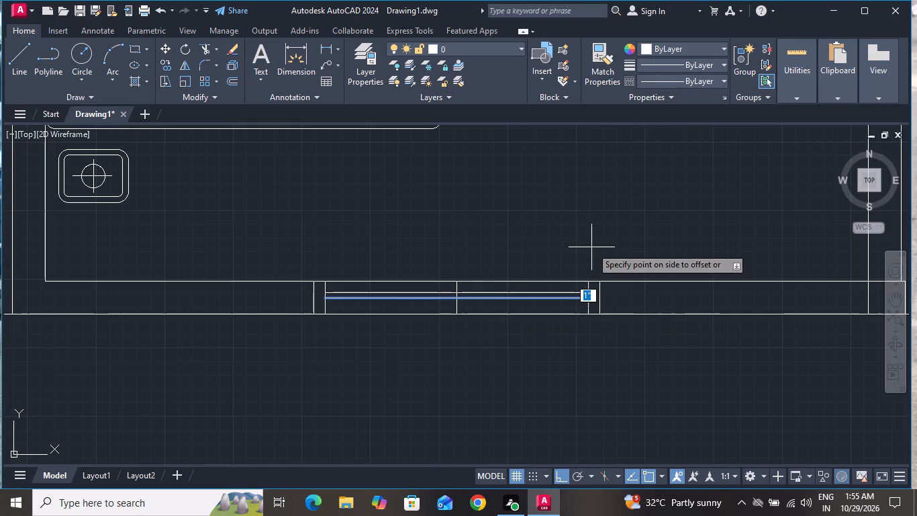
scroll(522, 340, "up", 3)
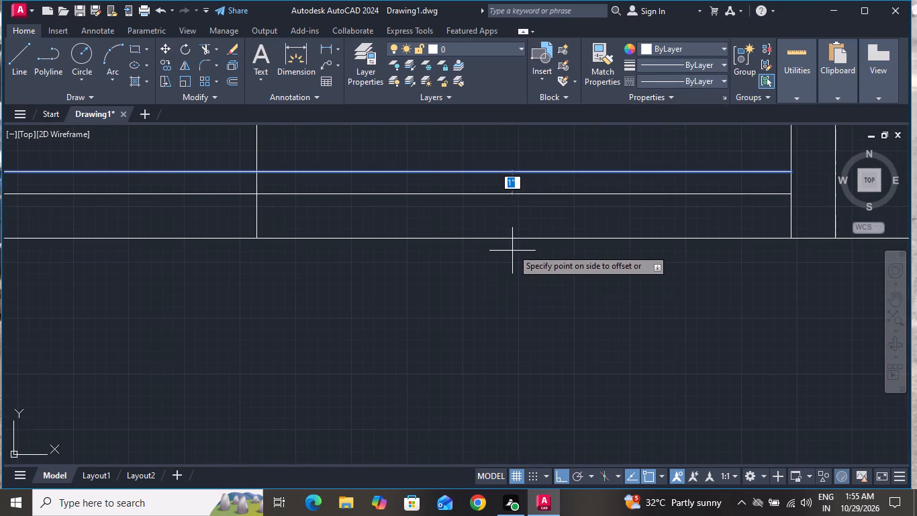
left_click(516, 143)
left_click(514, 171)
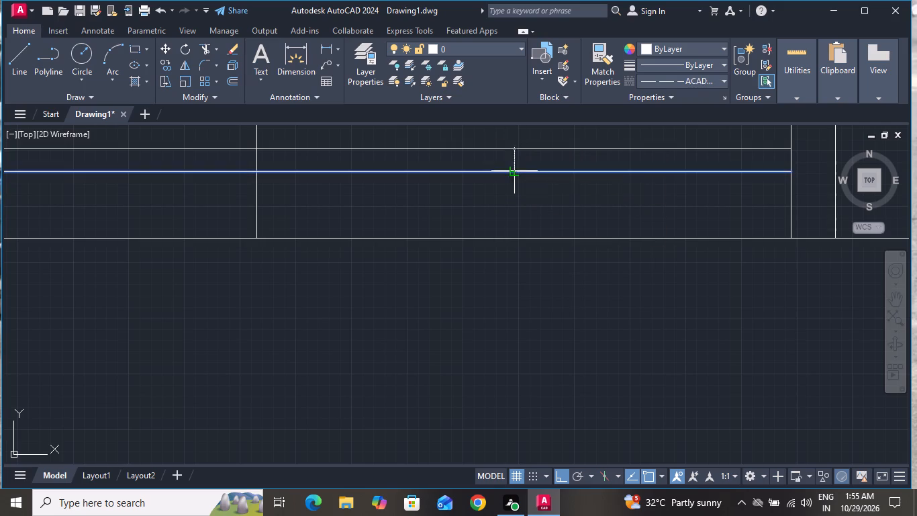
left_click(513, 200)
right_click(513, 201)
left_click(534, 228)
Delete the window's horizontal centre line and the vertical line at the middle of the opening.
scroll(552, 287, "down", 2)
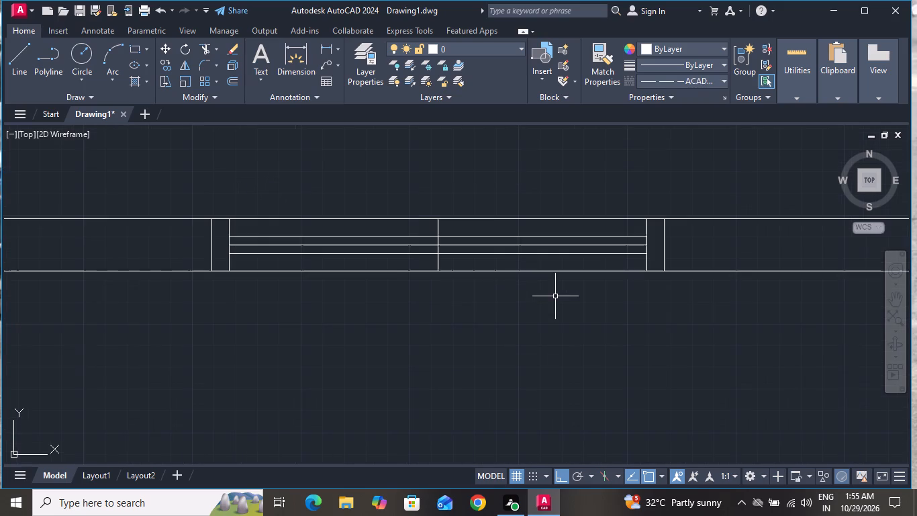
scroll(430, 236, "up", 3)
left_click(490, 255)
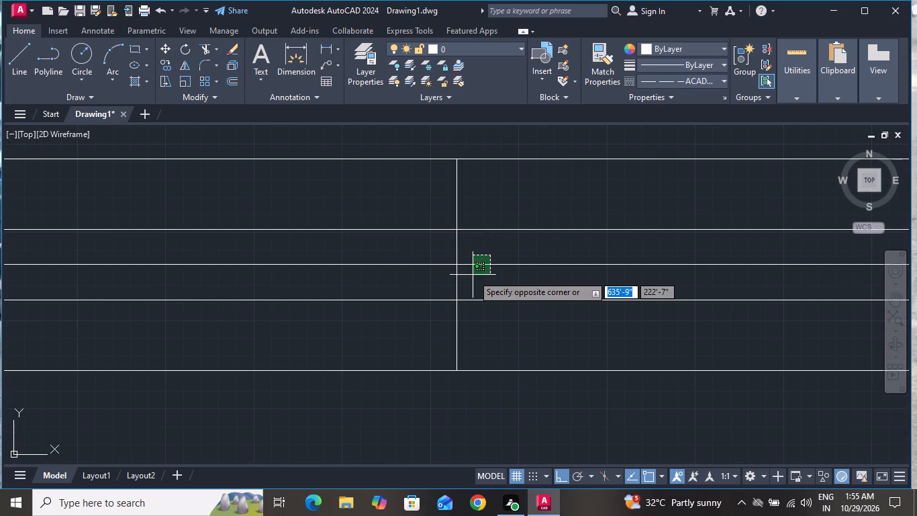
left_click(442, 279)
key("Delete")
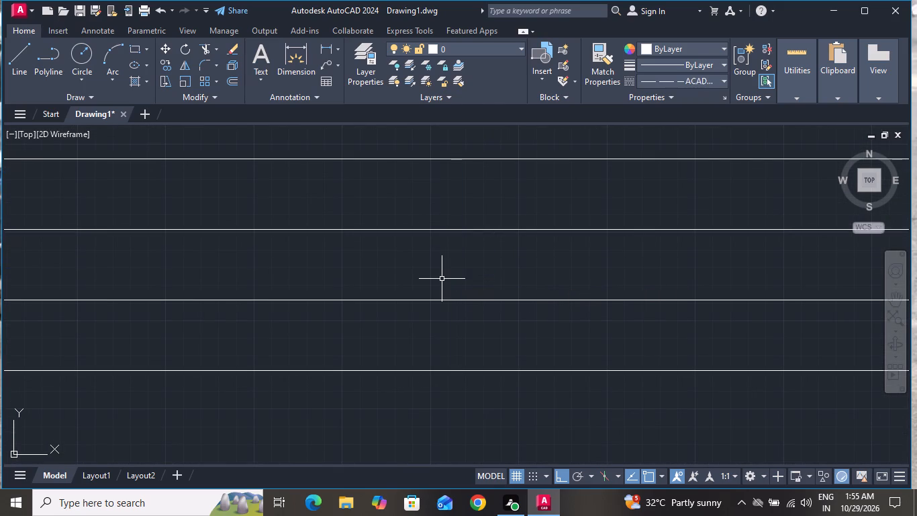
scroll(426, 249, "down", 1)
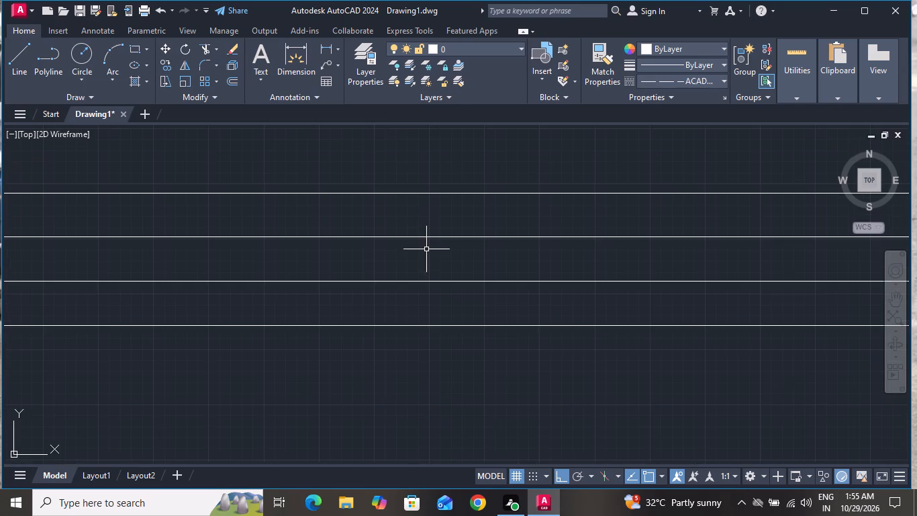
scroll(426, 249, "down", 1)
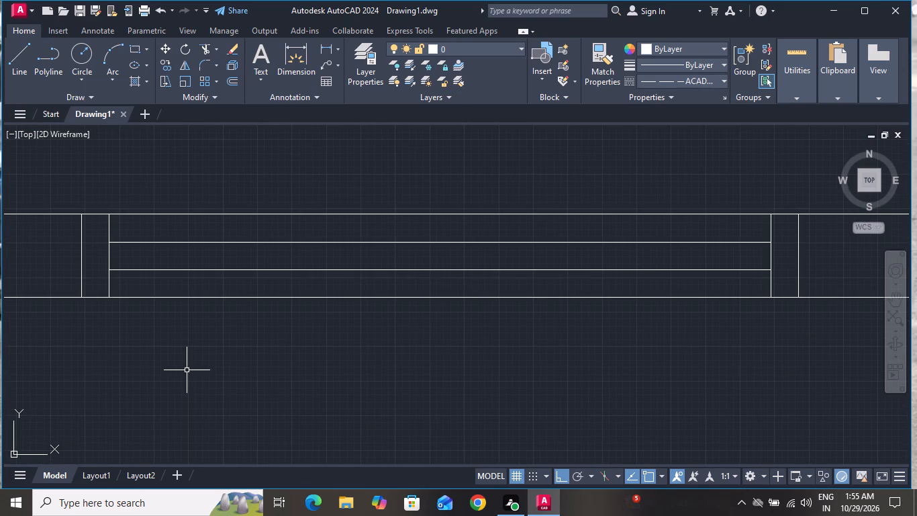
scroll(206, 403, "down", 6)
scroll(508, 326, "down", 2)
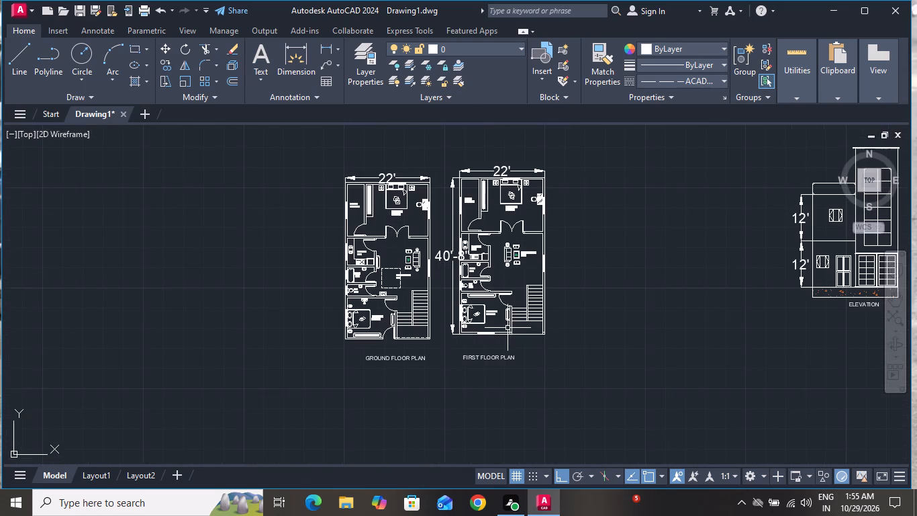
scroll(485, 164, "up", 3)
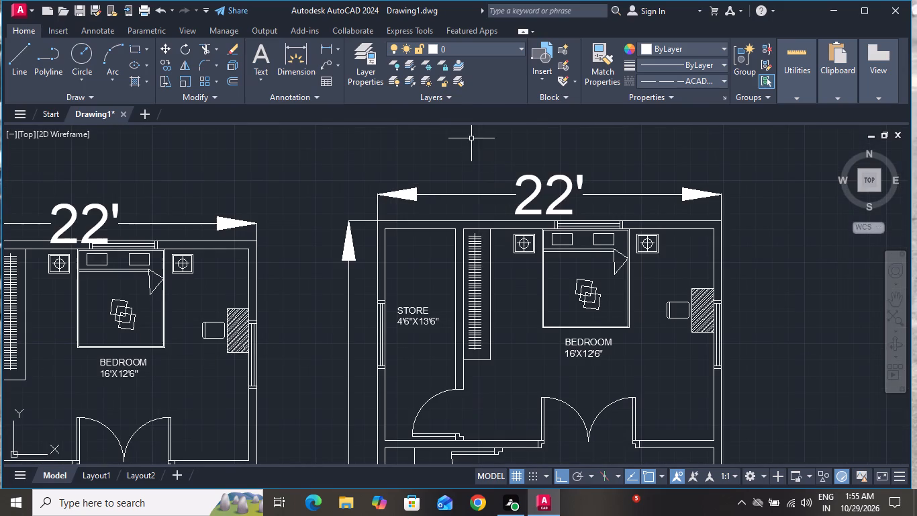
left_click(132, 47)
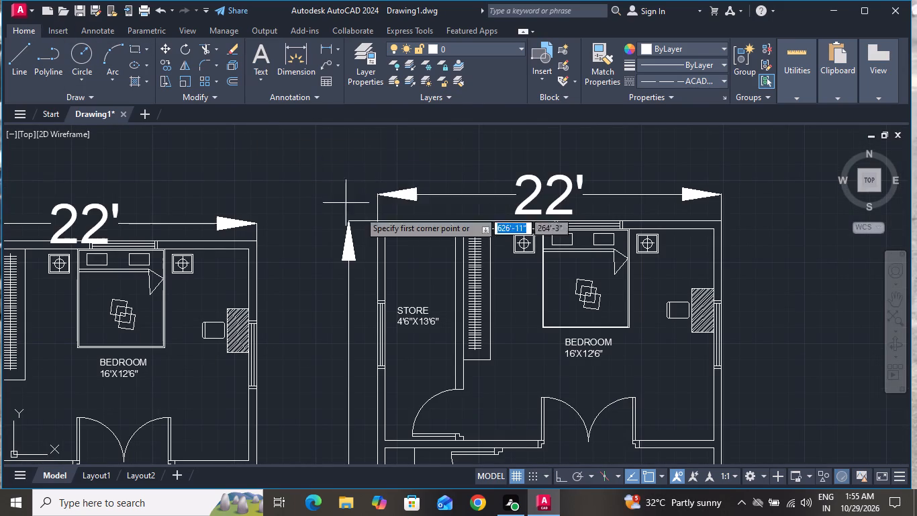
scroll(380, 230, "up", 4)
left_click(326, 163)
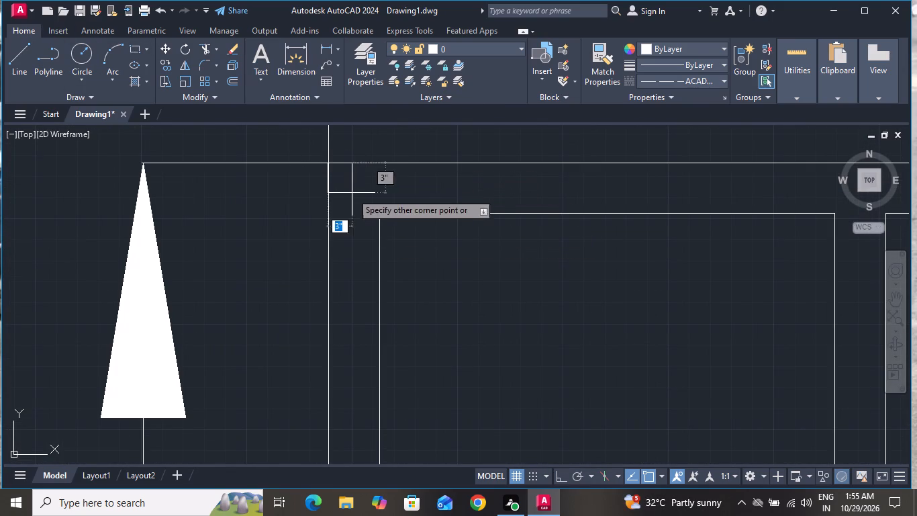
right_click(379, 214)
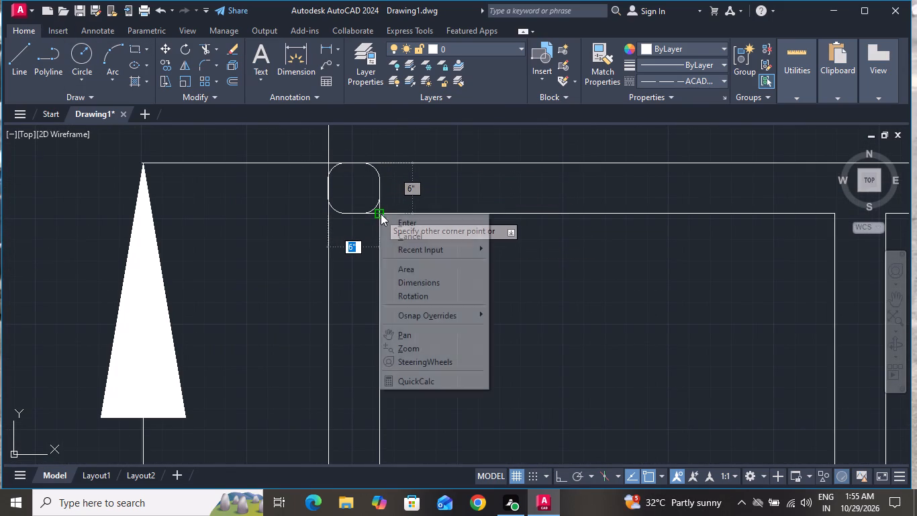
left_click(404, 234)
Redefine the Rectangle fillet radius with two picked points, and draw a sharp-cornered 6" square column in the first floor plan's upper-left wall corner.
type("REC F O")
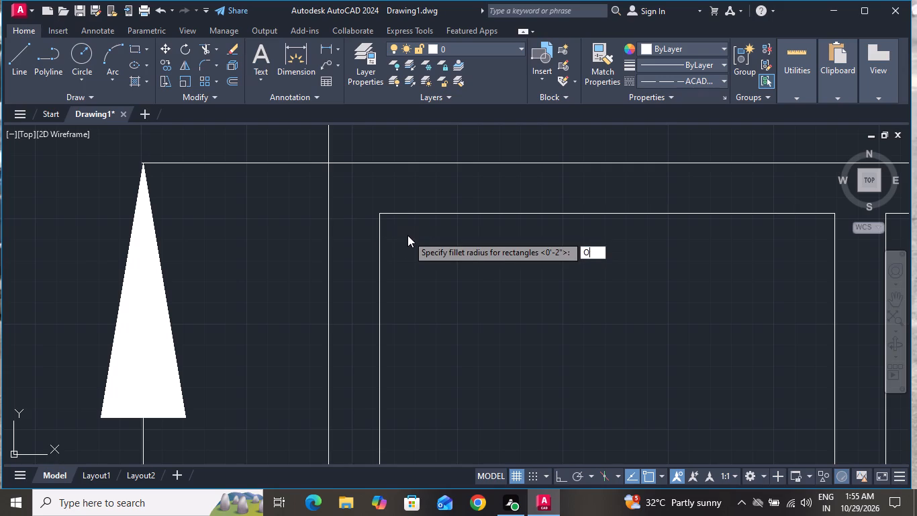
key("space")
left_click(427, 296)
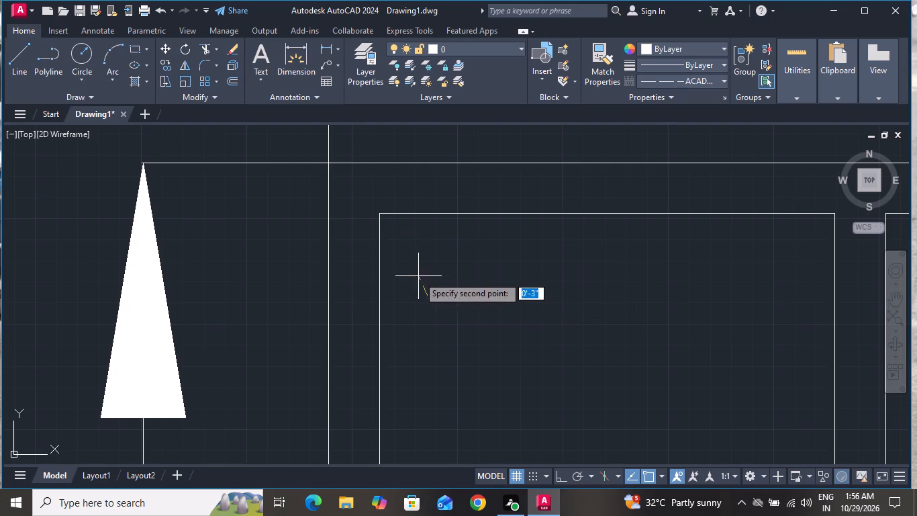
left_click(424, 270)
left_click(324, 160)
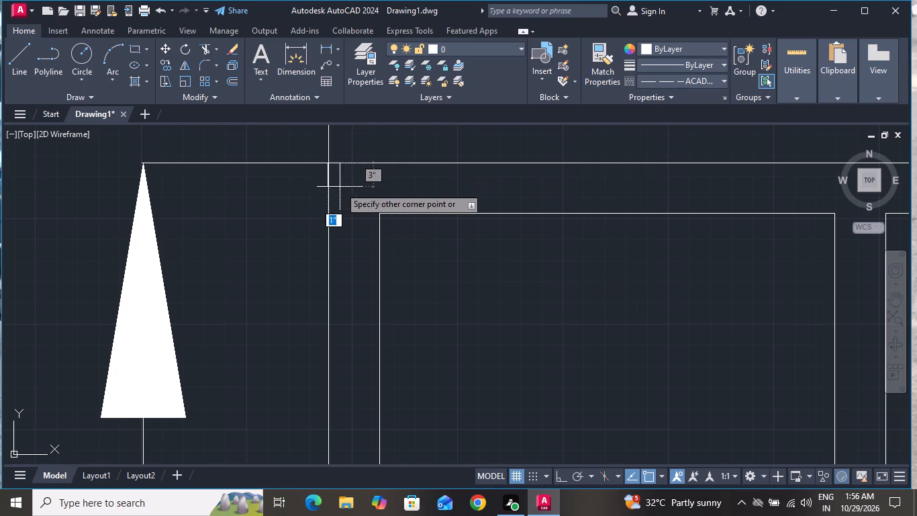
left_click(379, 215)
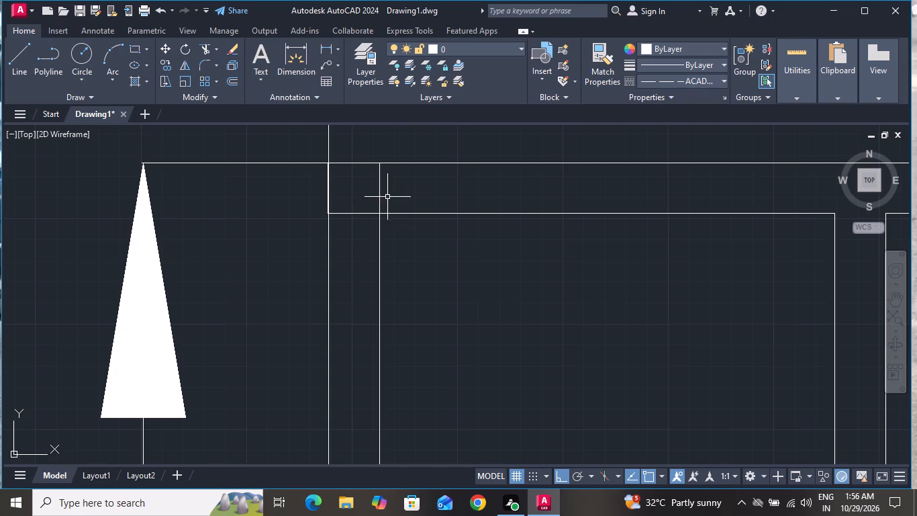
Copy the square column from its bottom edge midpoint to the first floor plan's upper-right wall corner, with Ortho off.
left_click(381, 189)
left_click(359, 202)
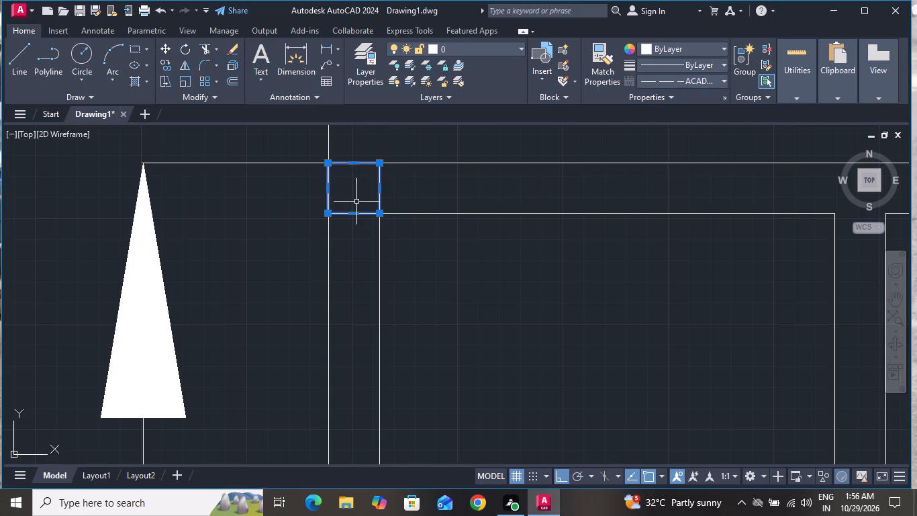
left_click(164, 71)
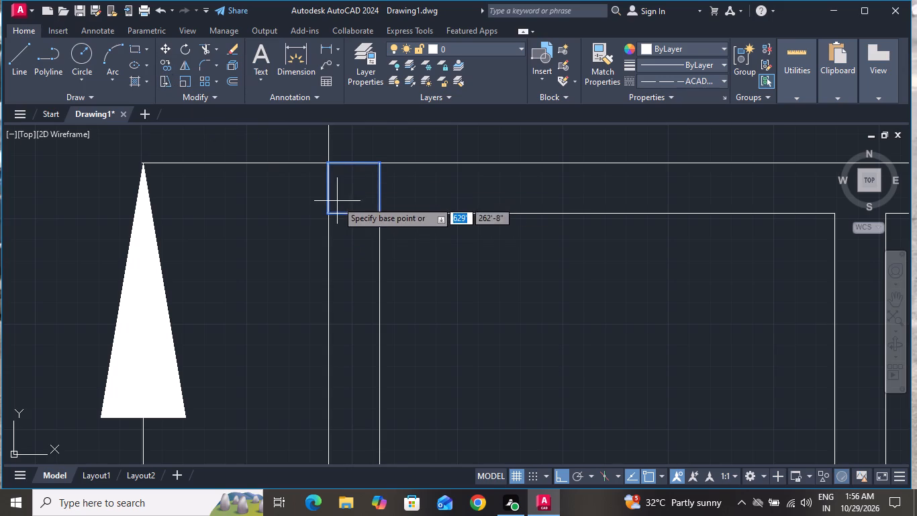
left_click(351, 216)
scroll(291, 249, "down", 3)
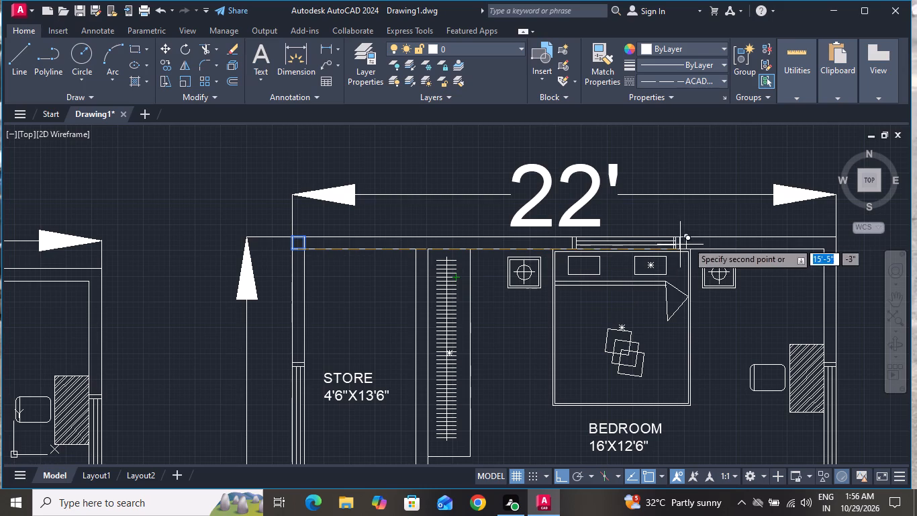
left_click(560, 480)
scroll(843, 247, "up", 1)
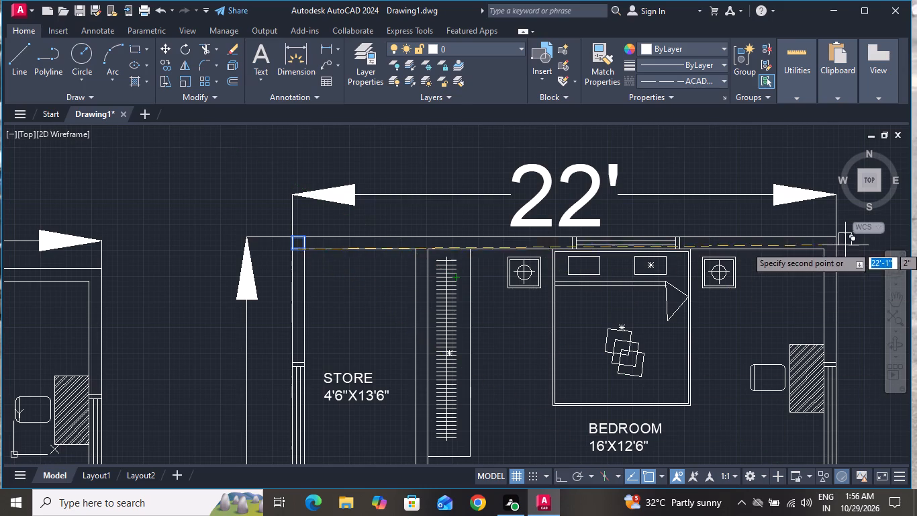
scroll(843, 247, "up", 2)
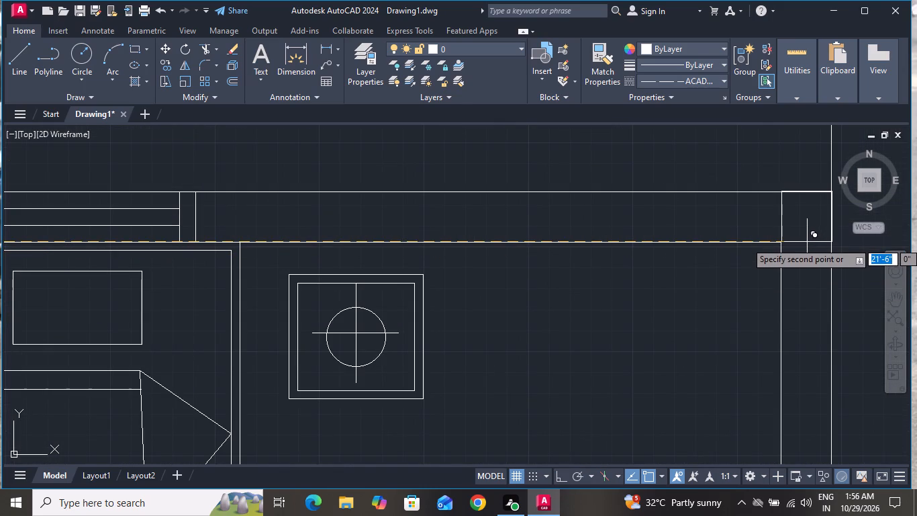
left_click(807, 242)
Place column copies where the wall below the store and upper bedroom meets the left and right outer walls.
scroll(652, 247, "down", 4)
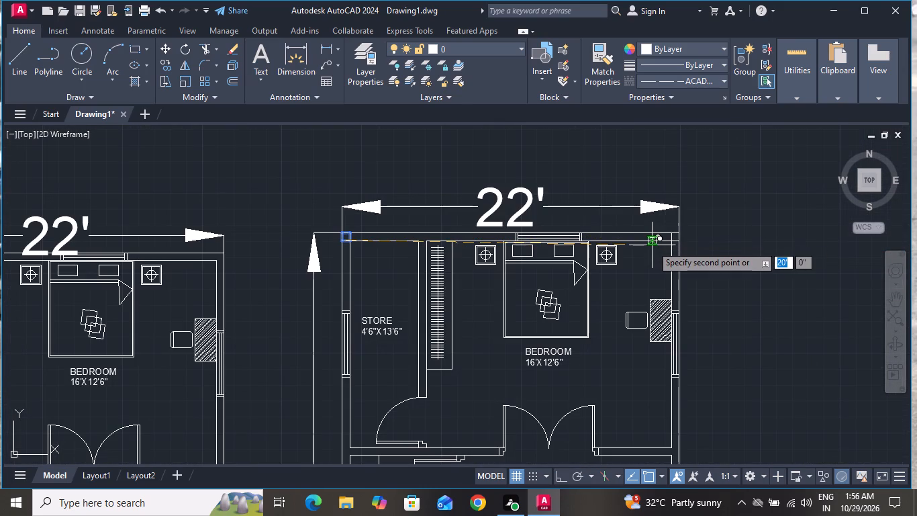
scroll(508, 387, "down", 1)
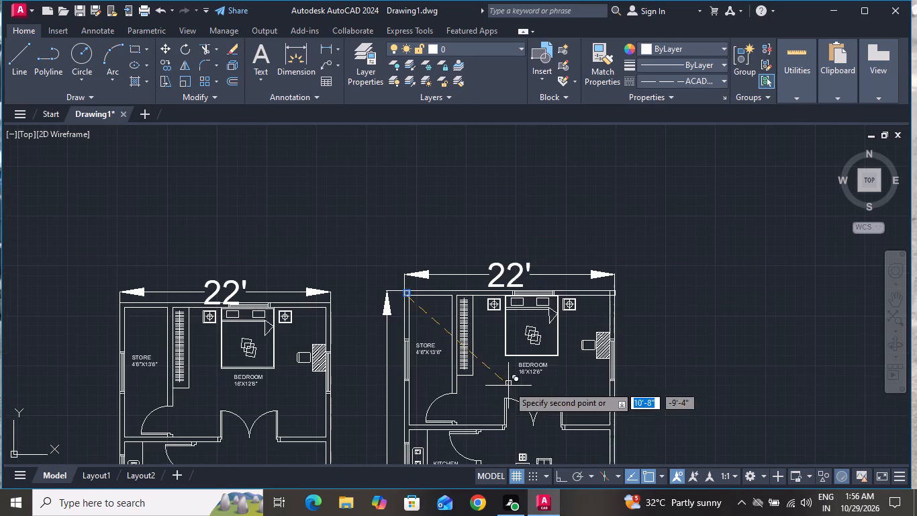
scroll(409, 447, "up", 4)
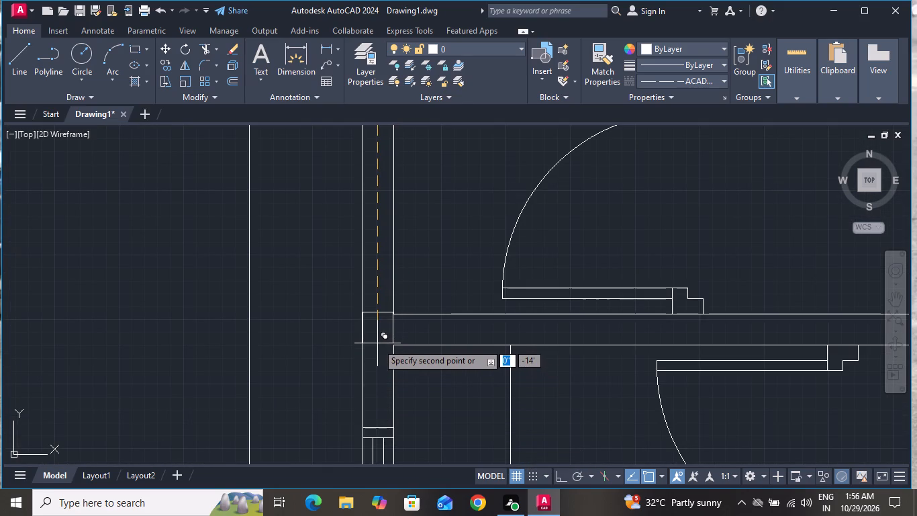
left_click(379, 345)
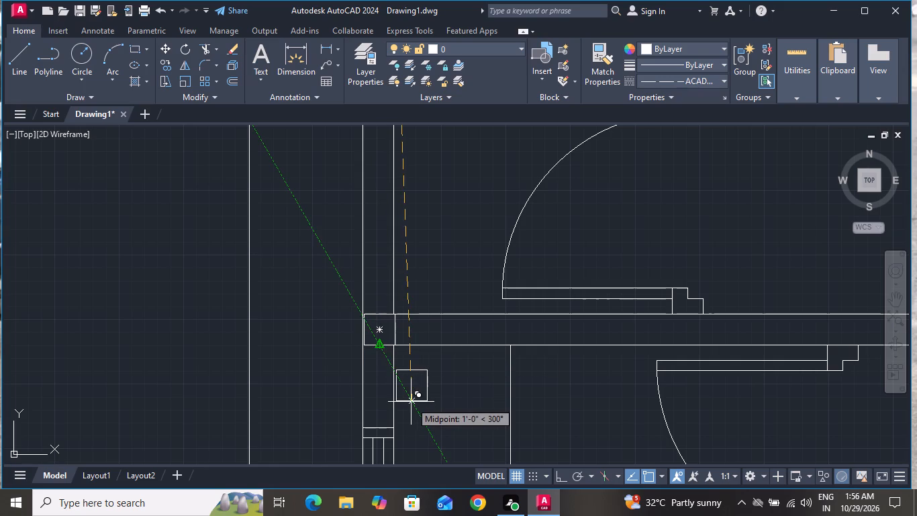
scroll(411, 402, "down", 2)
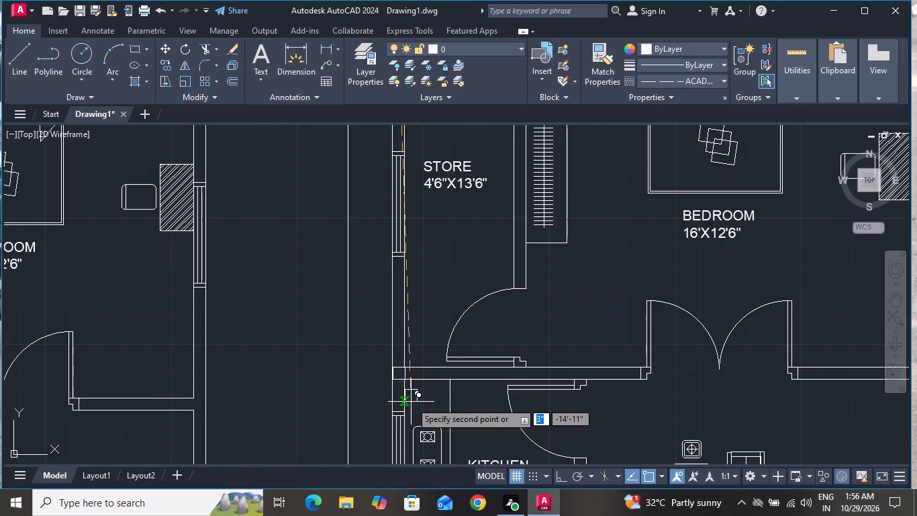
scroll(412, 391, "down", 2)
scroll(614, 394, "up", 4)
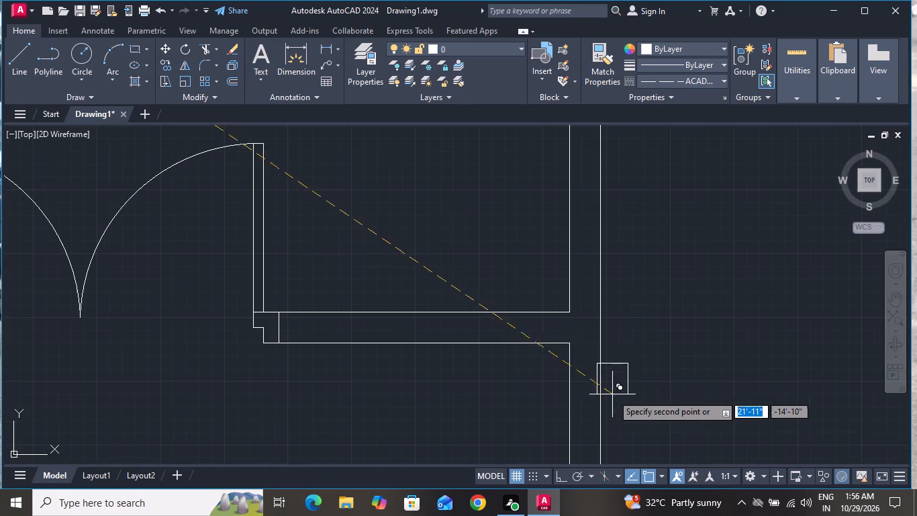
left_click(585, 342)
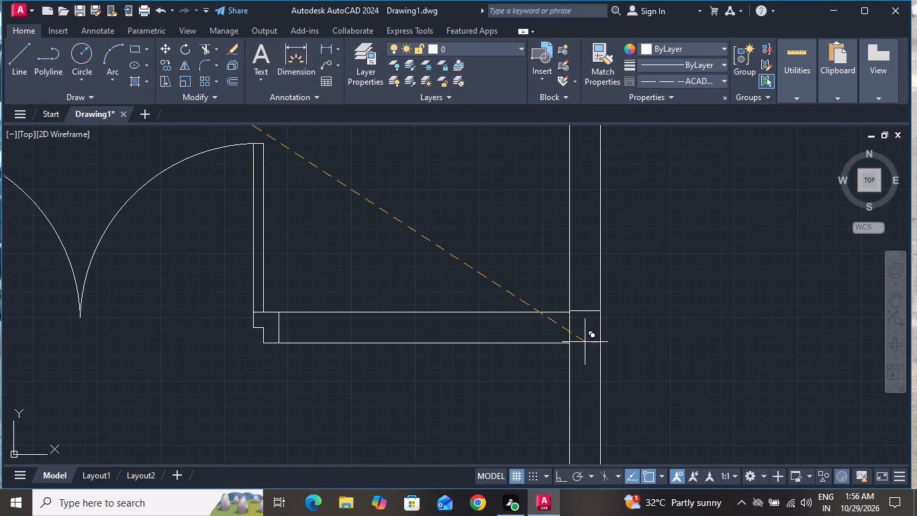
Place a column copy on the left outer wall where it meets the wall between the W.C and the lower bedroom.
scroll(583, 284, "down", 4)
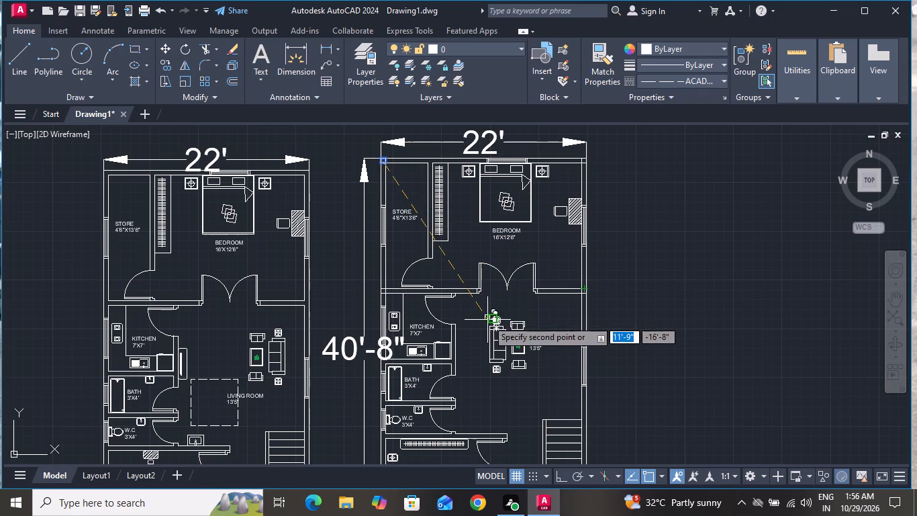
scroll(487, 309, "down", 1)
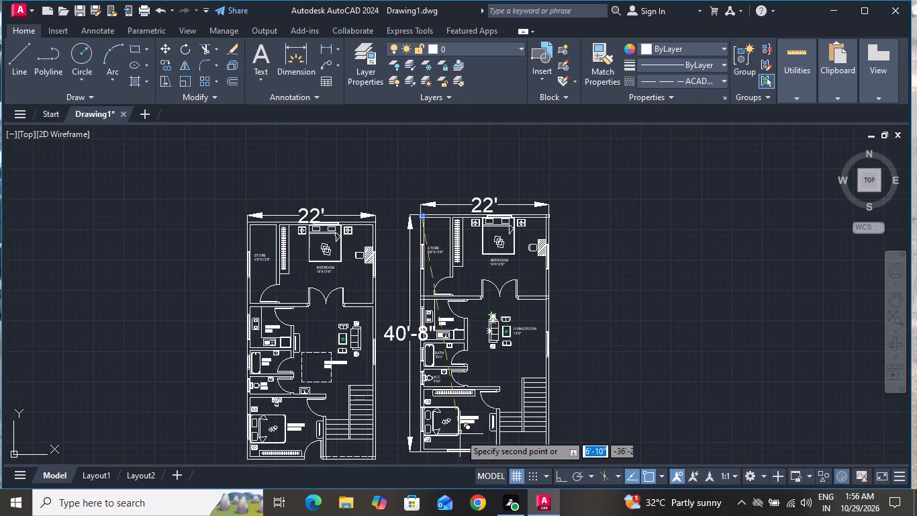
scroll(431, 395, "up", 3)
scroll(431, 394, "down", 2)
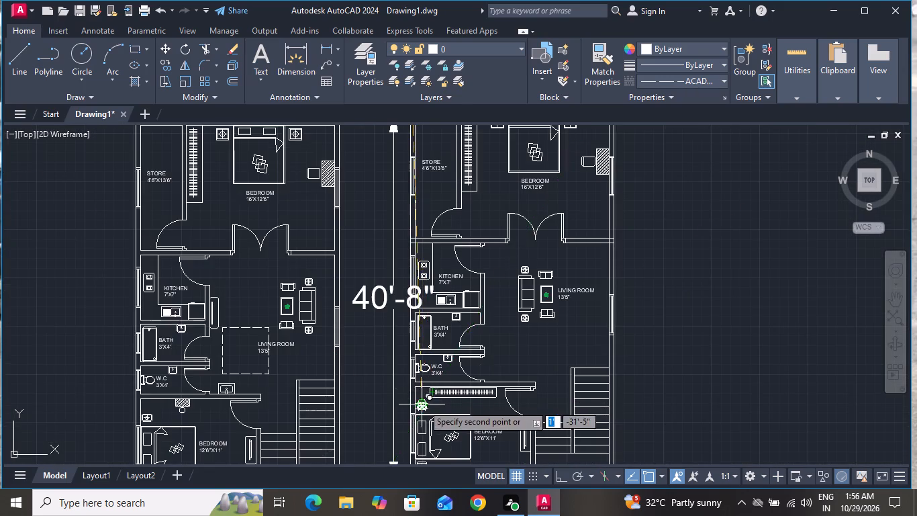
scroll(401, 391, "up", 4)
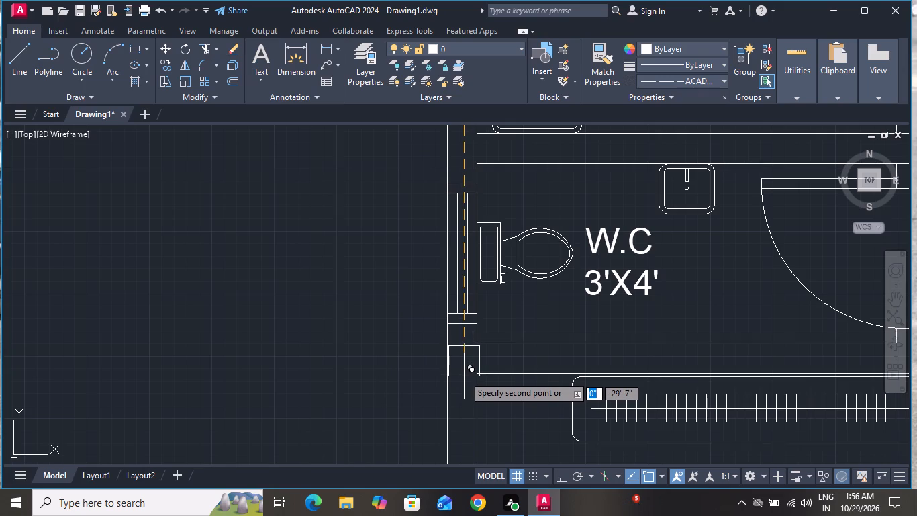
left_click(464, 372)
Place a column copy at the free right end of the wall above the lower bedroom's door.
scroll(362, 405, "down", 2)
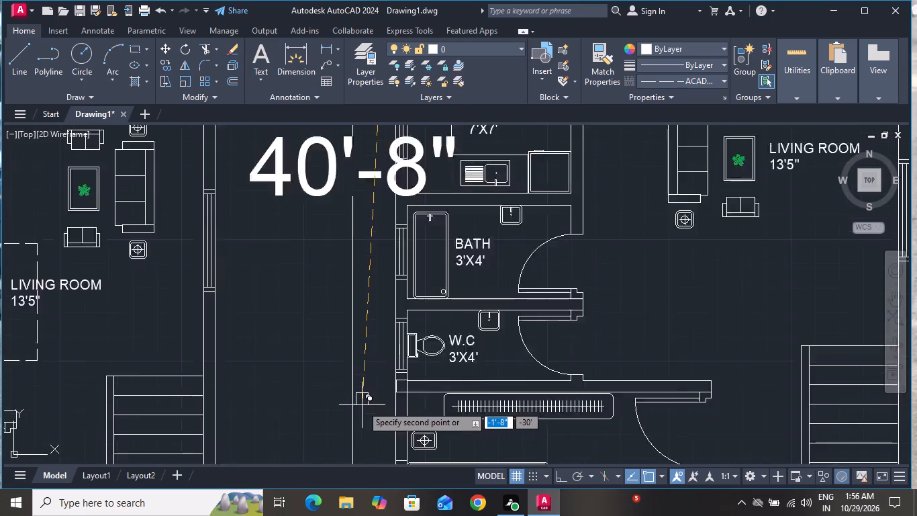
scroll(362, 405, "down", 2)
scroll(569, 383, "down", 1)
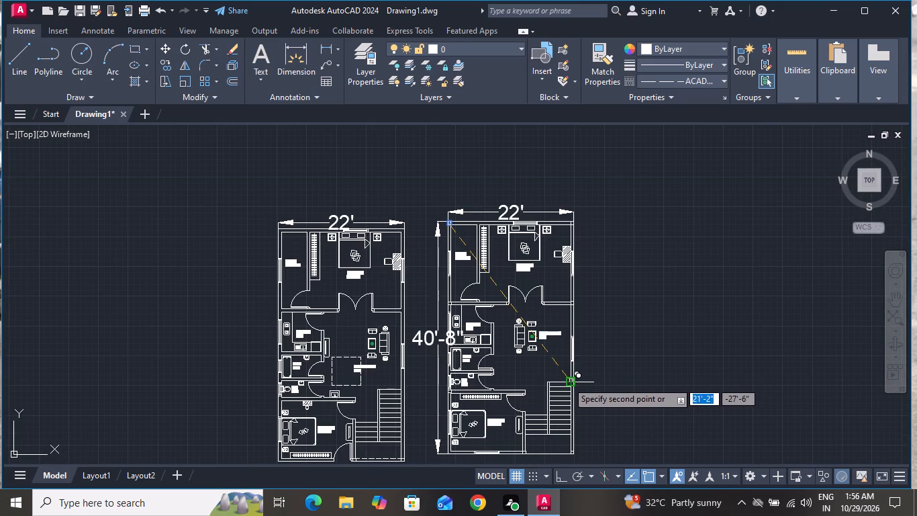
scroll(564, 363, "down", 1)
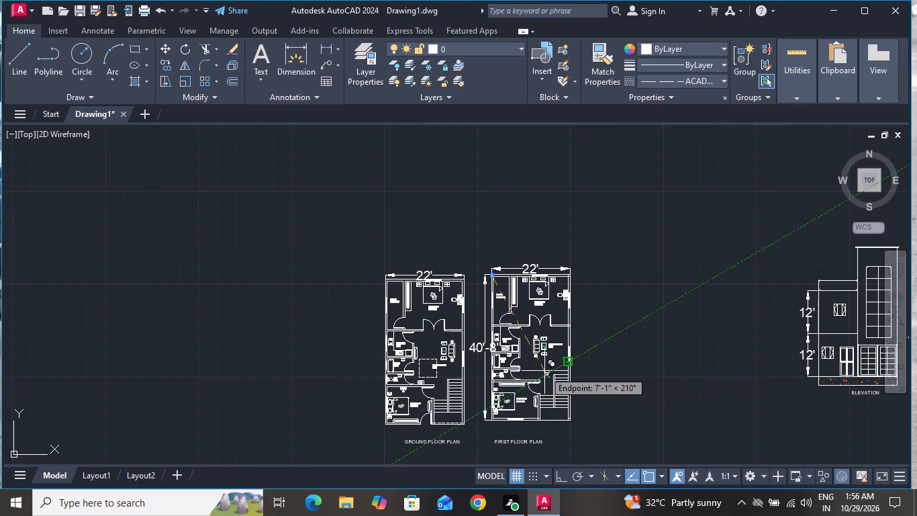
scroll(534, 390, "up", 8)
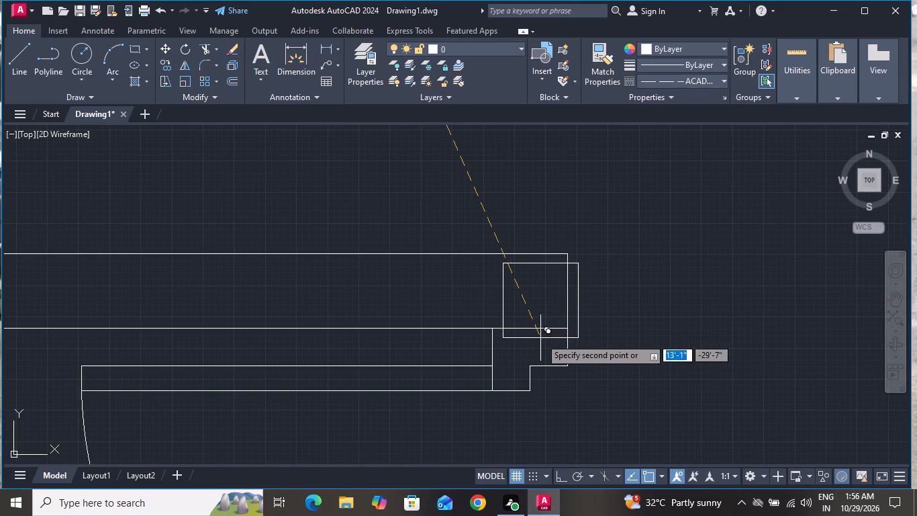
left_click(527, 331)
Place a column copy in the right outer wall beside the upper part of the staircase.
scroll(350, 343, "down", 3)
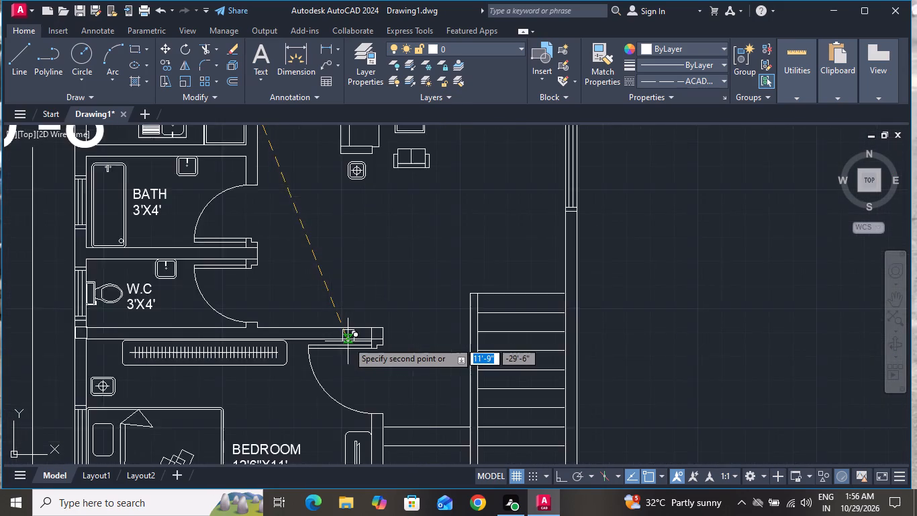
scroll(348, 341, "down", 2)
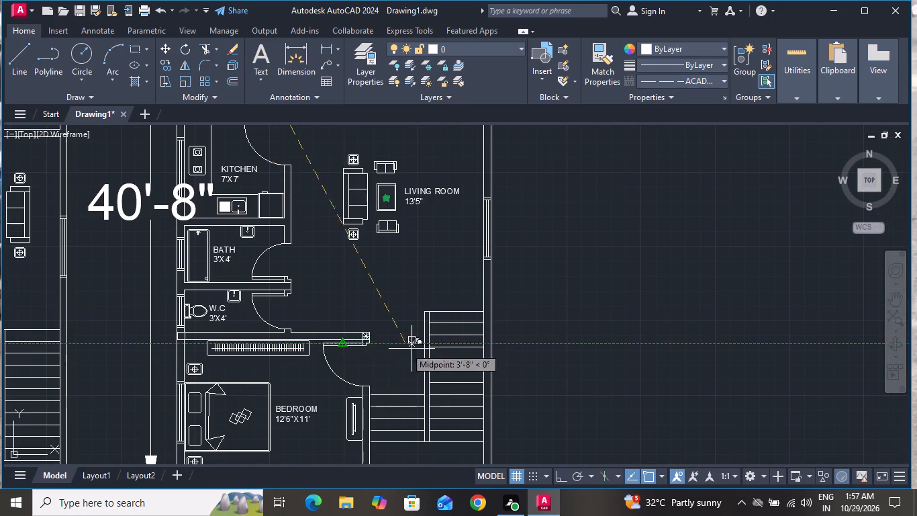
scroll(479, 347, "up", 4)
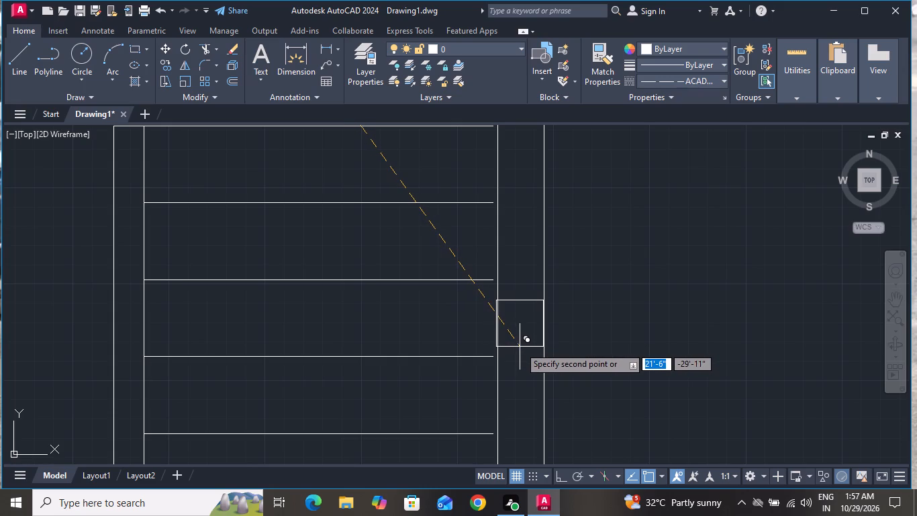
left_click(520, 347)
scroll(524, 308, "down", 4)
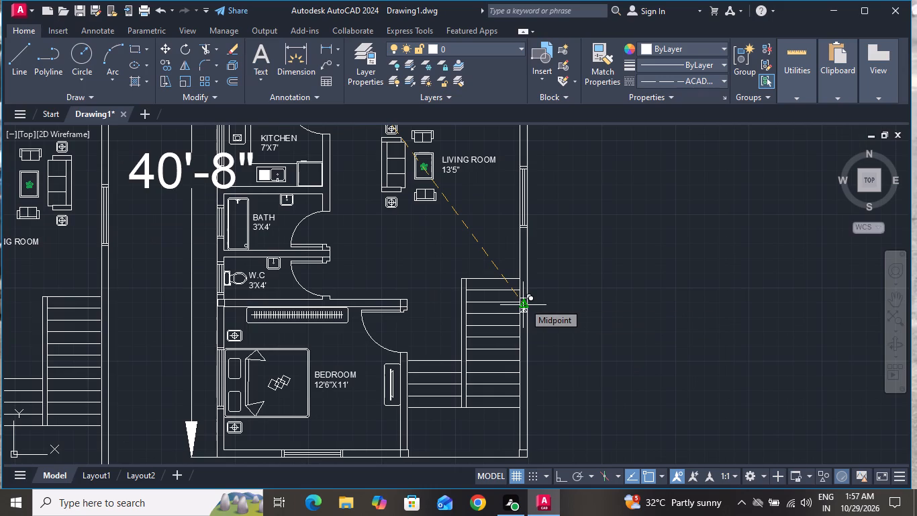
Place a column copy at the bottom-left outer corner of the first floor plan, below the lower bedroom.
scroll(267, 416, "down", 2)
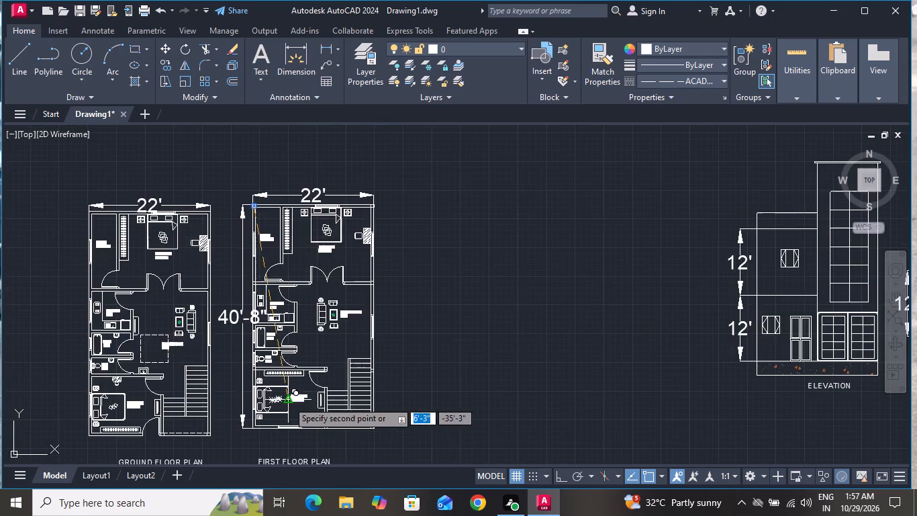
scroll(266, 415, "up", 2)
scroll(228, 456, "up", 3)
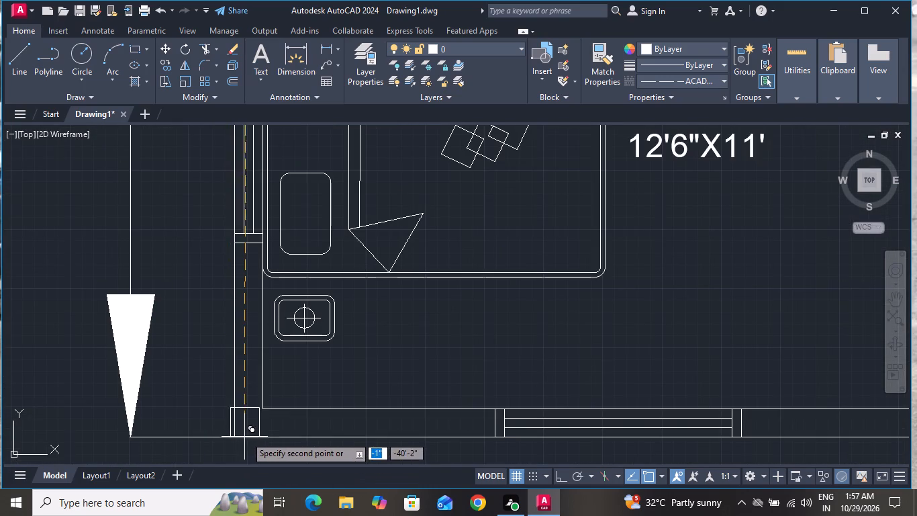
scroll(246, 433, "up", 1)
scroll(252, 419, "down", 2)
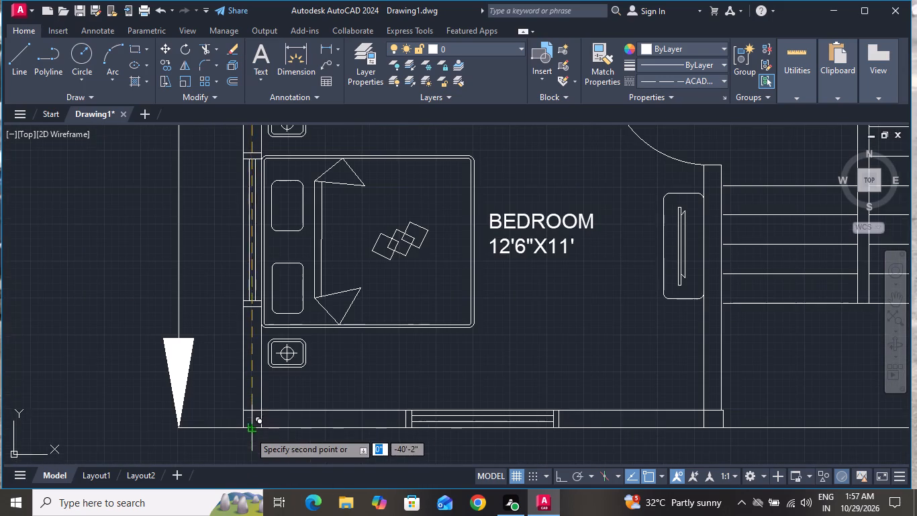
scroll(250, 432, "up", 3)
left_click(252, 419)
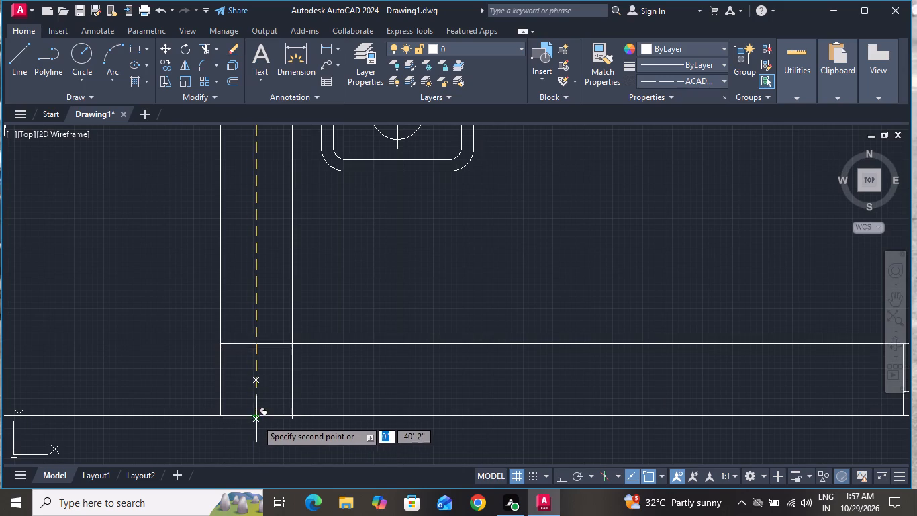
Place a column copy at the bottom-left outer corner of the ground floor plan.
scroll(360, 434, "down", 6)
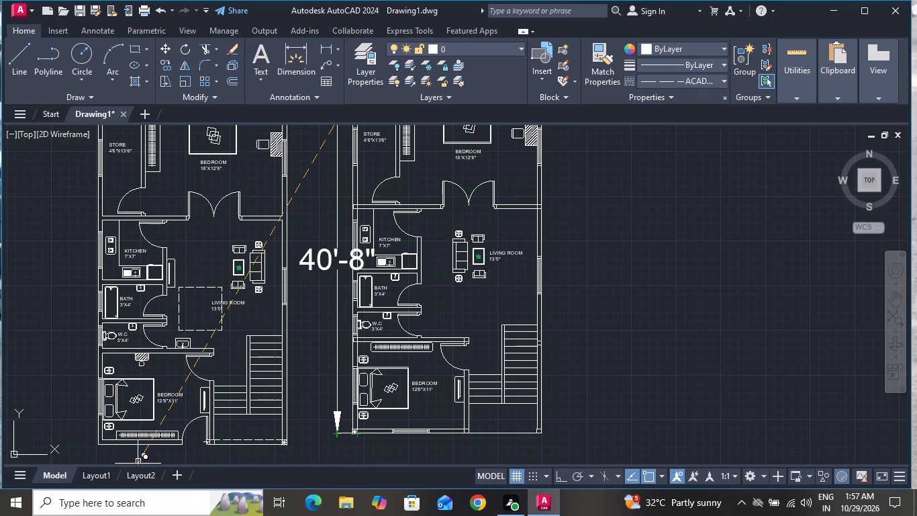
scroll(19, 458, "up", 1)
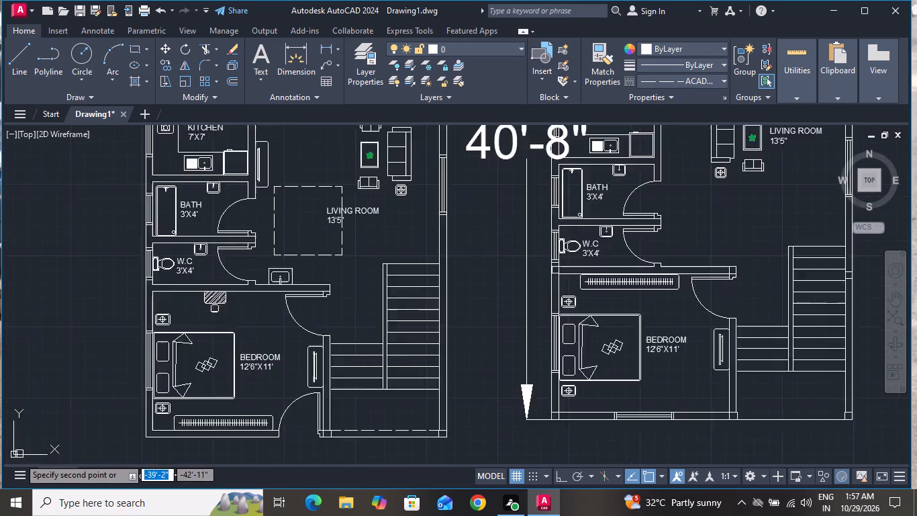
scroll(19, 458, "up", 1)
scroll(236, 431, "up", 3)
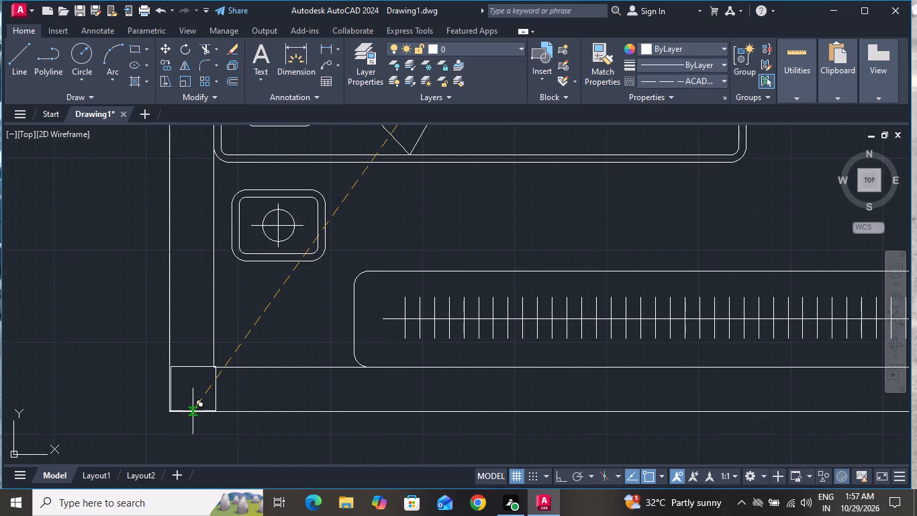
left_click(193, 411)
Place column copies at both ends of the ground floor wall between the W.C and the lower bedroom.
scroll(215, 490, "down", 1)
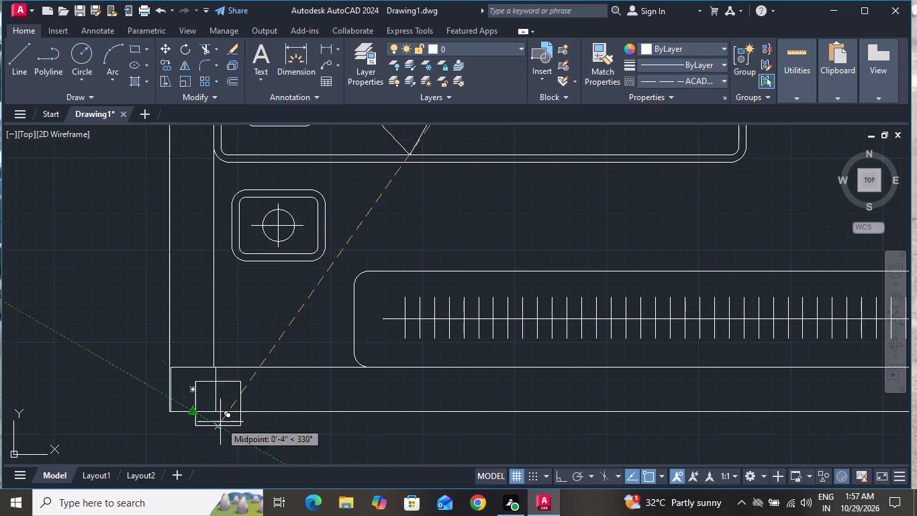
scroll(222, 405, "down", 4)
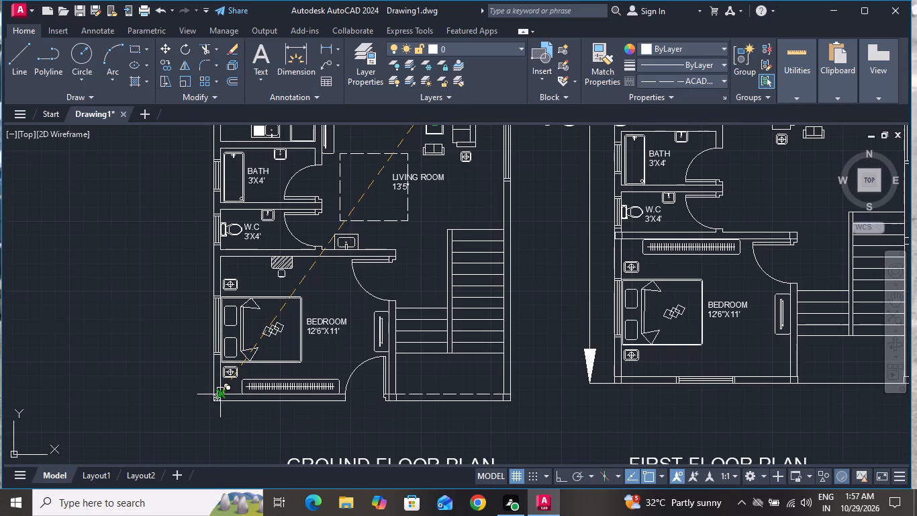
scroll(247, 412, "down", 1)
scroll(213, 273, "up", 3)
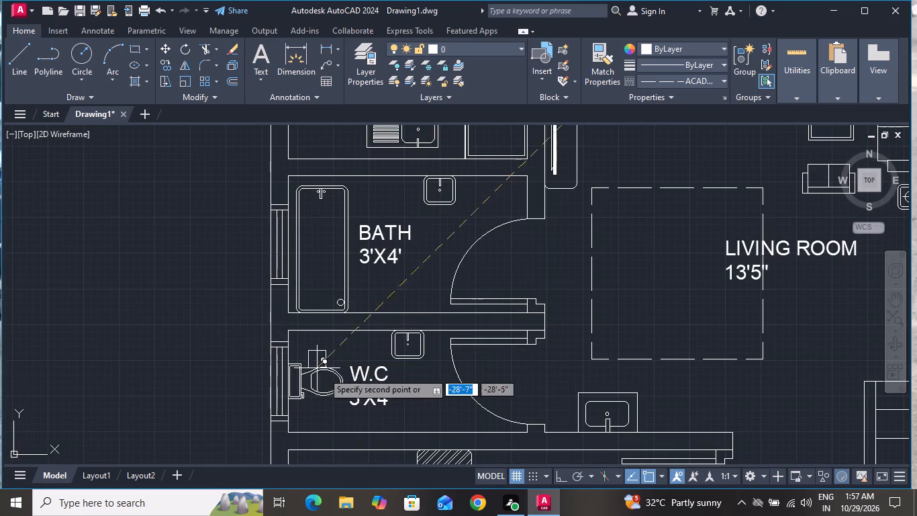
scroll(309, 329, "down", 2)
scroll(297, 382, "up", 4)
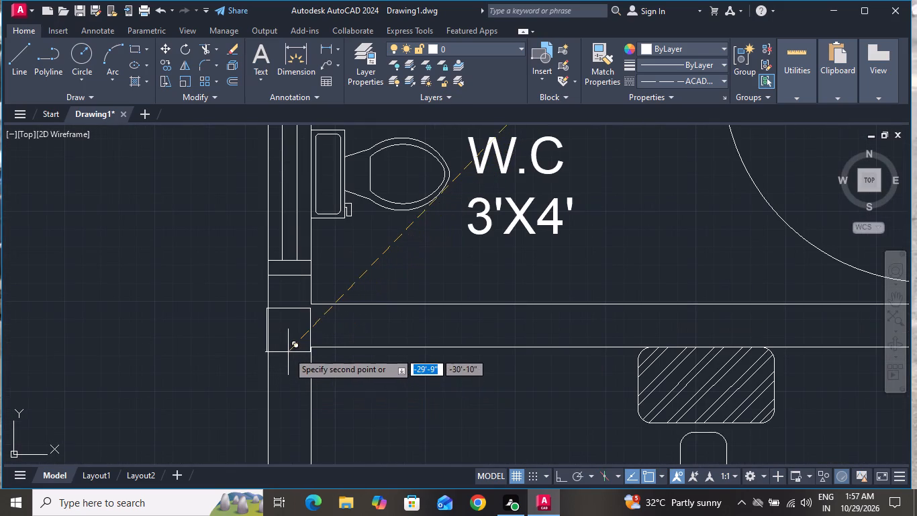
left_click(291, 346)
scroll(175, 364, "down", 3)
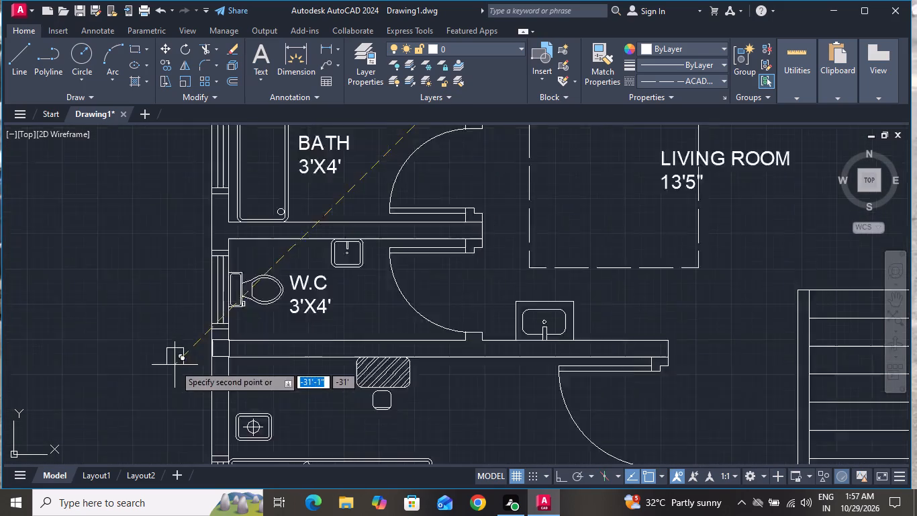
scroll(483, 362, "up", 4)
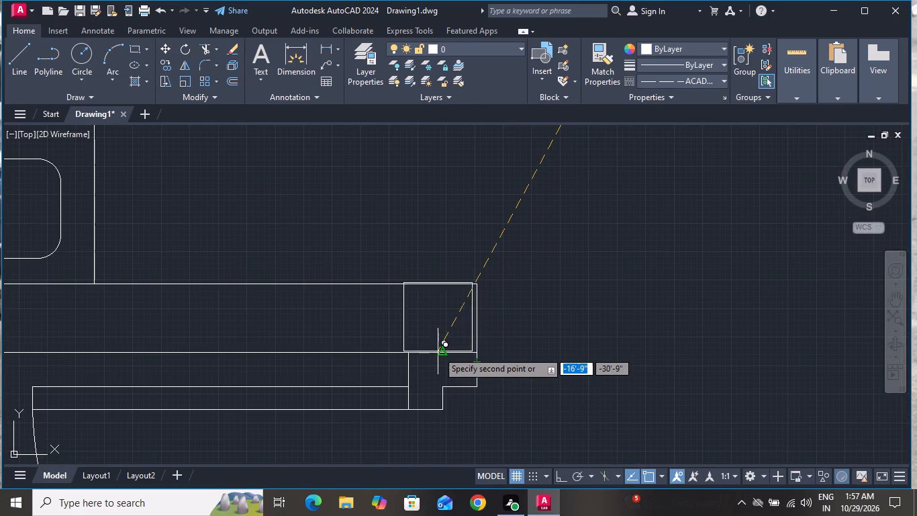
left_click(440, 352)
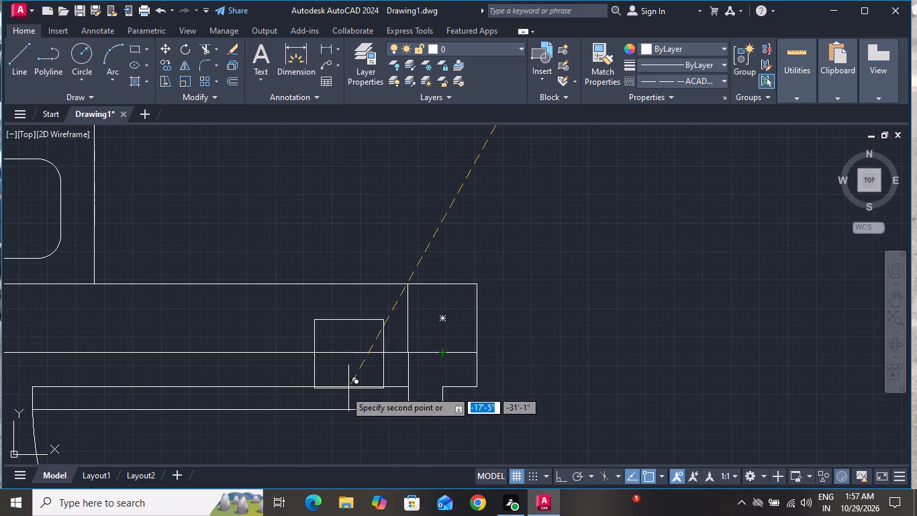
Place a column copy in the ground floor plan's right outer wall beside the staircase.
scroll(334, 398, "down", 2)
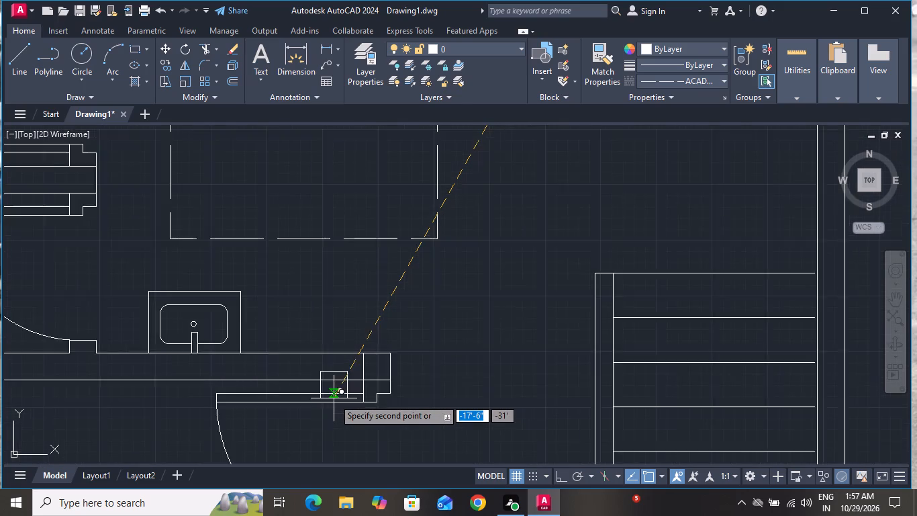
scroll(334, 398, "down", 2)
scroll(523, 421, "up", 3)
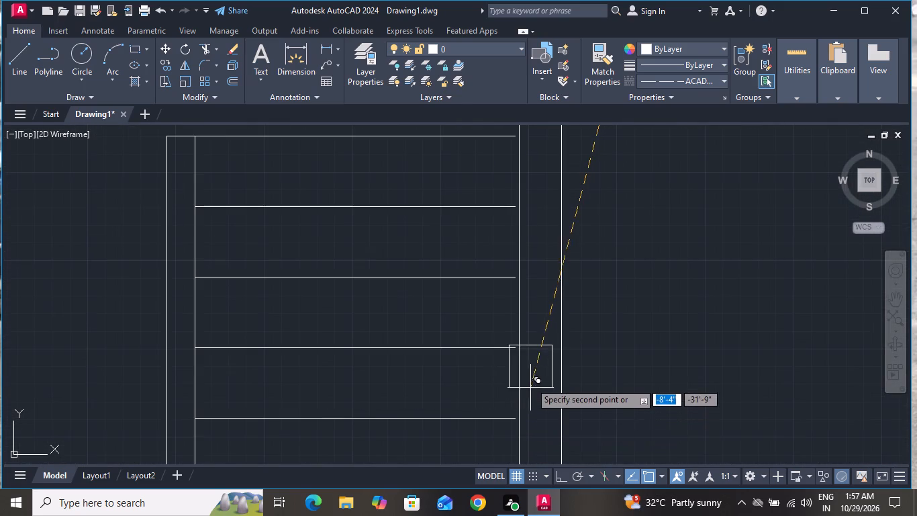
left_click(540, 339)
Place a column copy where the wall below the ground floor's upper bedroom meets the right outer wall.
scroll(493, 429, "down", 4)
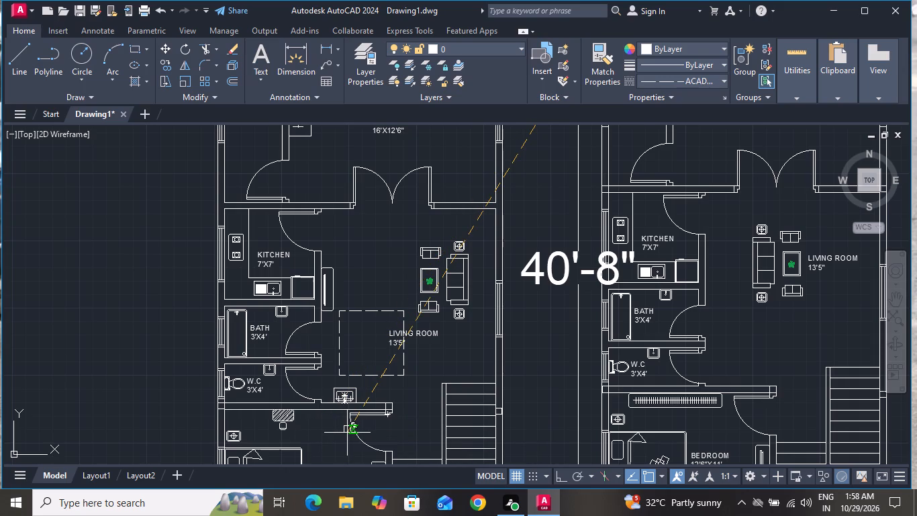
scroll(347, 433, "down", 1)
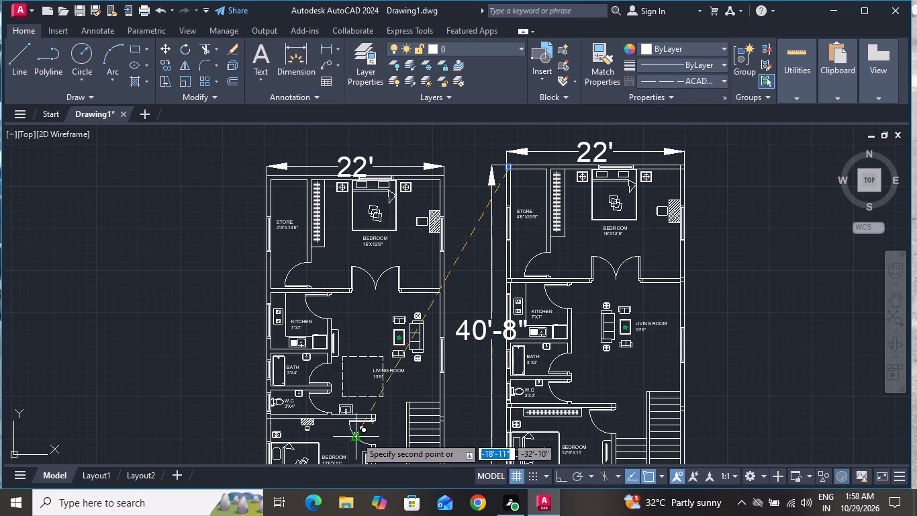
scroll(441, 318, "up", 2)
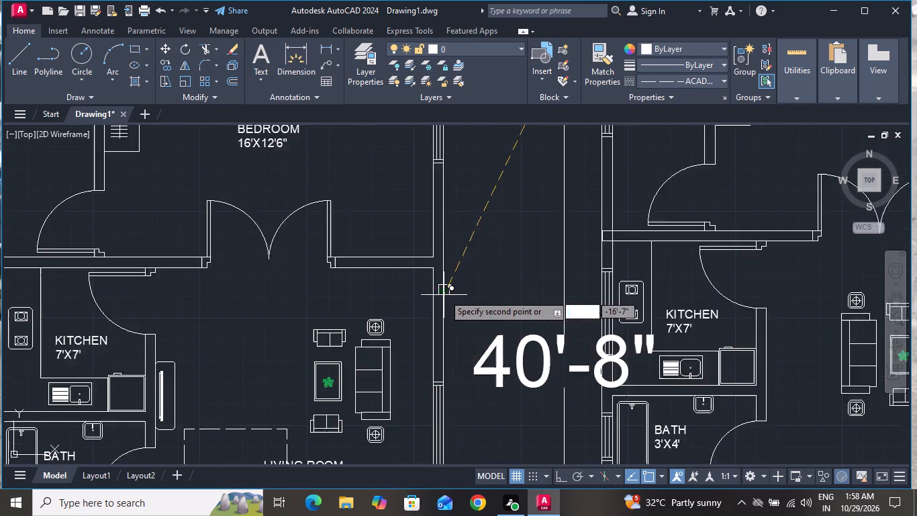
scroll(444, 294, "up", 4)
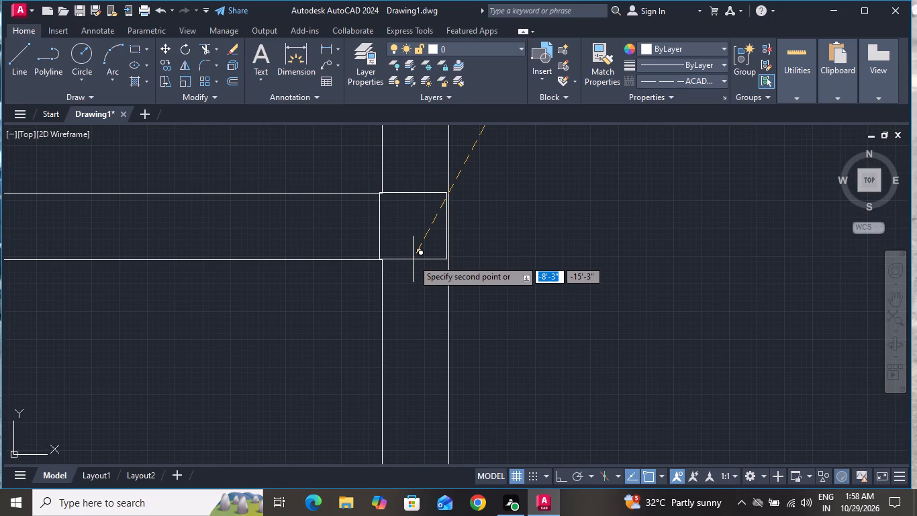
left_click(414, 259)
Place a column copy where the wall between the ground floor's store and kitchen meets the left outer wall.
scroll(390, 291, "down", 2)
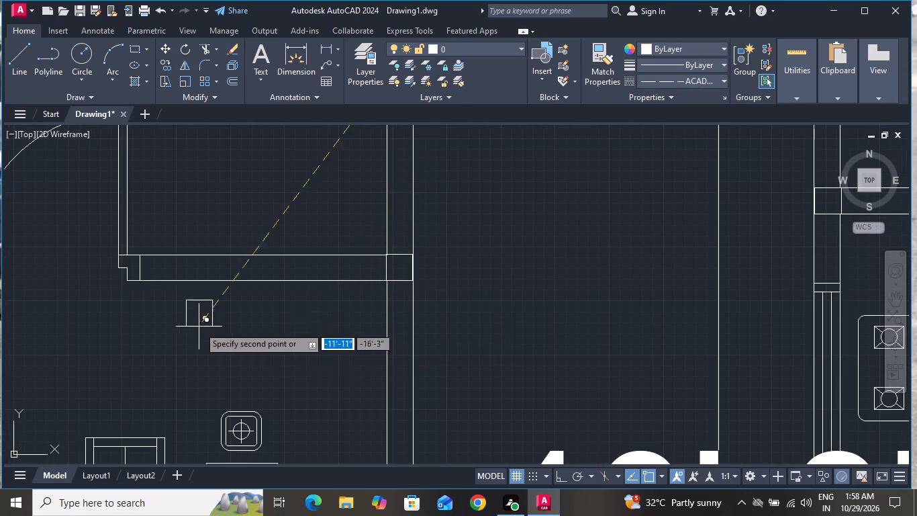
scroll(149, 270, "down", 1)
scroll(247, 325, "down", 1)
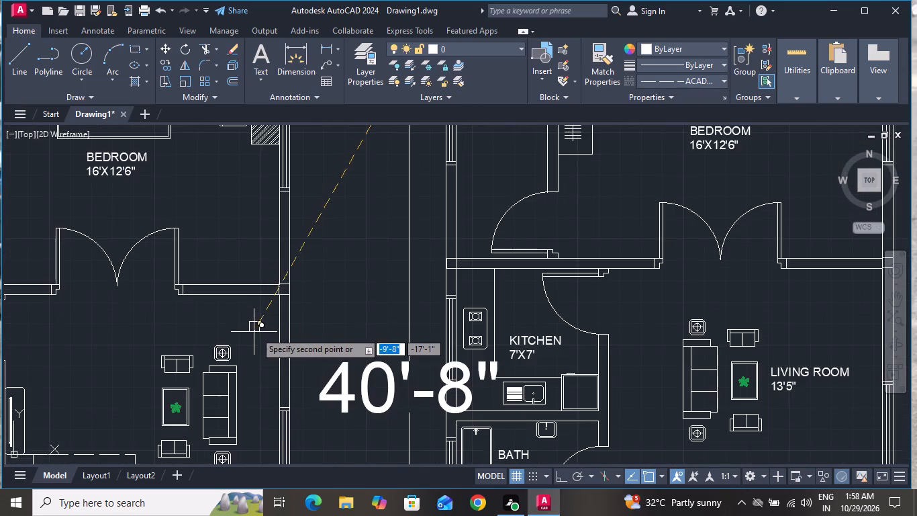
scroll(259, 332, "down", 2)
scroll(160, 307, "down", 1)
scroll(117, 315, "up", 3)
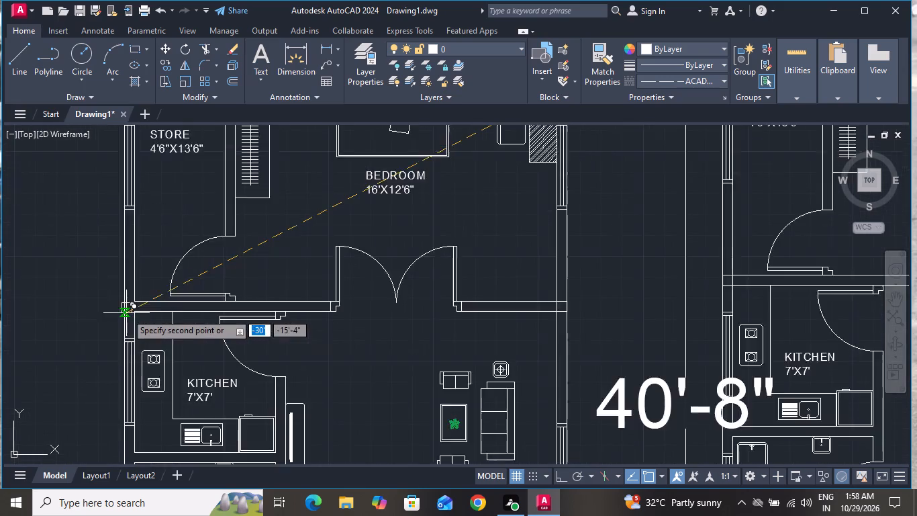
scroll(126, 313, "up", 3)
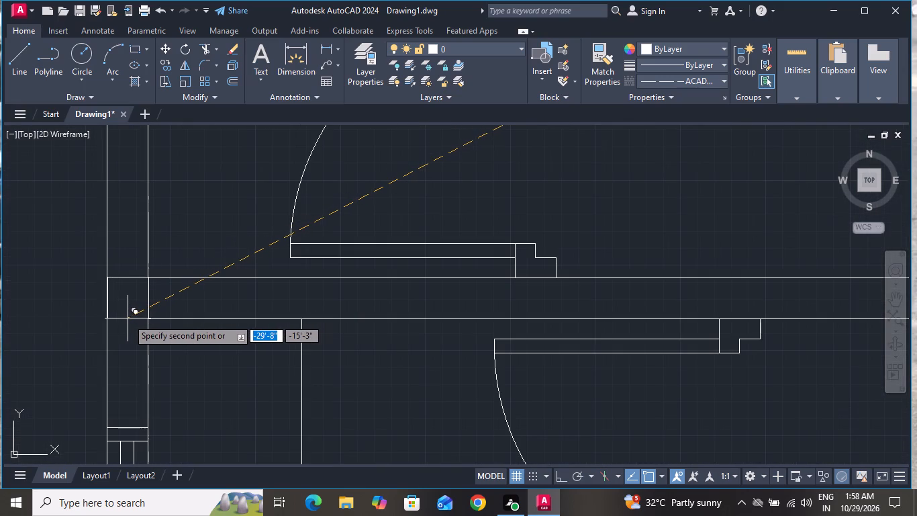
left_click(128, 318)
Place column copies at the top-left and top-right outer corners of the ground floor plan.
scroll(198, 375, "down", 6)
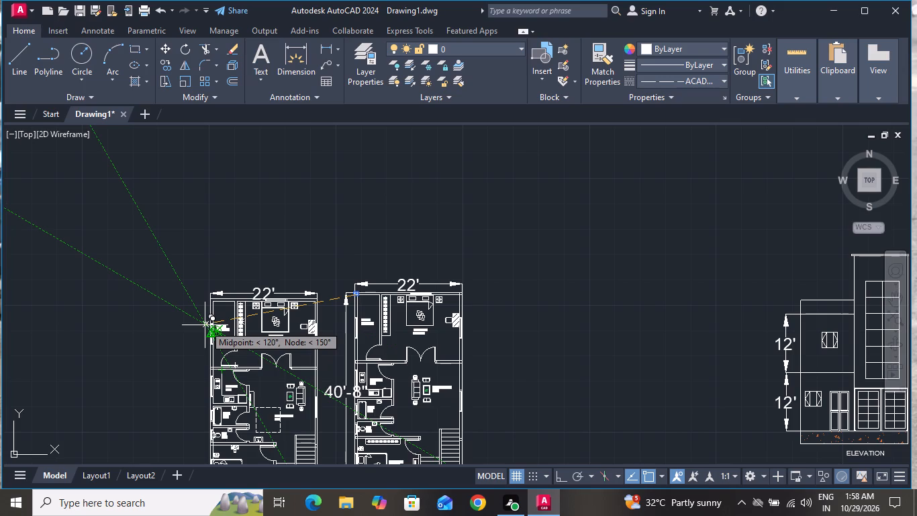
scroll(204, 307, "up", 6)
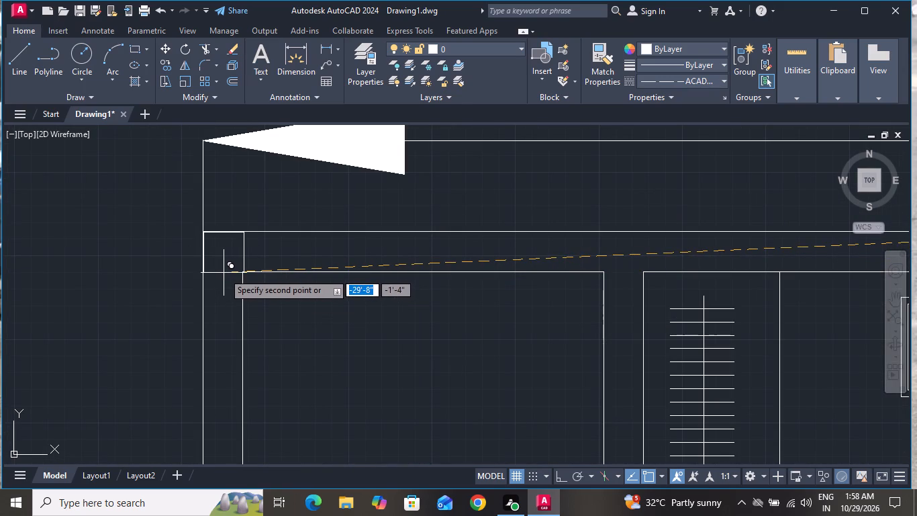
left_click(224, 272)
scroll(236, 316, "down", 3)
scroll(657, 313, "up", 3)
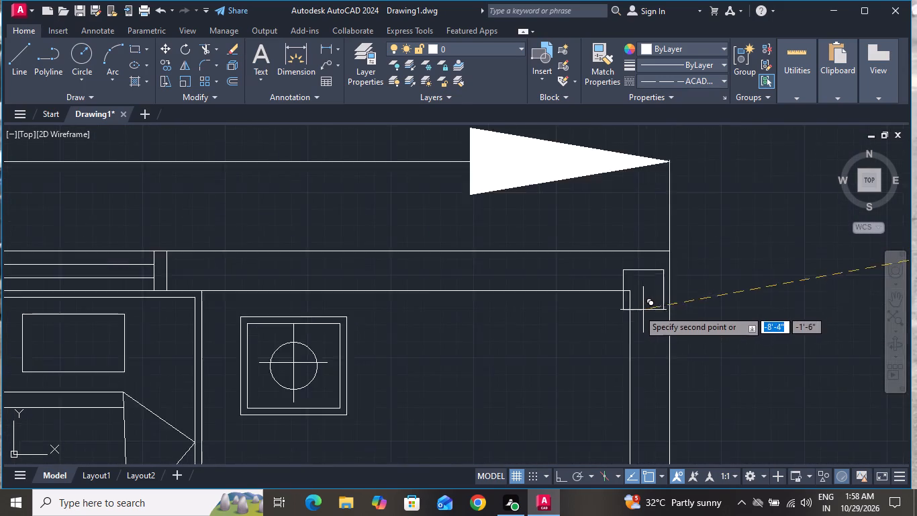
scroll(637, 309, "up", 1)
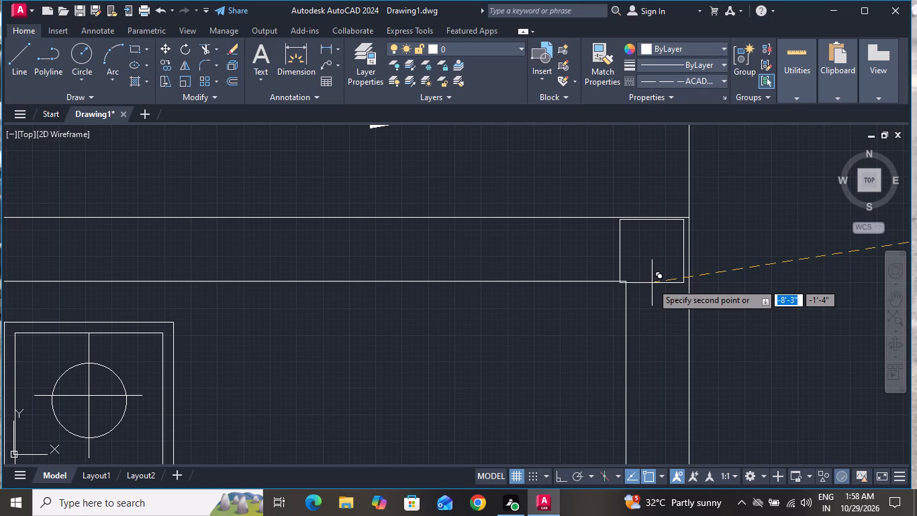
left_click(657, 282)
scroll(630, 335, "down", 3)
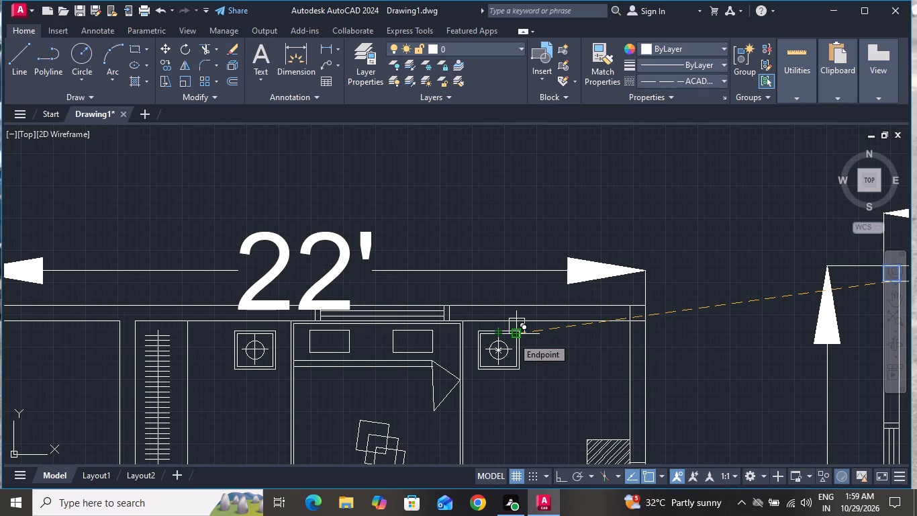
scroll(232, 331, "up", 1)
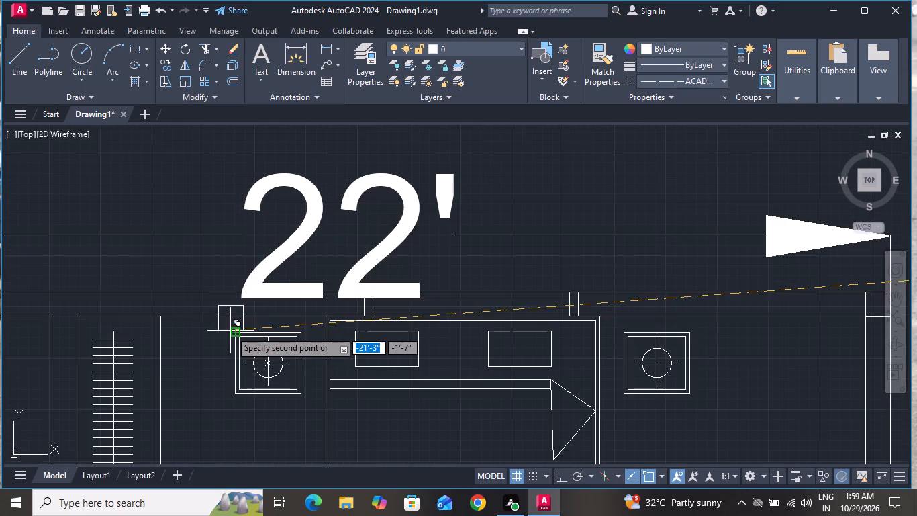
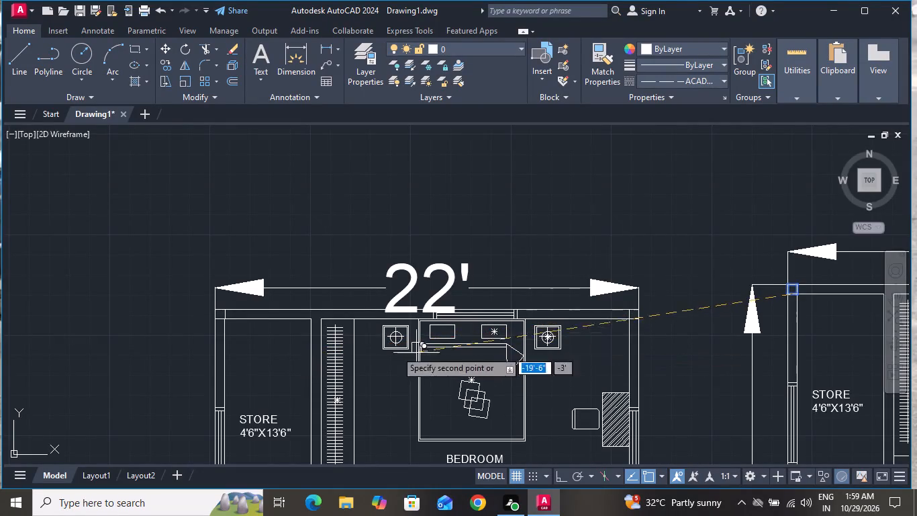
End copying the column.
scroll(359, 267, "down", 2)
scroll(412, 331, "up", 2)
right_click(477, 306)
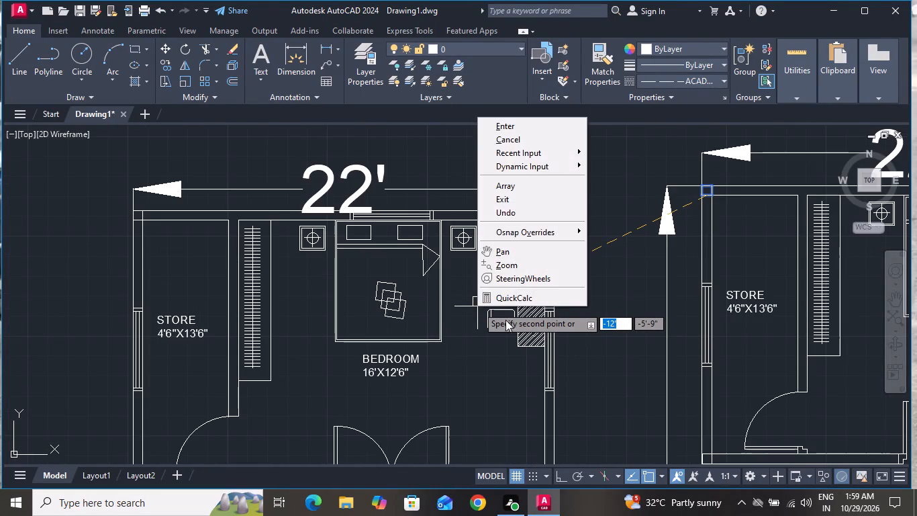
left_click(514, 139)
Examine the columns and top wall of the ground floor plan, then both floor plans as a whole.
scroll(521, 187, "down", 1)
scroll(532, 230, "up", 2)
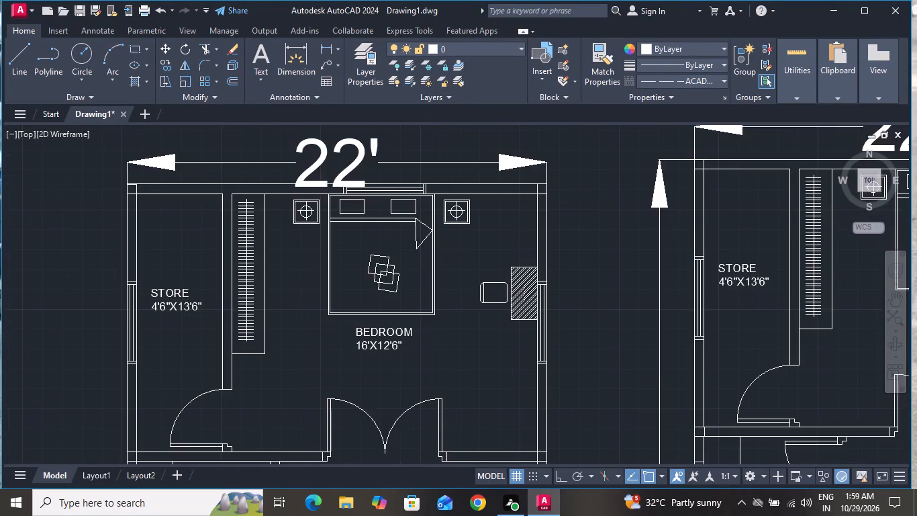
scroll(532, 246, "down", 1)
scroll(538, 197, "up", 5)
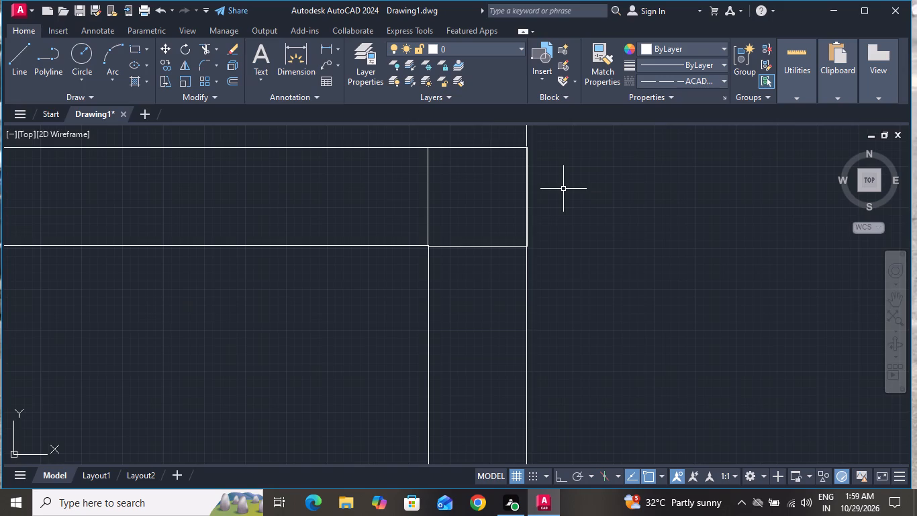
scroll(565, 193, "down", 4)
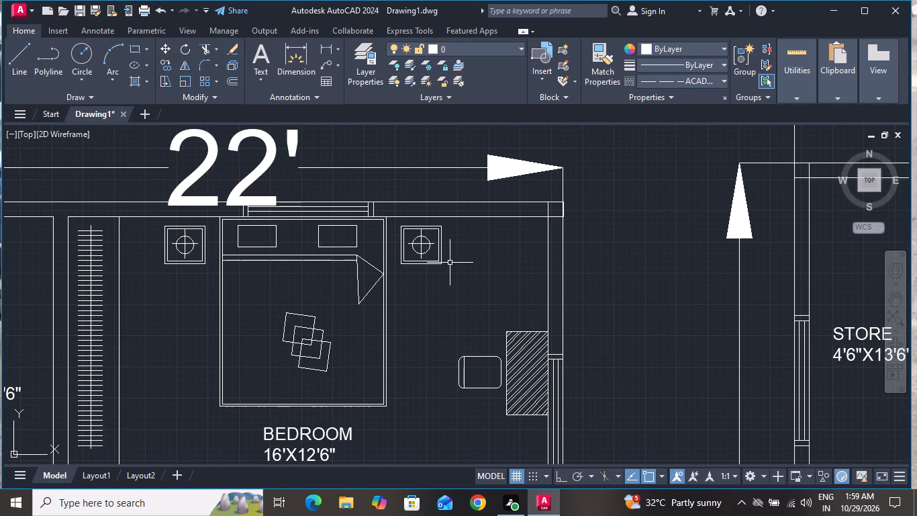
scroll(449, 263, "down", 1)
scroll(320, 235, "up", 3)
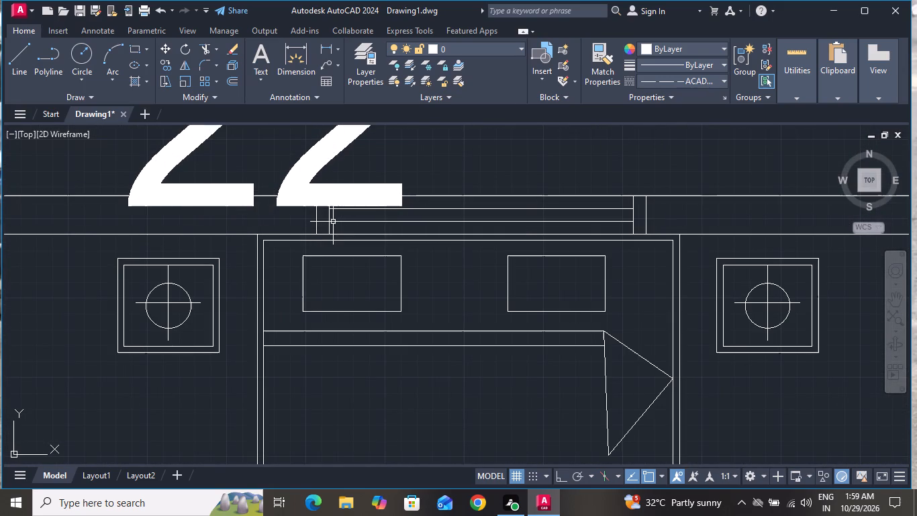
scroll(372, 257, "down", 2)
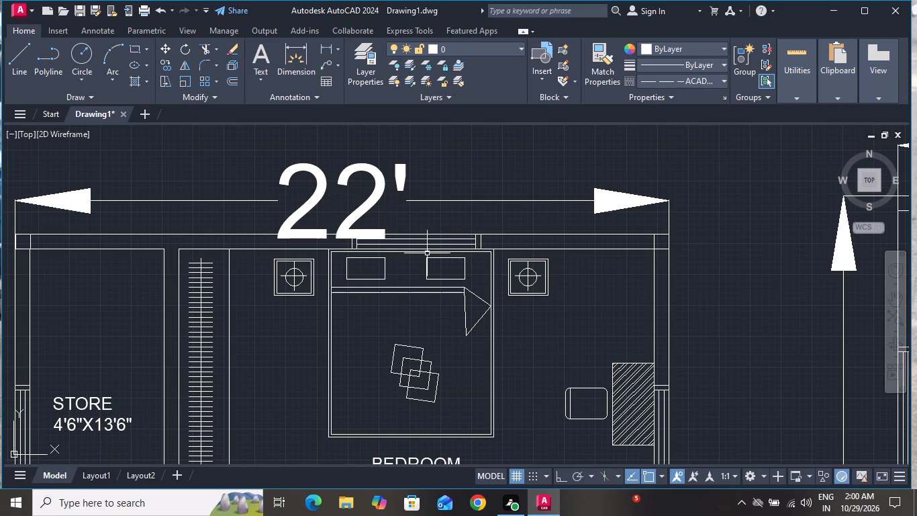
scroll(430, 259, "down", 4)
scroll(427, 347, "up", 1)
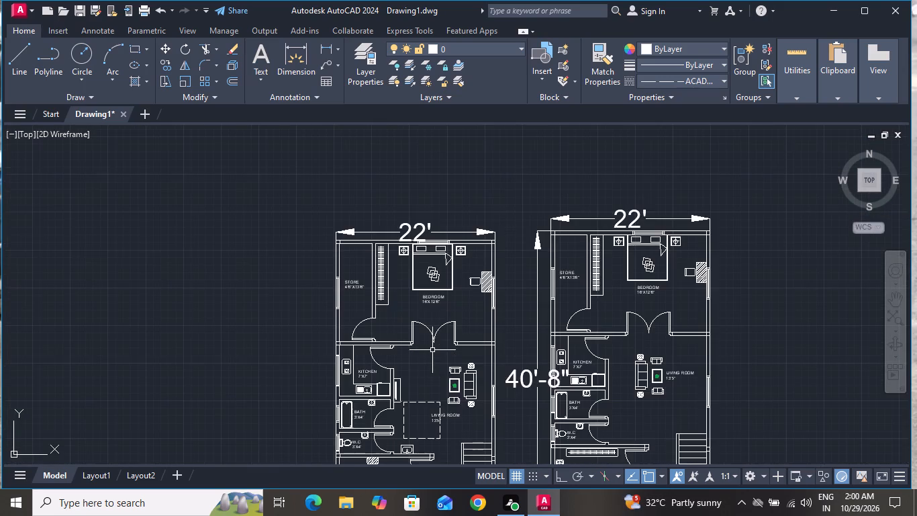
scroll(431, 345, "down", 1)
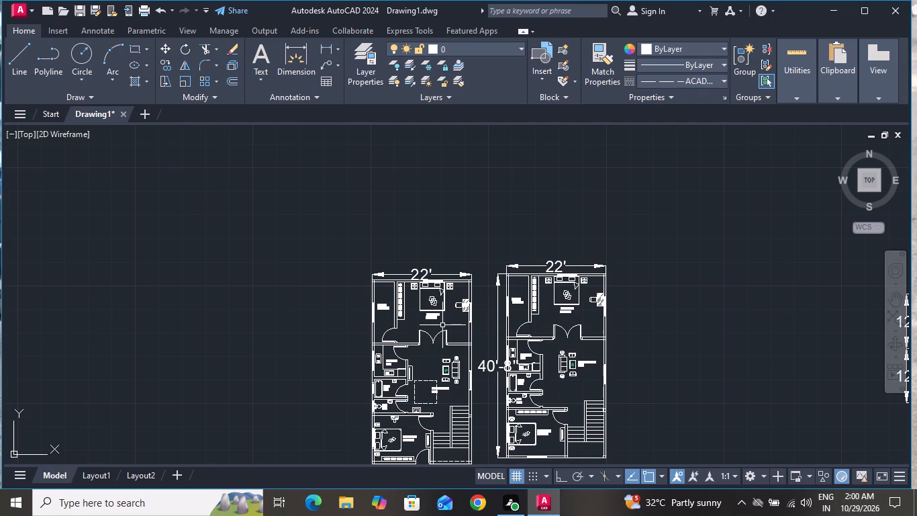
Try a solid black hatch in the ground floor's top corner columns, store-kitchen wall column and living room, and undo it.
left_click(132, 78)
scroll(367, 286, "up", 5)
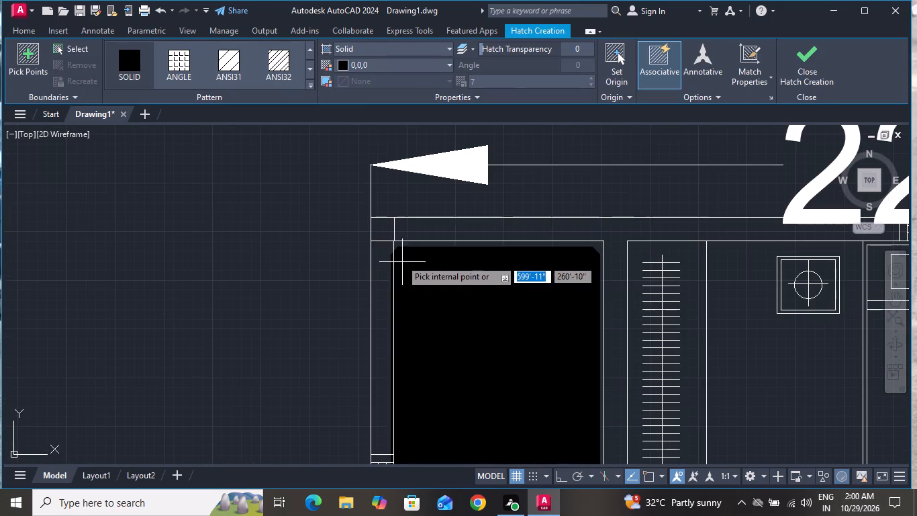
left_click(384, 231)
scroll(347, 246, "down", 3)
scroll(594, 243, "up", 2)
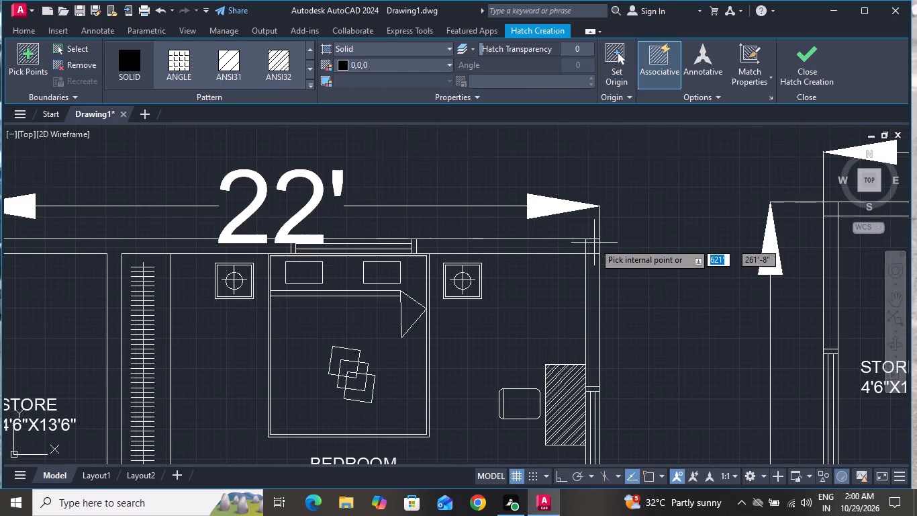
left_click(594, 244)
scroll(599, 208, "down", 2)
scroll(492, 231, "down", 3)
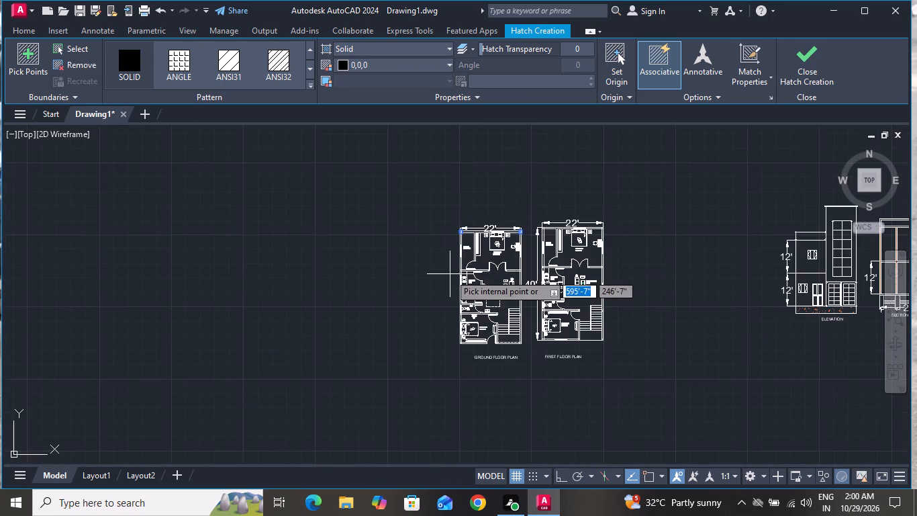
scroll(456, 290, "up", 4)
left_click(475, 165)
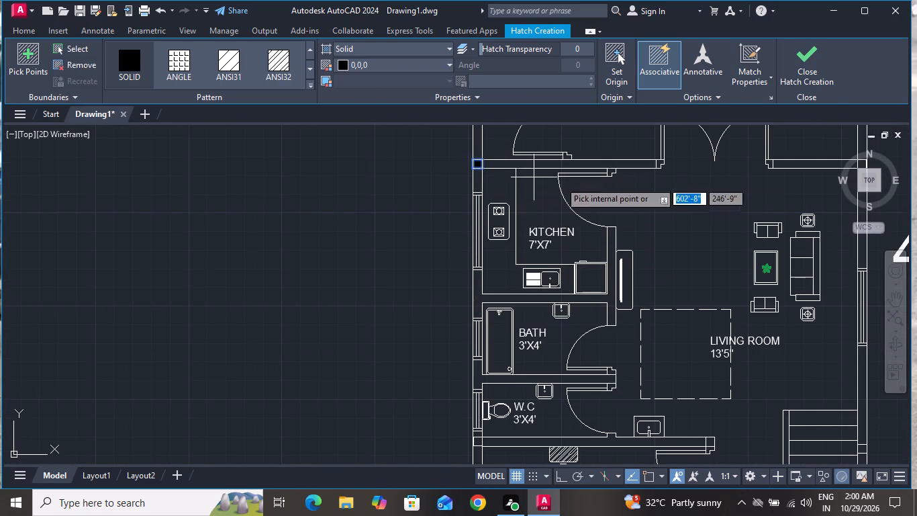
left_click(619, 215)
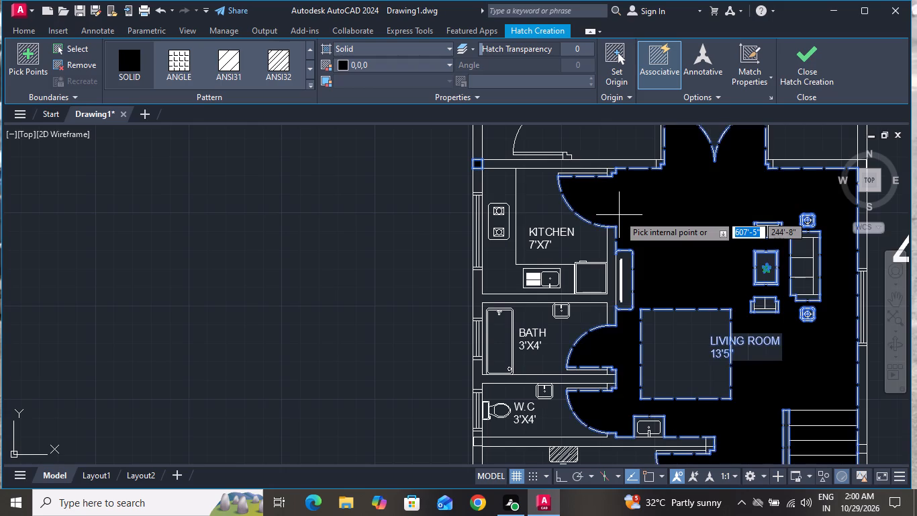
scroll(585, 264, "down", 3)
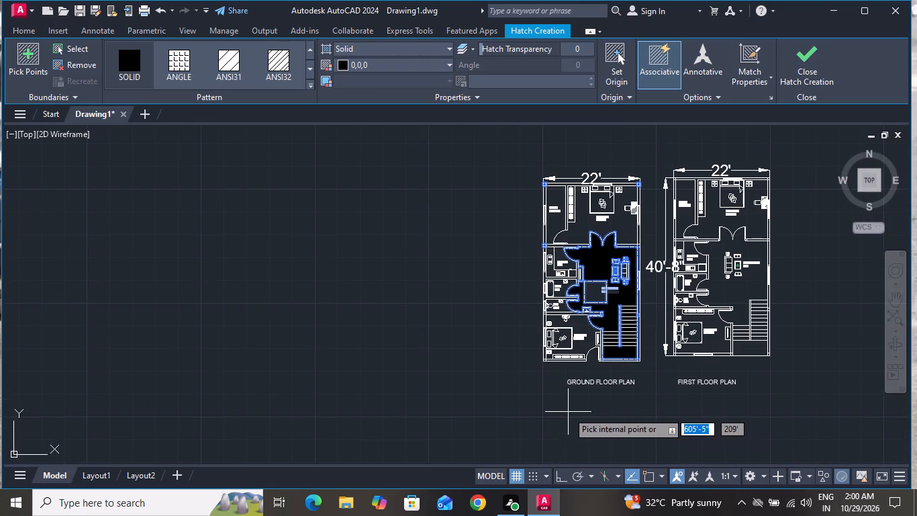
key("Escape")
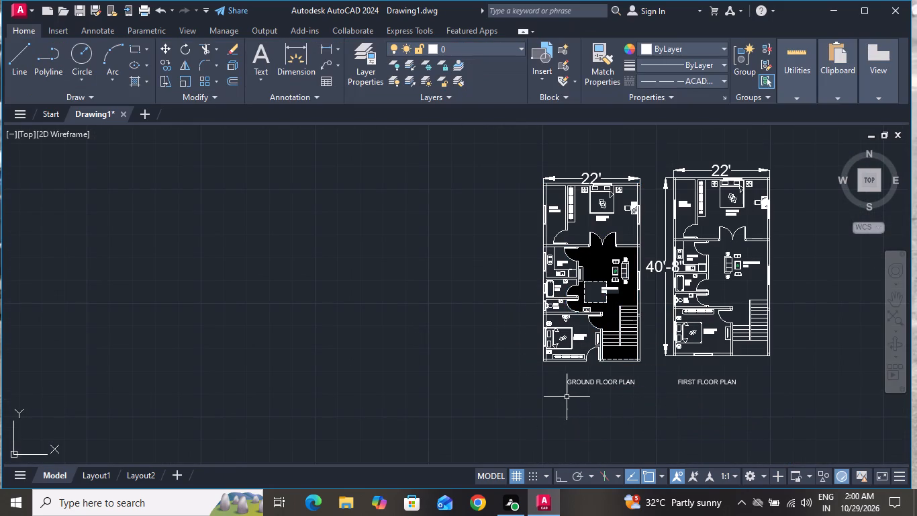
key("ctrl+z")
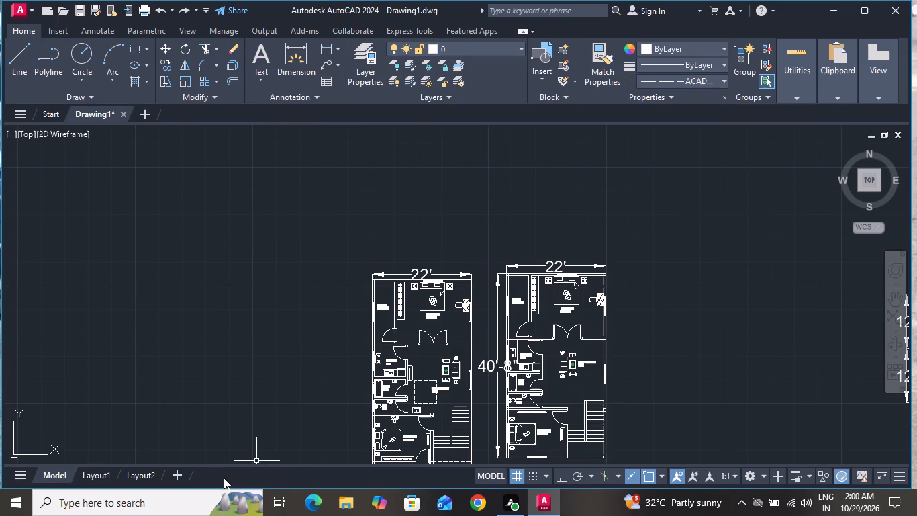
Fill the three columns along the ground floor plan's bottom wall with a solid black (0,0,0) hatch.
left_click(224, 478)
scroll(1, 449, "down", 1)
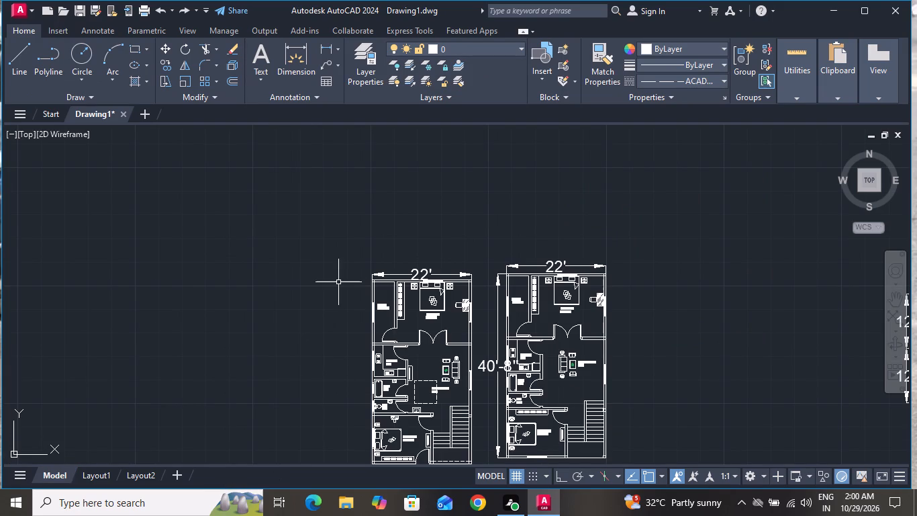
left_click(140, 79)
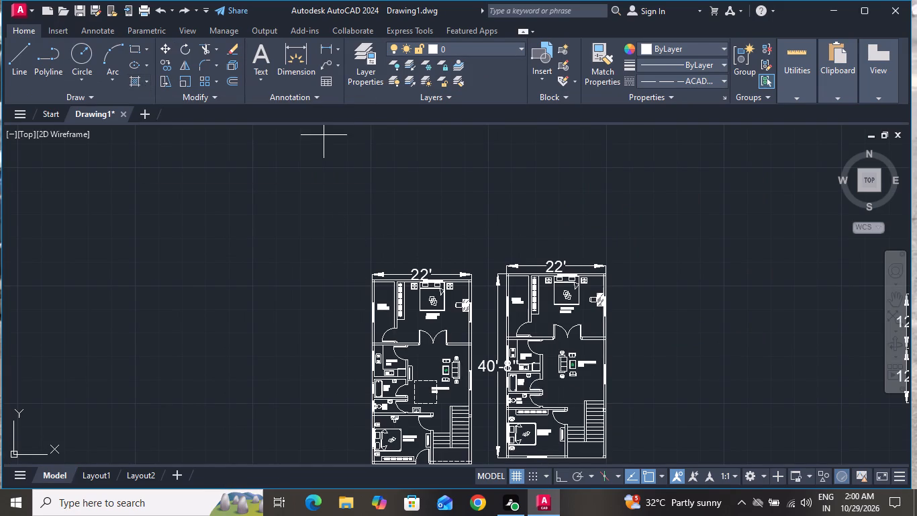
scroll(461, 238, "down", 2)
scroll(475, 394, "up", 3)
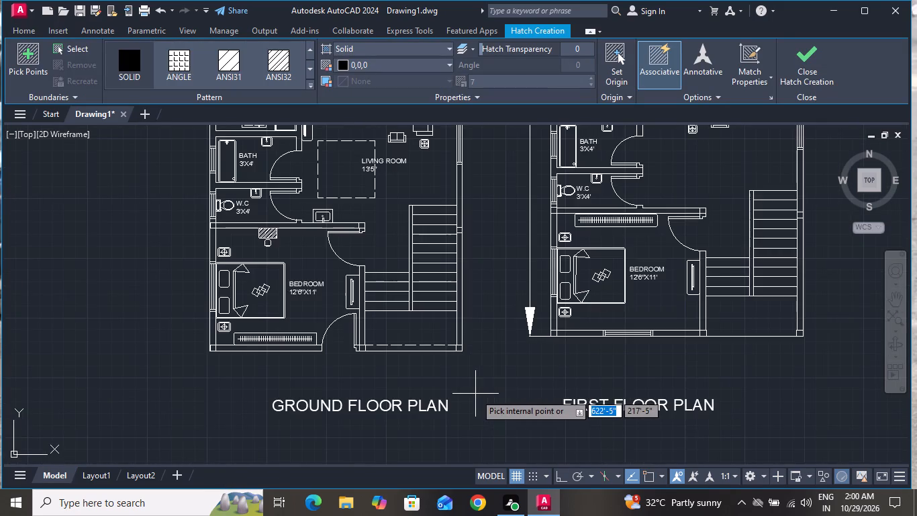
scroll(465, 363, "up", 3)
left_click(441, 311)
scroll(492, 320, "down", 3)
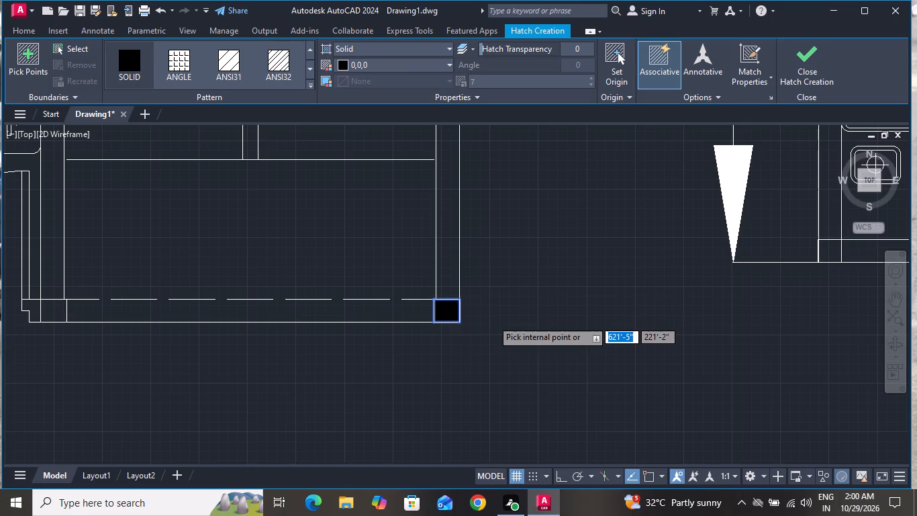
left_click(88, 314)
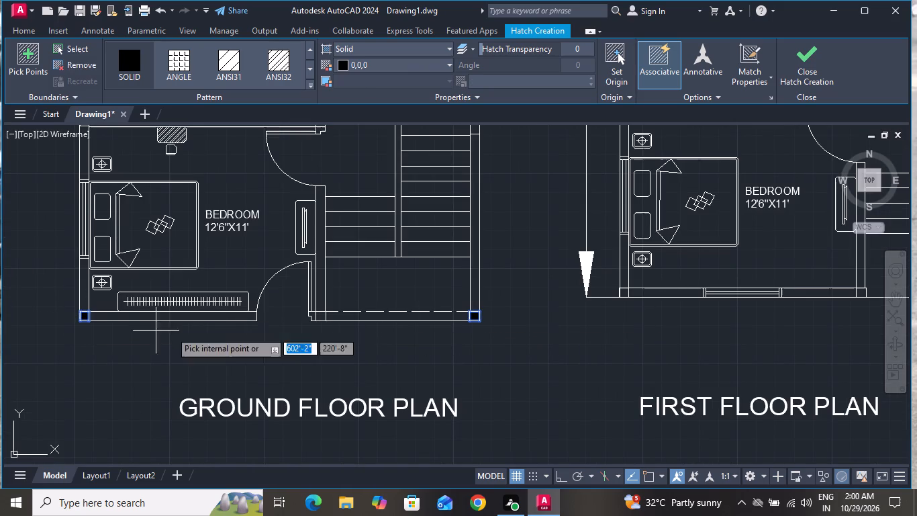
left_click(325, 318)
scroll(399, 392, "down", 2)
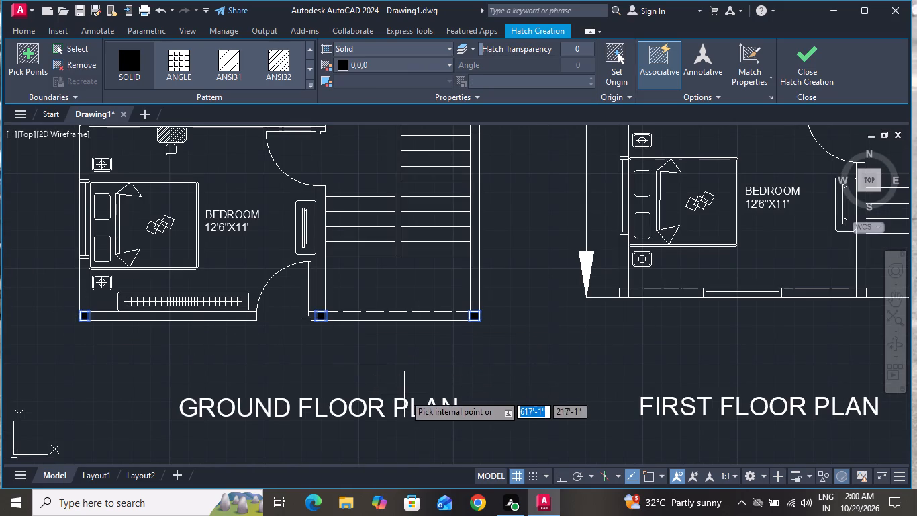
Extend the solid hatch to the ground floor's columns at both ends of the wall above the lower bedroom and beside the staircase.
scroll(412, 390, "down", 1)
scroll(356, 217, "up", 3)
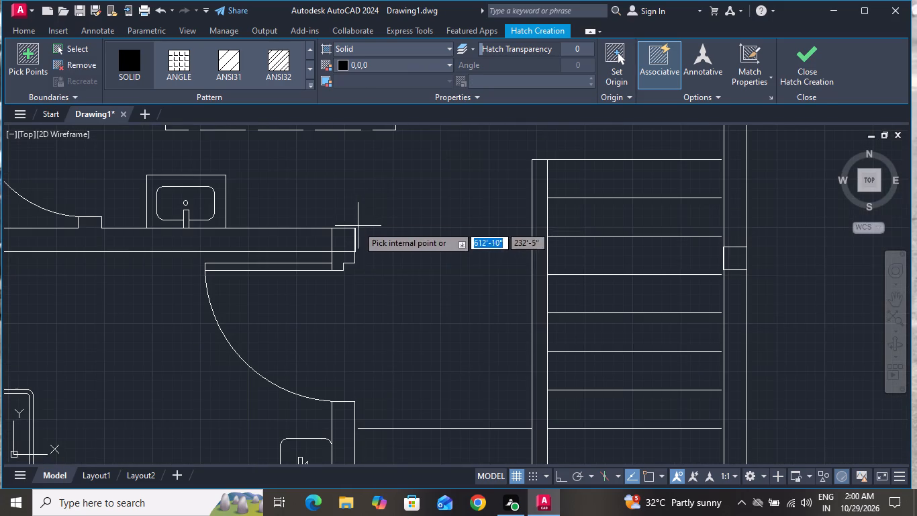
left_click(344, 249)
scroll(466, 282, "down", 3)
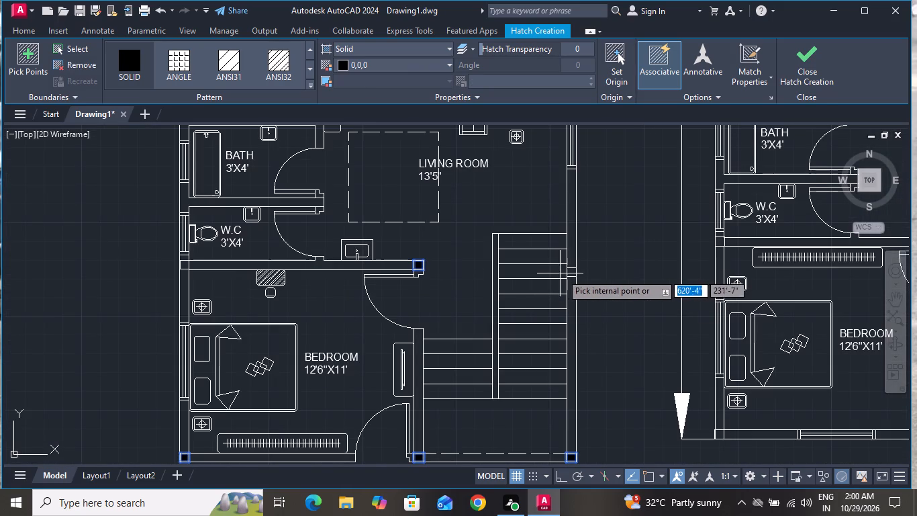
left_click(571, 273)
scroll(538, 335, "down", 1)
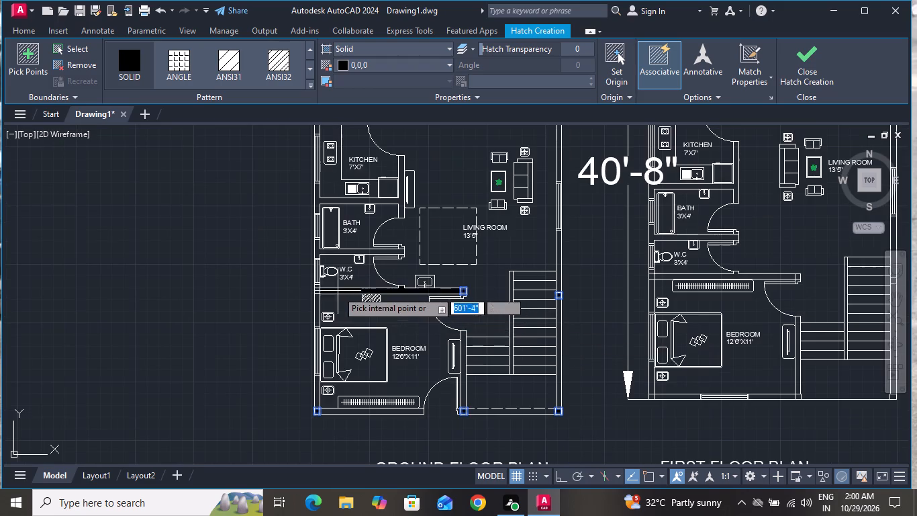
scroll(321, 291, "up", 4)
left_click(283, 290)
scroll(369, 320, "down", 3)
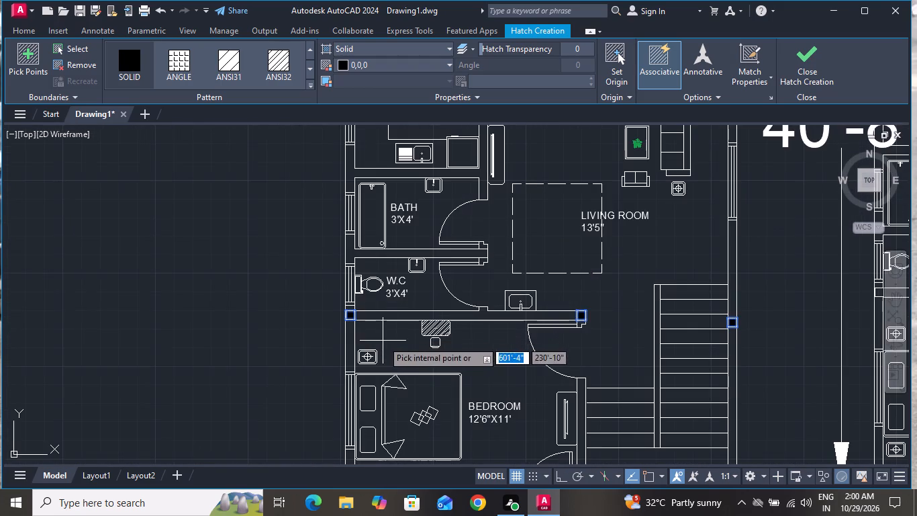
Extend the solid hatch to the columns at the ground floor plan's top-right and top-left outer corners.
scroll(379, 261, "down", 2)
scroll(446, 292, "down", 2)
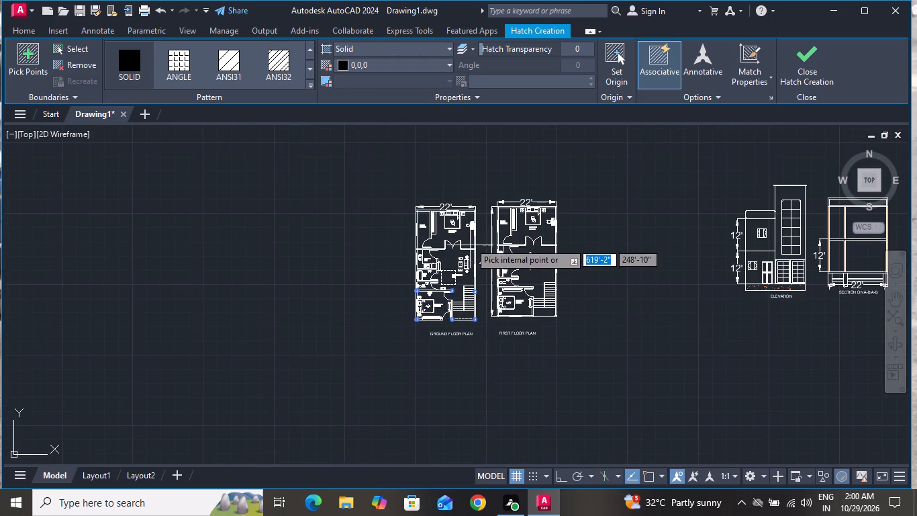
scroll(472, 219, "up", 4)
left_click(481, 193)
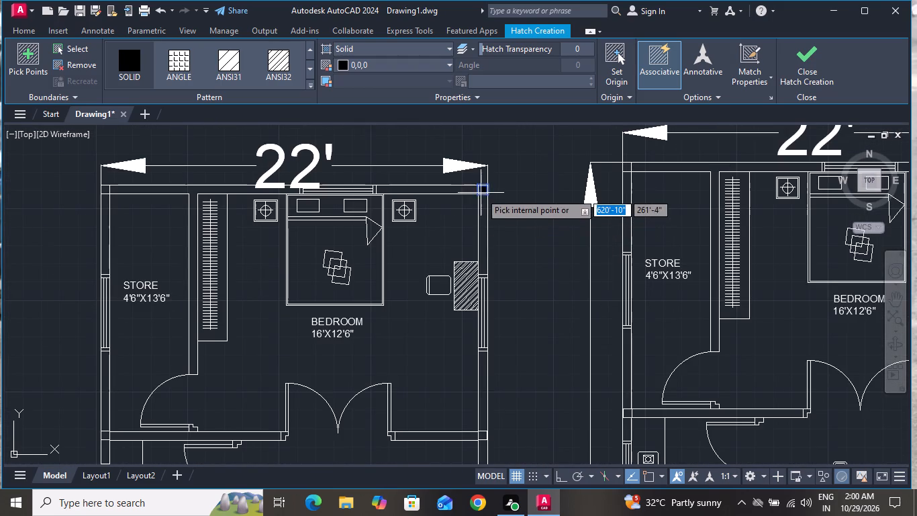
left_click(104, 188)
scroll(215, 243, "down", 1)
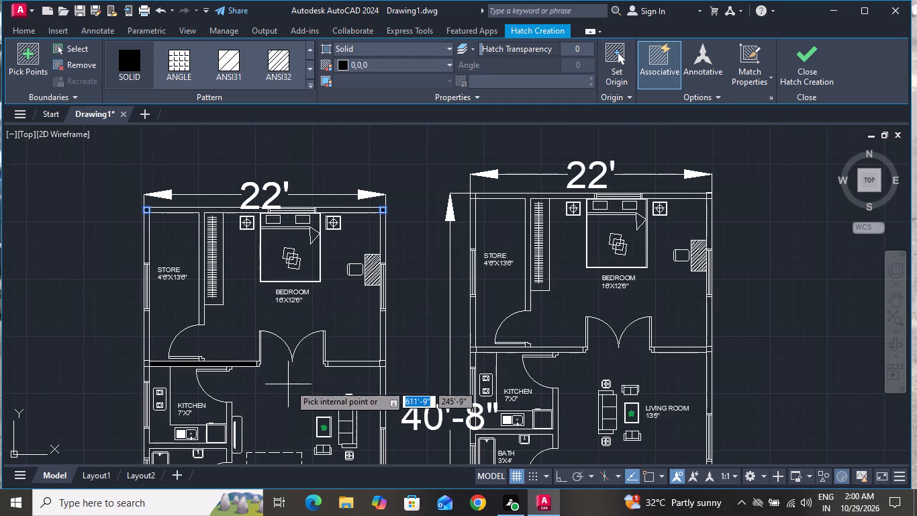
Extend the solid hatch to the ground floor's columns where the wall below the store and upper bedroom meets both outer walls.
scroll(379, 363, "up", 2)
left_click(381, 361)
scroll(448, 354, "down", 2)
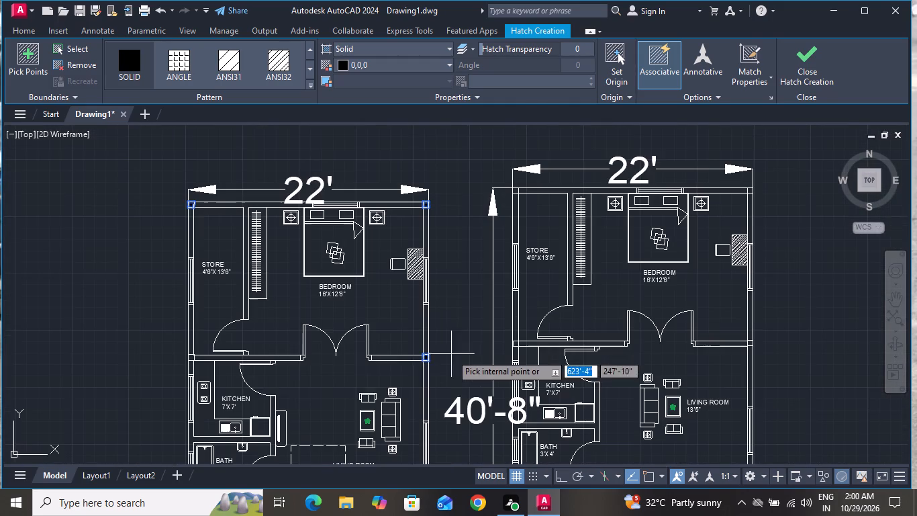
scroll(188, 357, "up", 3)
left_click(191, 363)
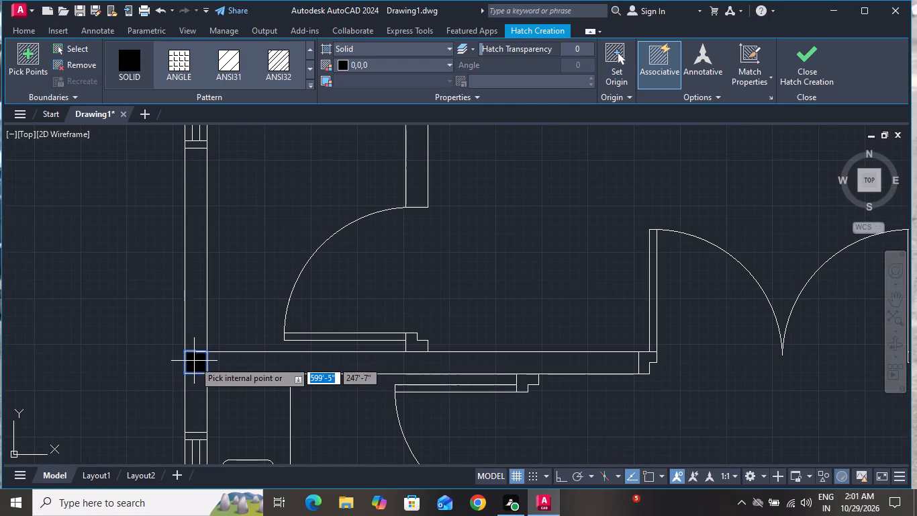
Extend the solid hatch to the first floor's top-left and top-right corner columns and the left-wall column below the store.
scroll(204, 344, "down", 4)
scroll(305, 306, "down", 1)
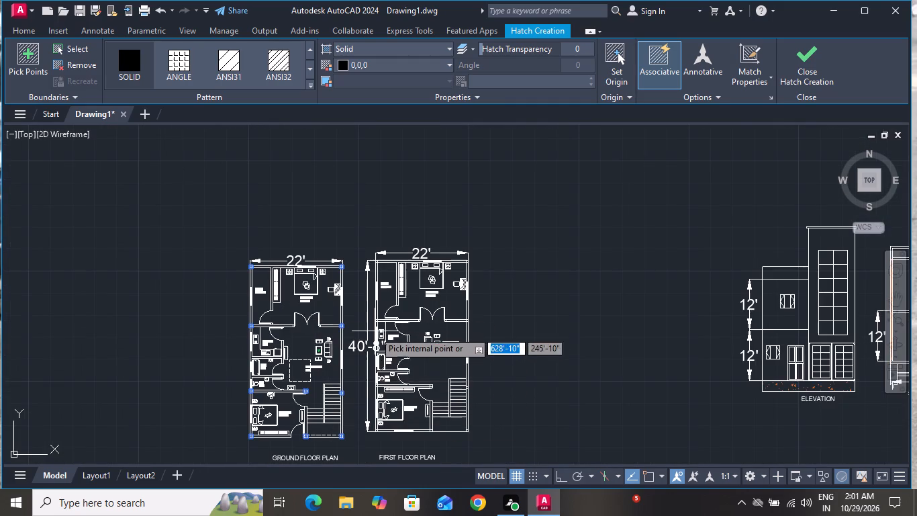
scroll(376, 314, "up", 4)
left_click(365, 372)
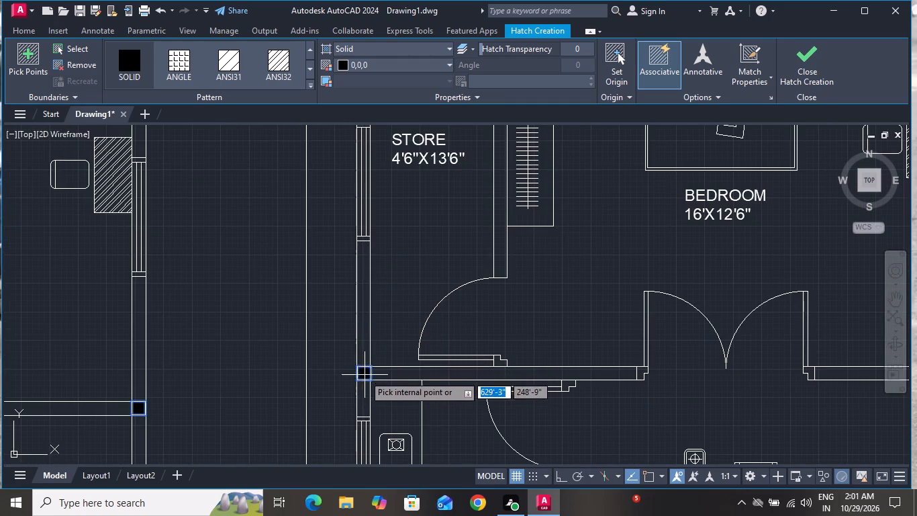
scroll(338, 368, "down", 3)
scroll(442, 294, "down", 1)
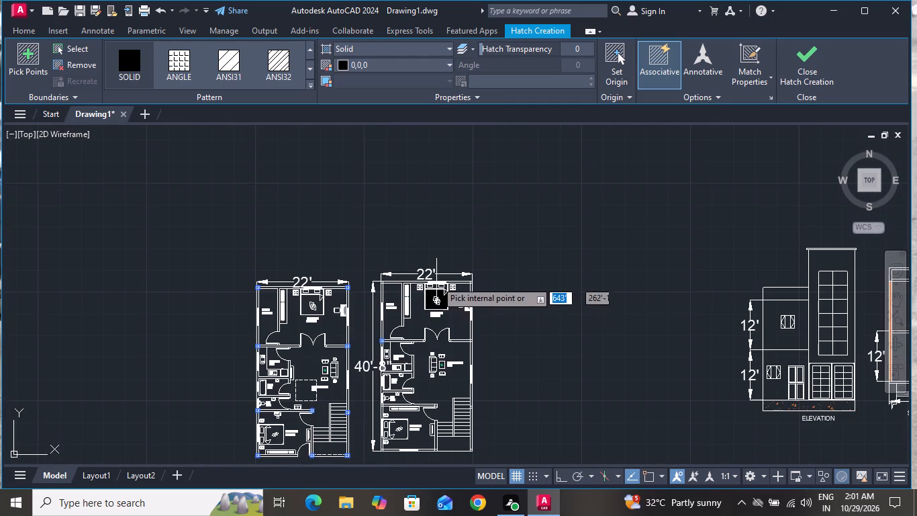
scroll(389, 304, "up", 3)
scroll(345, 215, "up", 3)
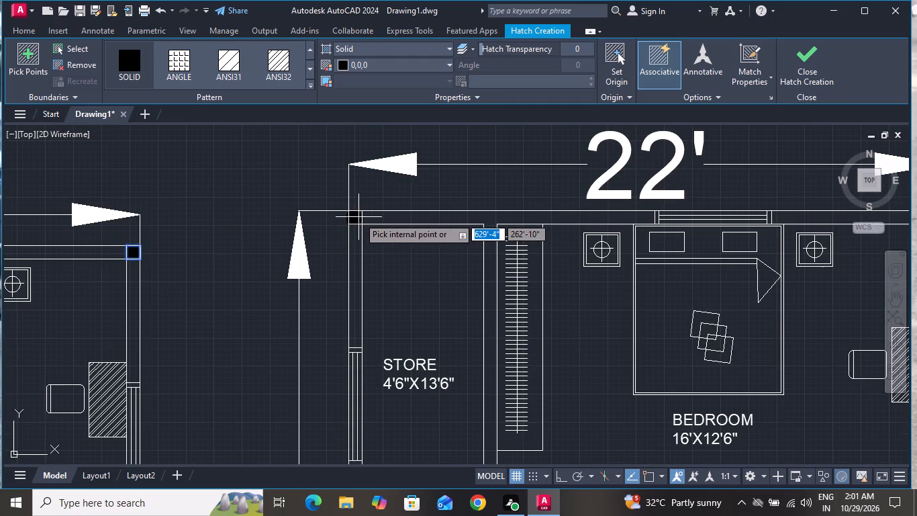
left_click(358, 217)
scroll(488, 251, "down", 2)
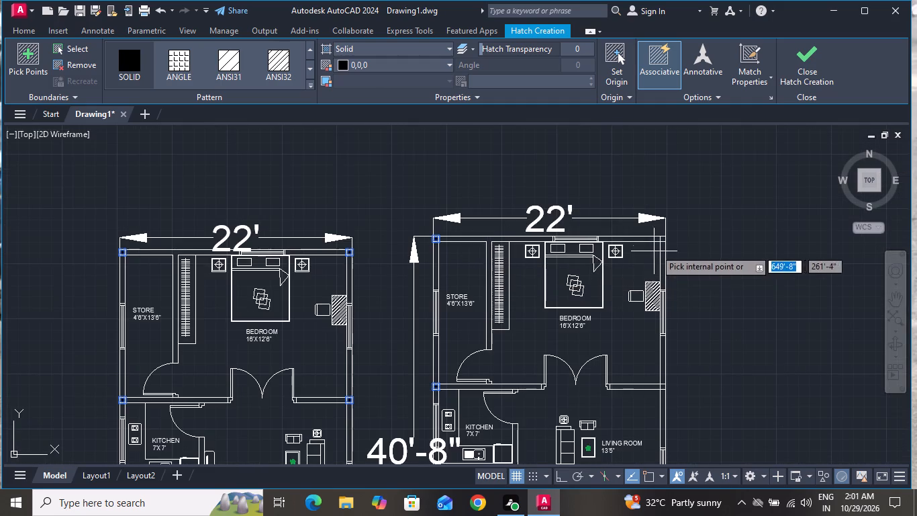
scroll(658, 239, "up", 2)
left_click(673, 242)
Extend the solid hatch to the three columns along the first floor plan's bottom wall.
scroll(673, 221, "down", 2)
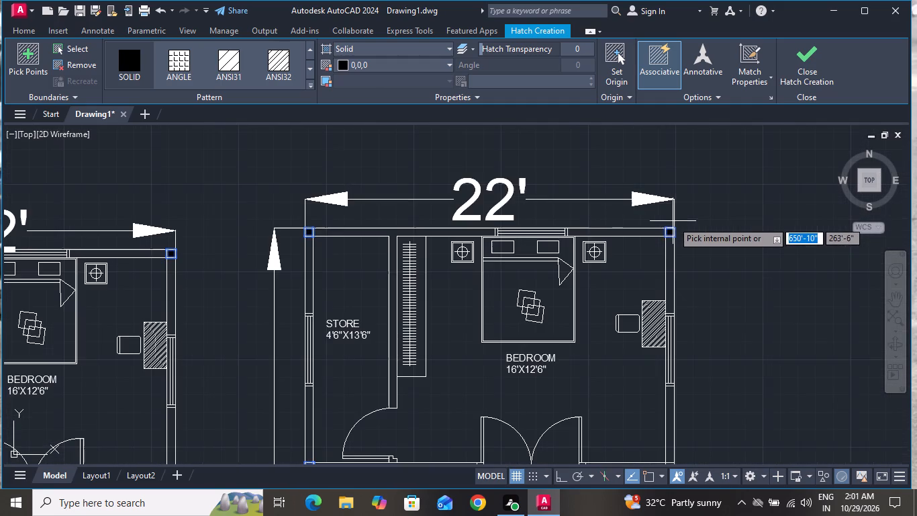
scroll(679, 238, "down", 2)
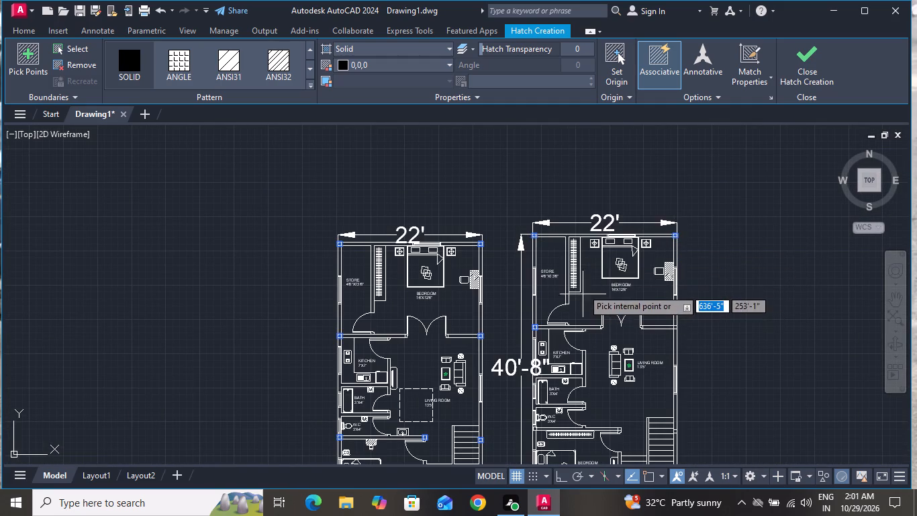
scroll(583, 283, "down", 1)
scroll(586, 315, "up", 3)
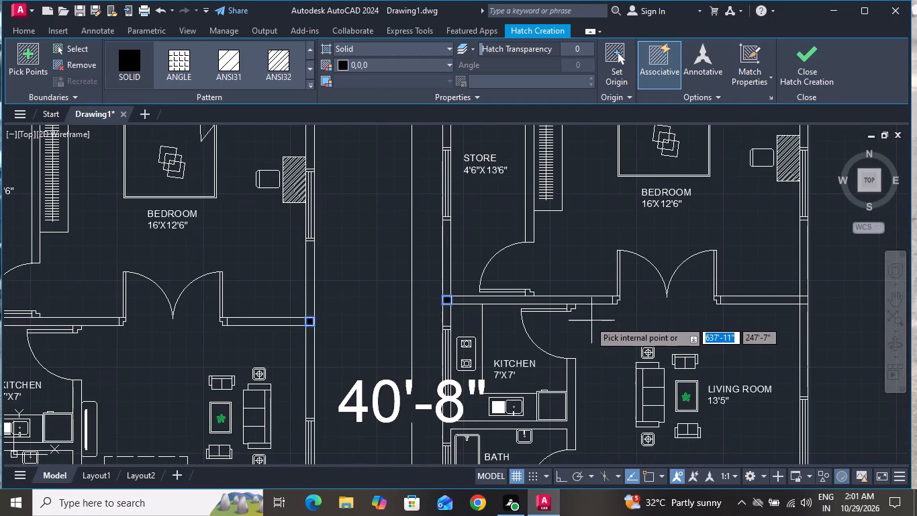
scroll(587, 312, "down", 4)
scroll(626, 362, "up", 2)
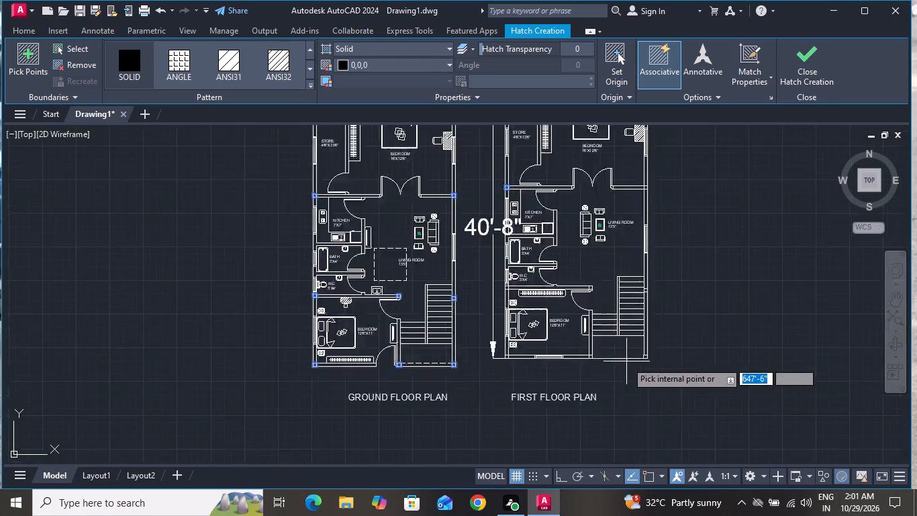
scroll(626, 361, "up", 2)
left_click(674, 350)
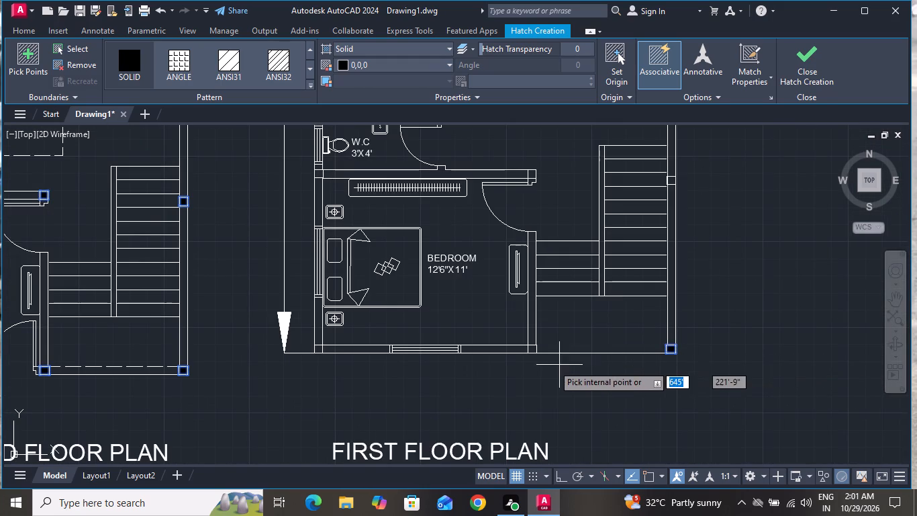
left_click(532, 347)
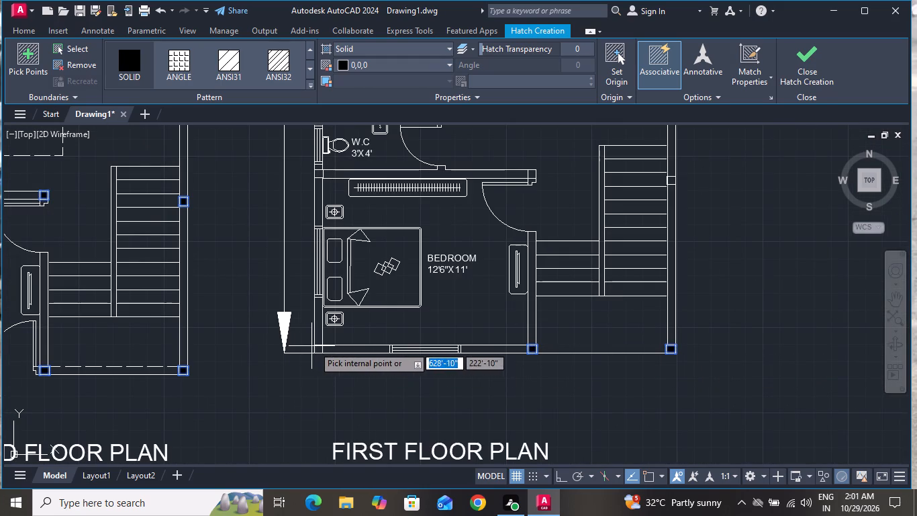
left_click(318, 346)
Extend the solid hatch to the first floor's right-wall columns below the upper bedroom and beside the staircase.
scroll(337, 412, "down", 2)
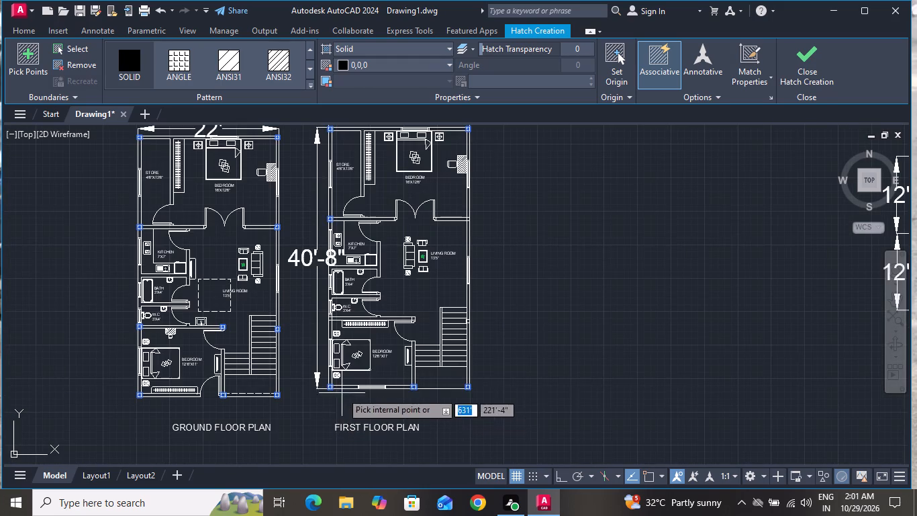
scroll(467, 217, "up", 4)
left_click(465, 230)
scroll(548, 253, "down", 3)
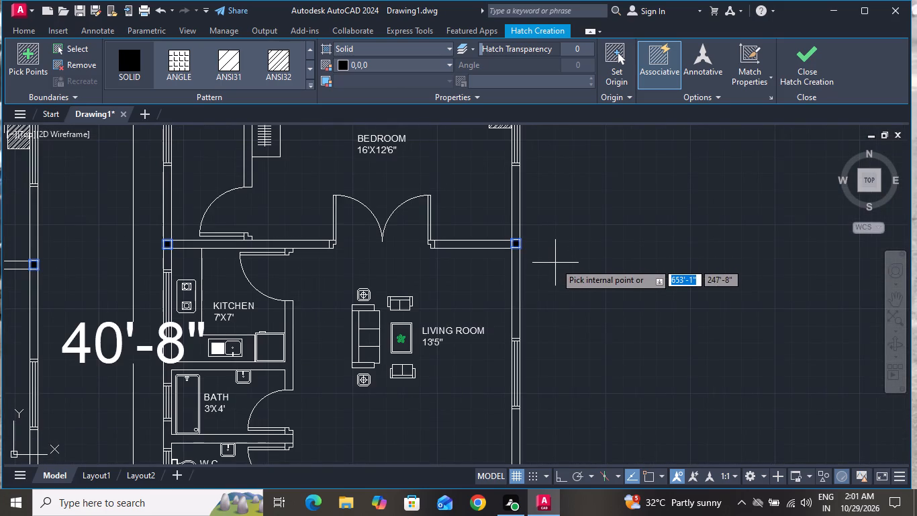
scroll(555, 263, "down", 2)
scroll(534, 359, "up", 3)
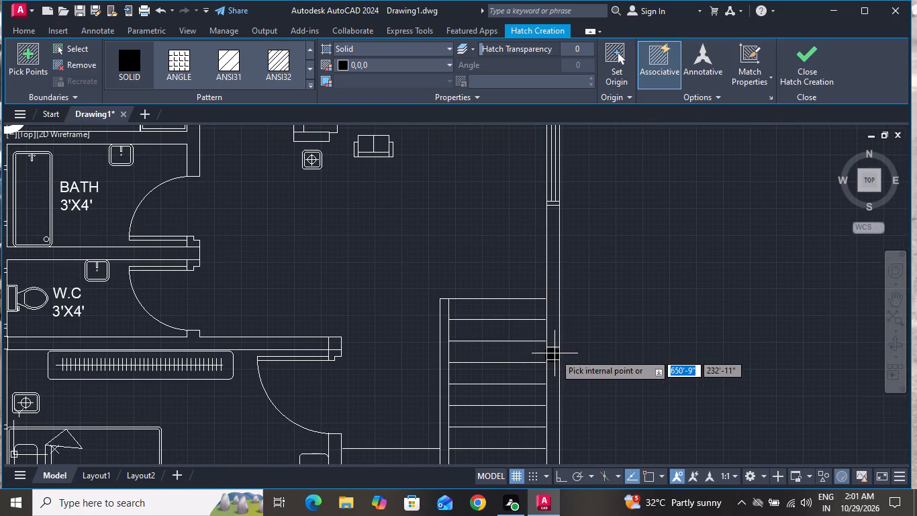
left_click(554, 353)
Fill the first floor's left-wall column between the W.C and lower bedroom with the solid hatch and finish the hatch.
scroll(592, 311, "down", 3)
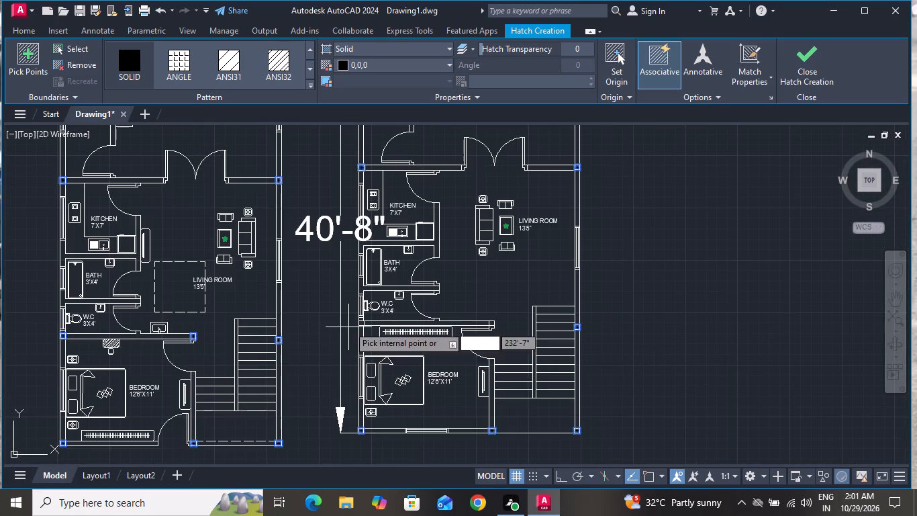
scroll(348, 325, "up", 6)
left_click(352, 318)
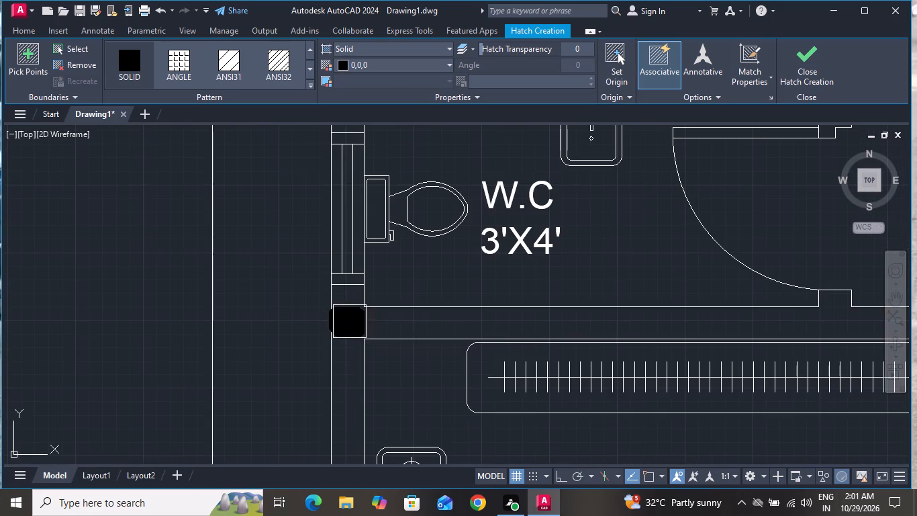
scroll(443, 324, "down", 5)
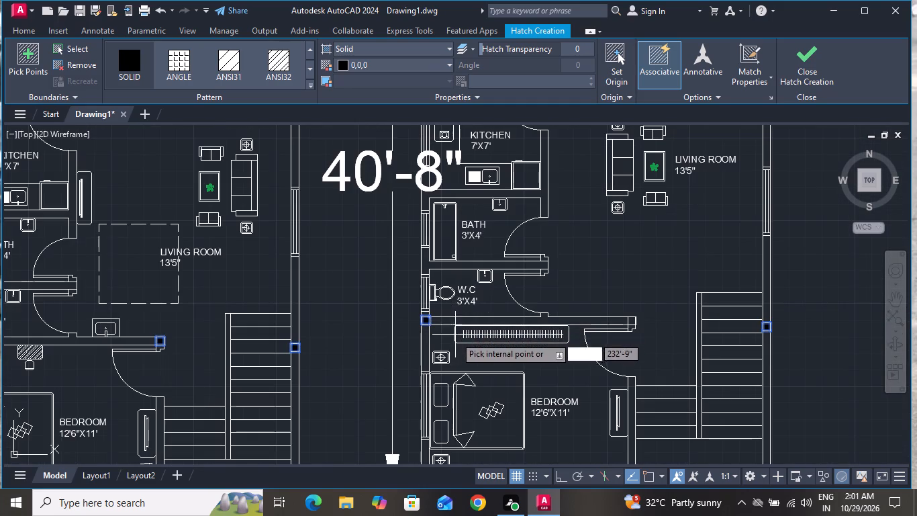
scroll(465, 347, "down", 1)
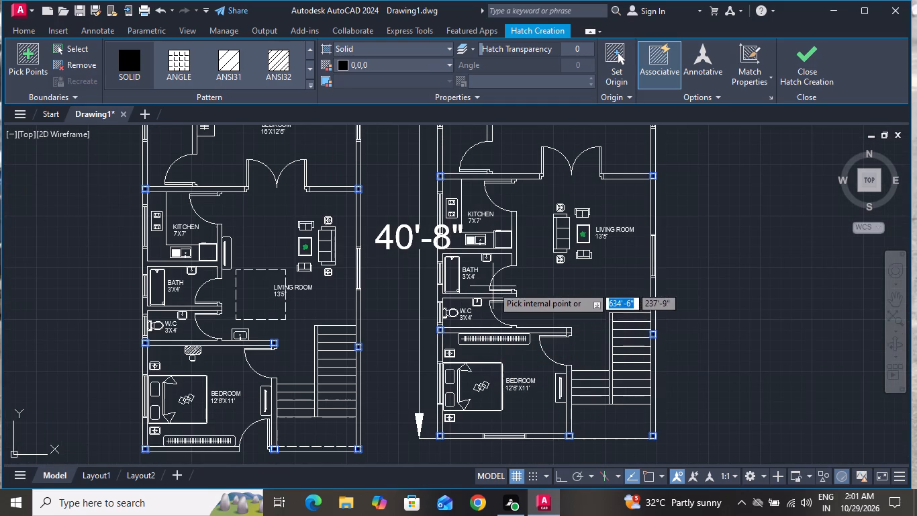
scroll(534, 310, "down", 1)
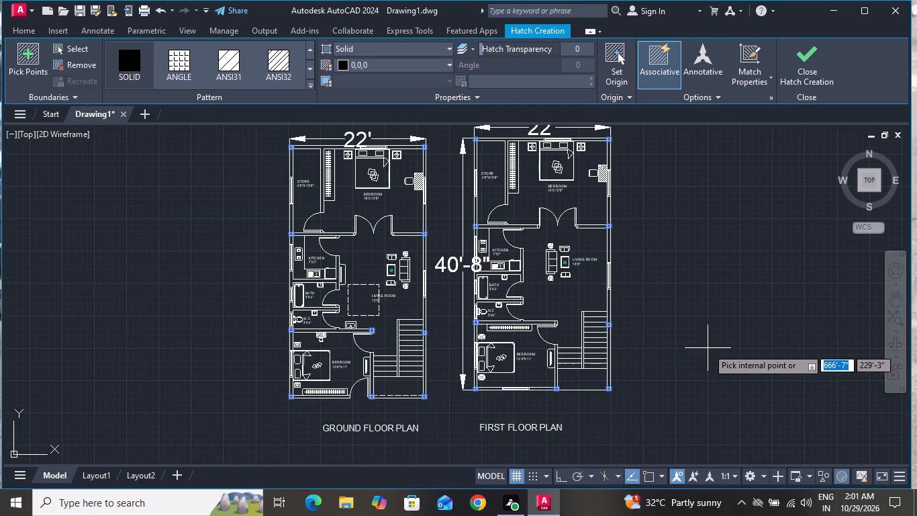
scroll(687, 336, "up", 2)
scroll(686, 337, "down", 2)
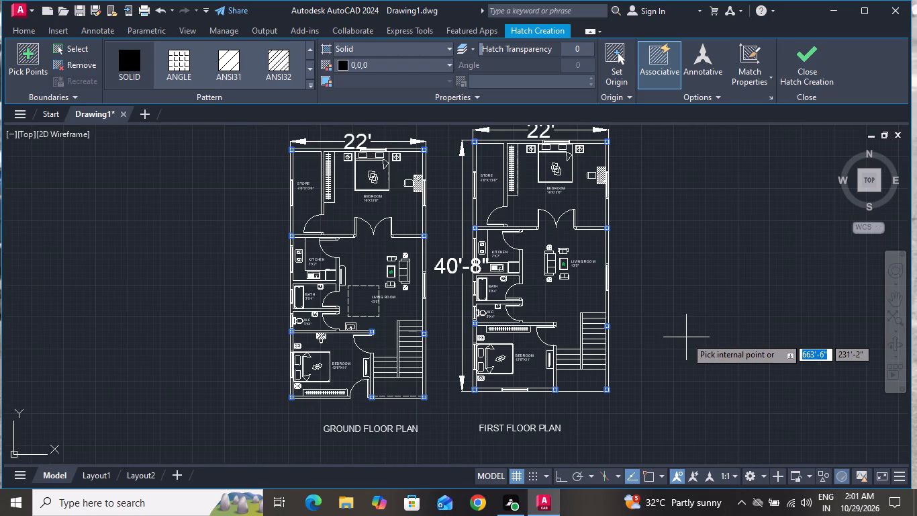
right_click(686, 337)
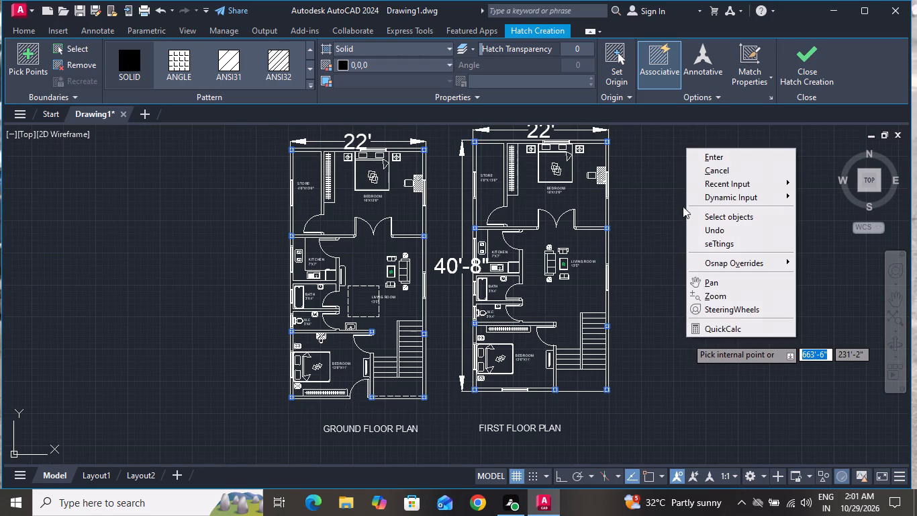
left_click(691, 165)
Move both floor plans with their dimensions and titles directly beneath the elevation and the drawing beside it.
scroll(641, 302, "down", 1)
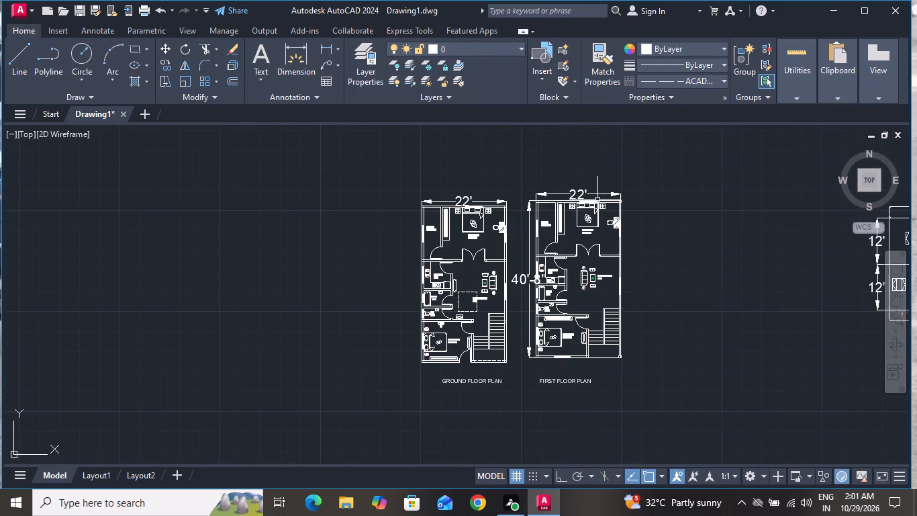
scroll(593, 200, "up", 2)
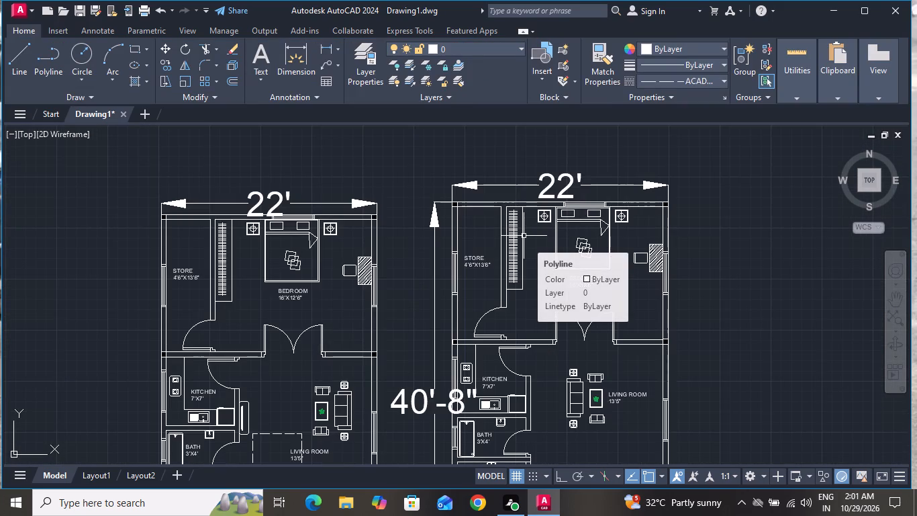
scroll(297, 332, "down", 2)
scroll(299, 294, "up", 3)
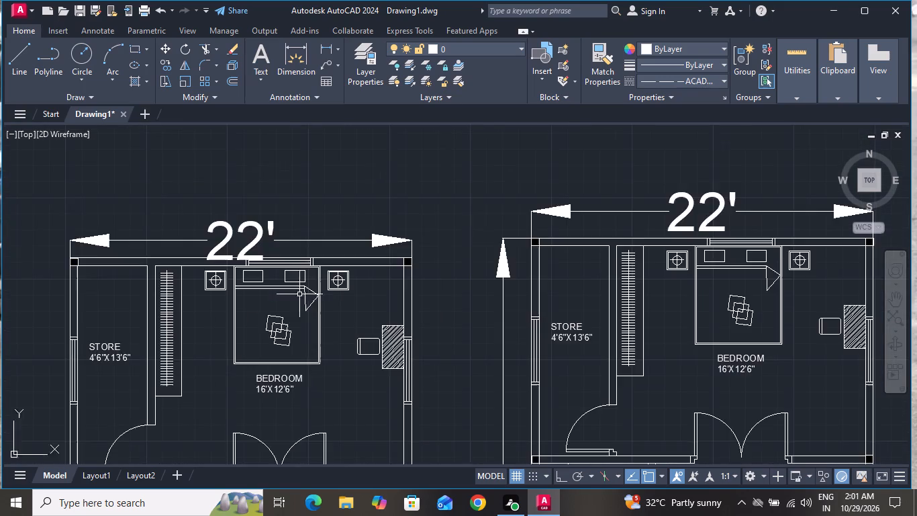
scroll(299, 294, "up", 1)
scroll(308, 286, "down", 5)
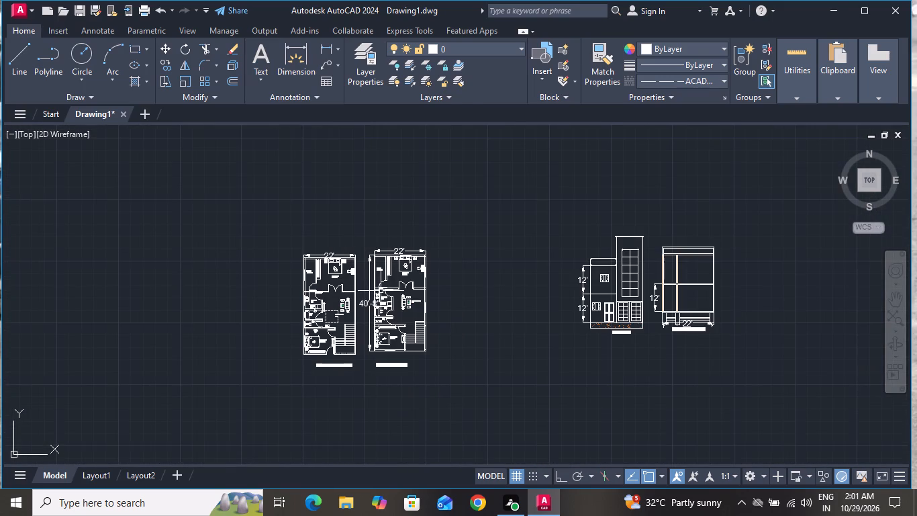
left_click(450, 226)
left_click(280, 388)
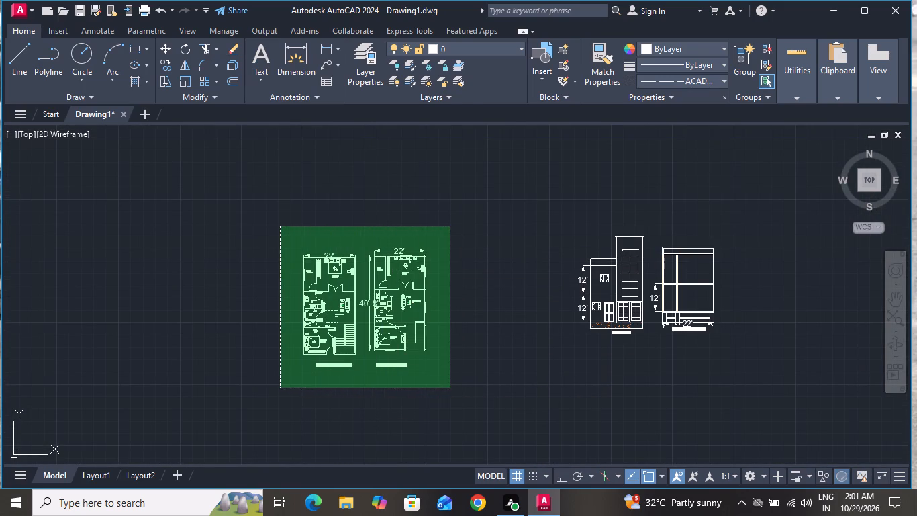
left_click(168, 44)
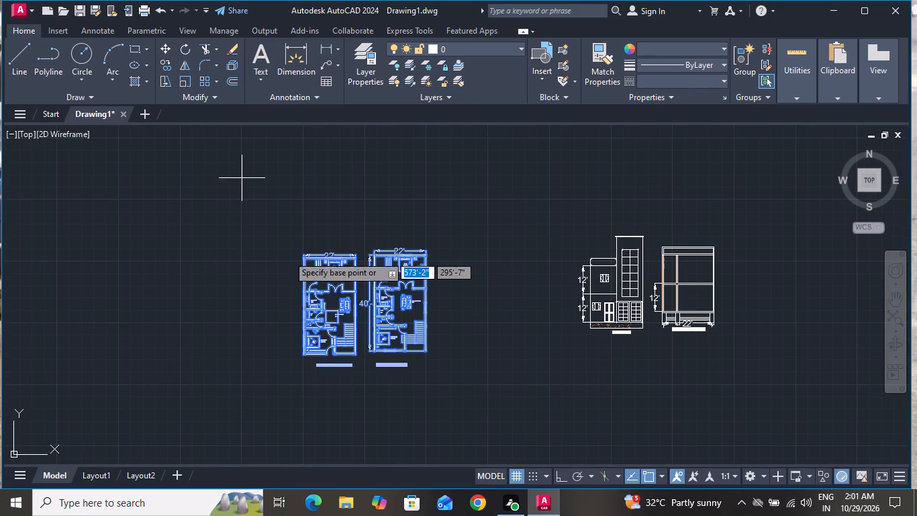
left_click(368, 367)
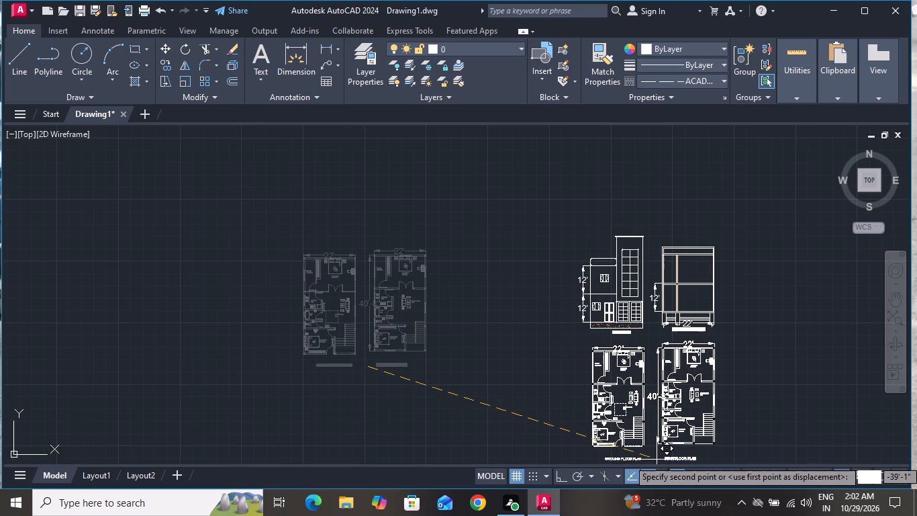
left_click(656, 460)
Add a multiline text label D1 beside the store door on the ground floor plan.
scroll(636, 411, "down", 2)
scroll(661, 436, "up", 2)
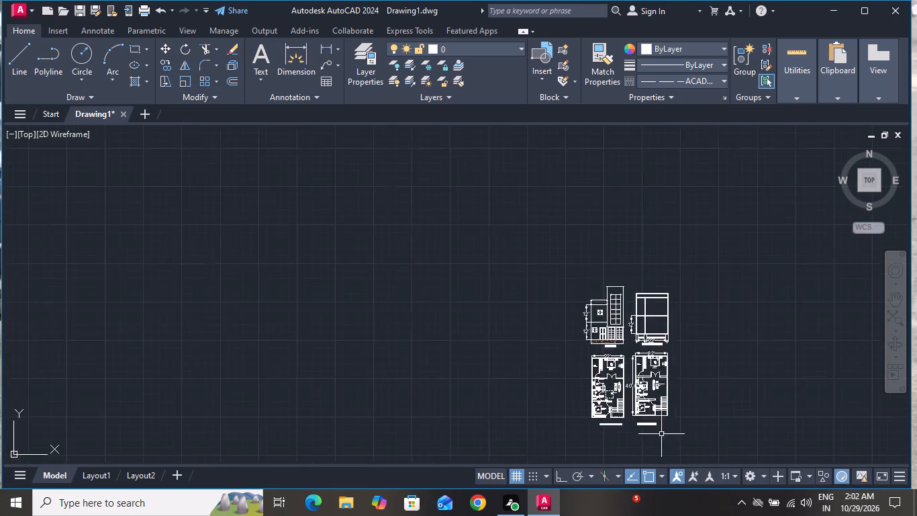
scroll(624, 431, "up", 1)
scroll(691, 400, "up", 2)
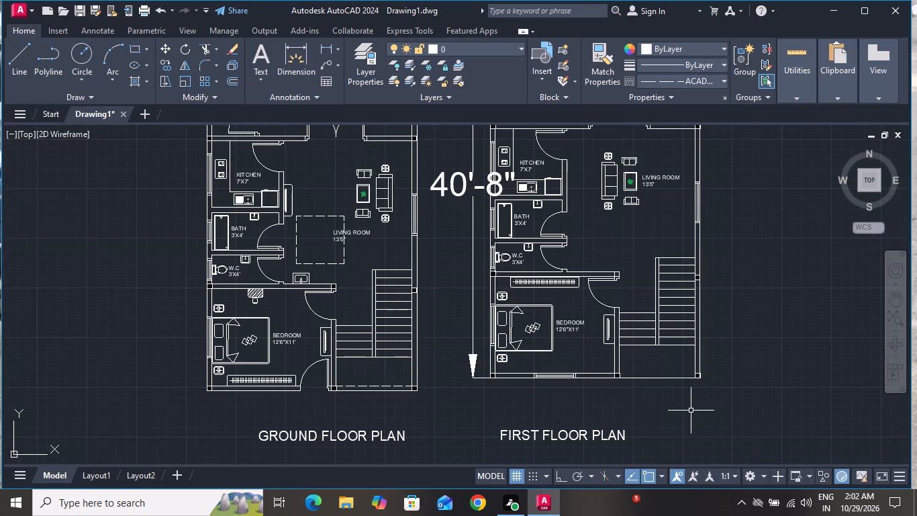
scroll(675, 415, "down", 1)
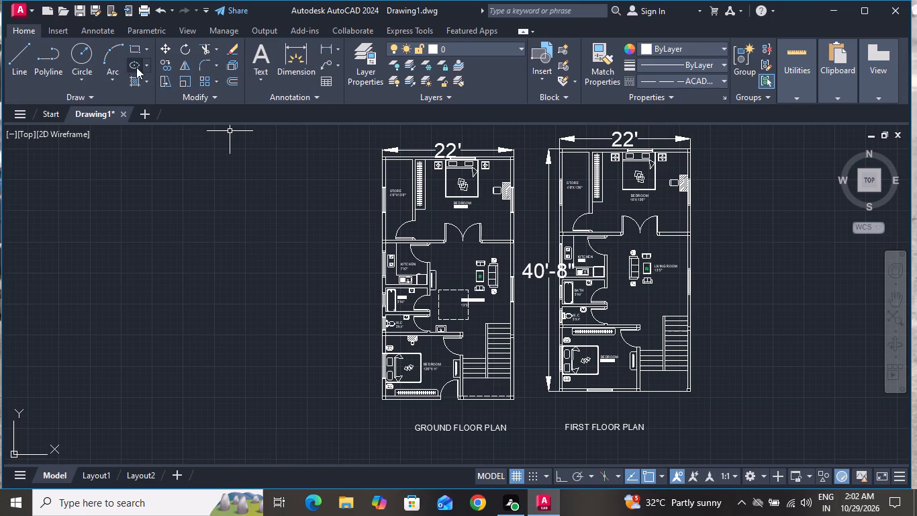
left_click(261, 56)
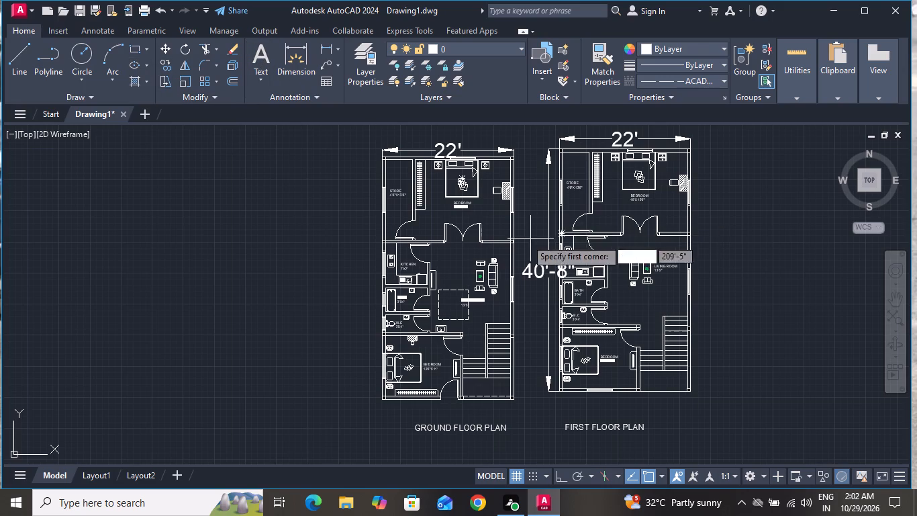
scroll(407, 233, "up", 3)
left_click(444, 216)
left_click(497, 227)
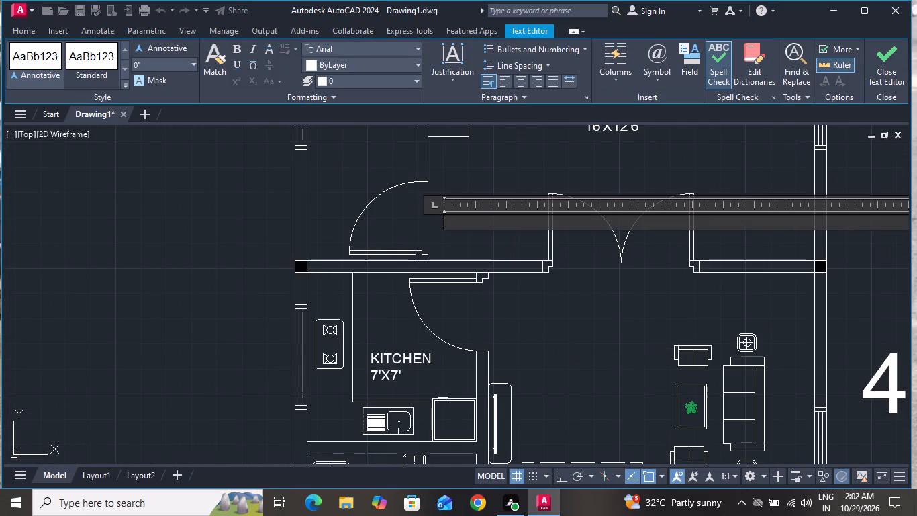
type("D1")
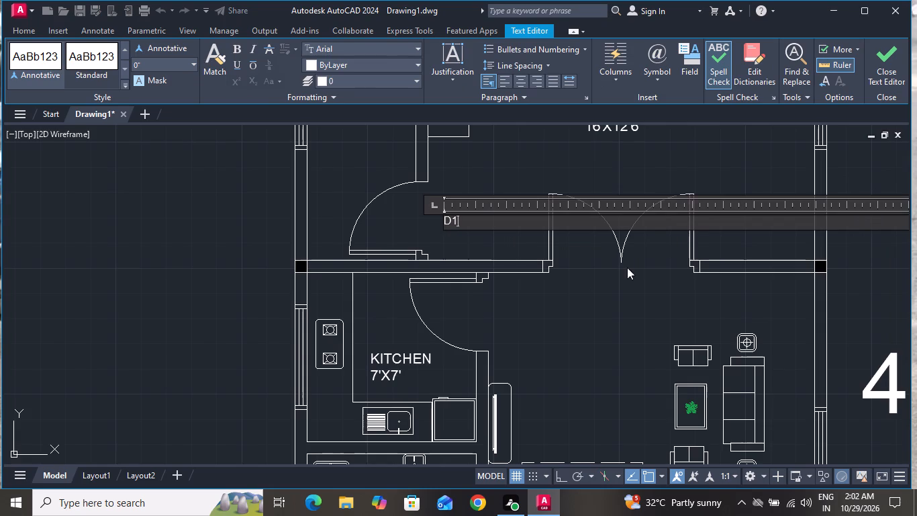
left_click(627, 267)
Finish the D1 label beside the ground floor's store door and set its text height to 5".
left_click(468, 204)
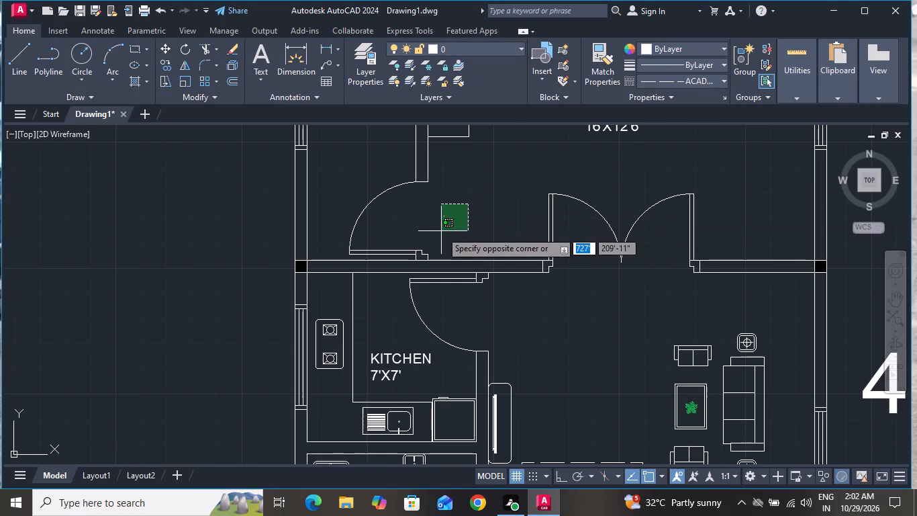
left_click(438, 231)
right_click(439, 230)
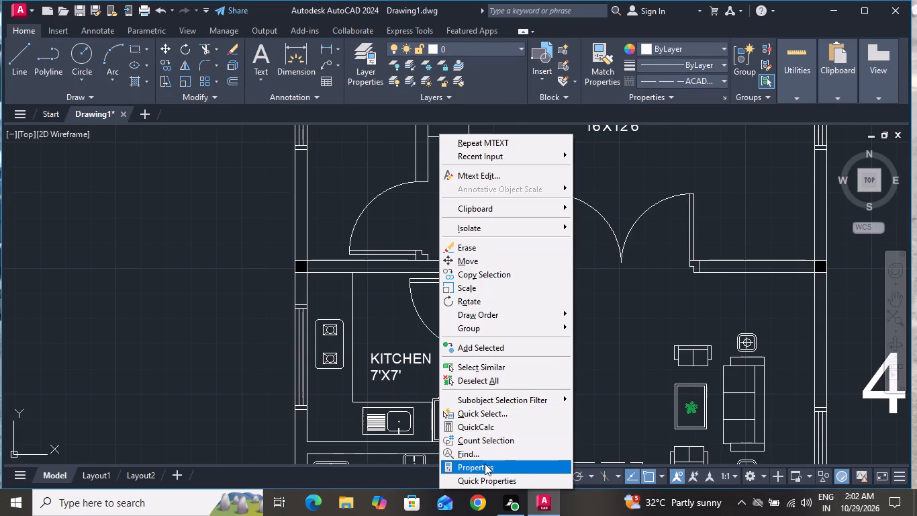
left_click(485, 464)
scroll(83, 253, "down", 3)
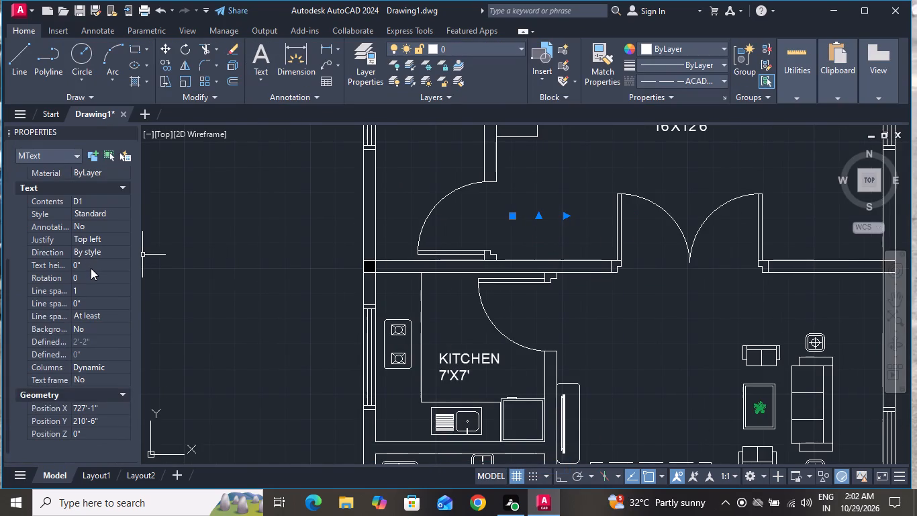
left_click(91, 268)
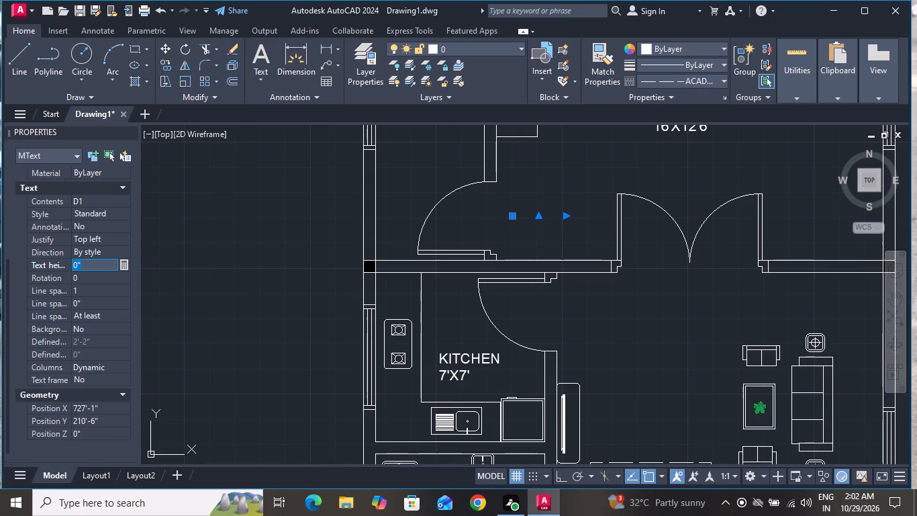
key("BackSpace")
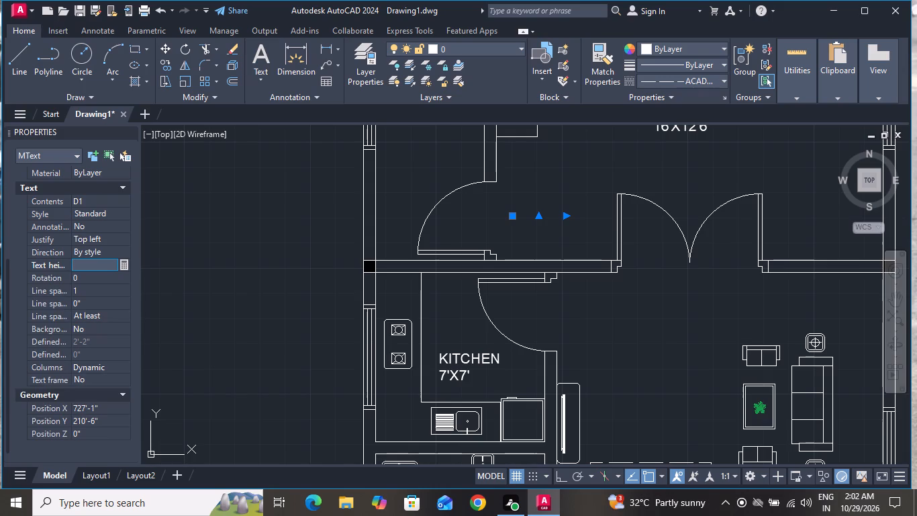
type("5\"")
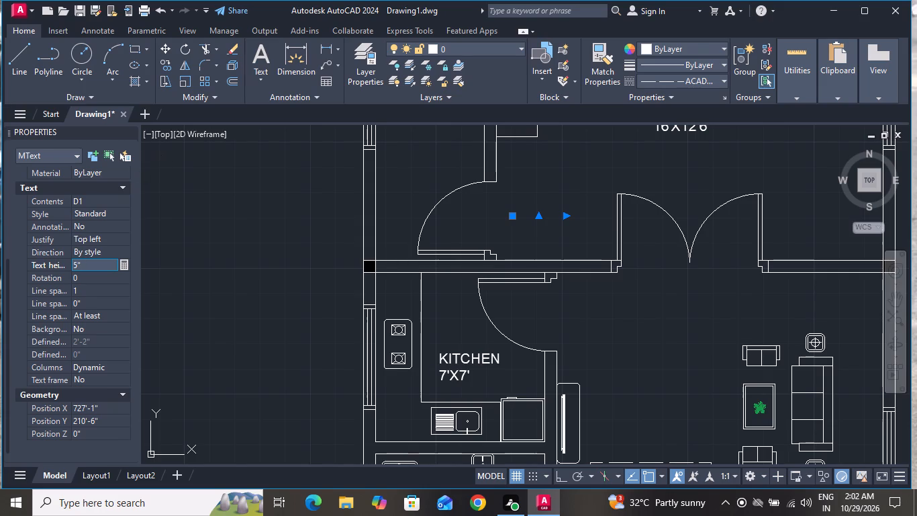
left_click(129, 131)
left_click(128, 132)
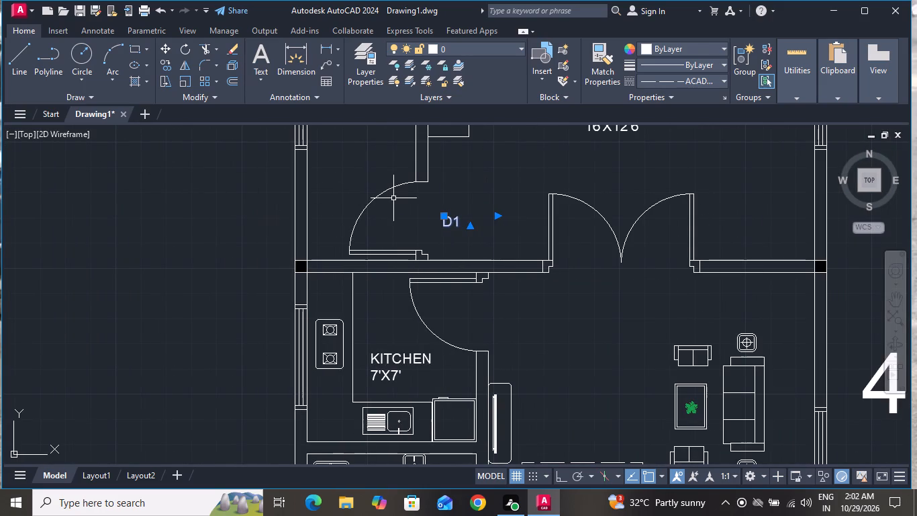
Copy the D1 label to the ground floor's lower bedroom, W.C, bath and kitchen doors.
left_click(162, 58)
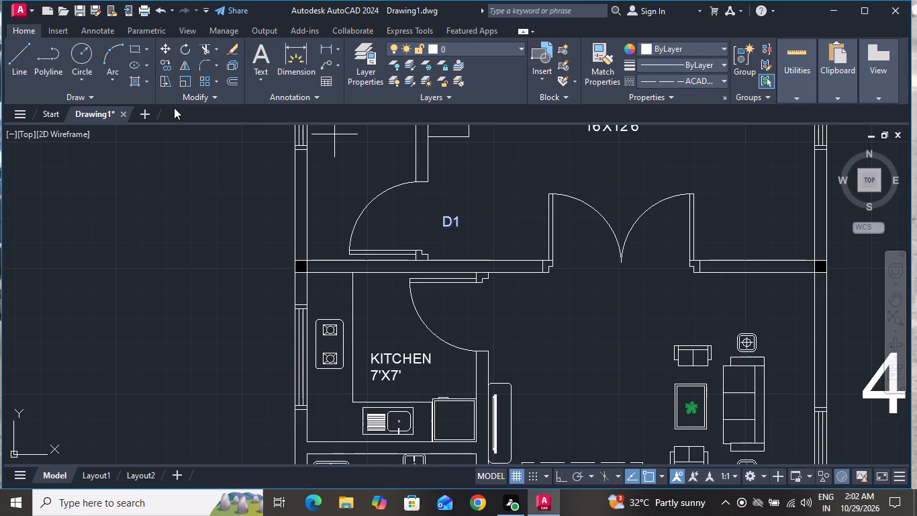
left_click(451, 224)
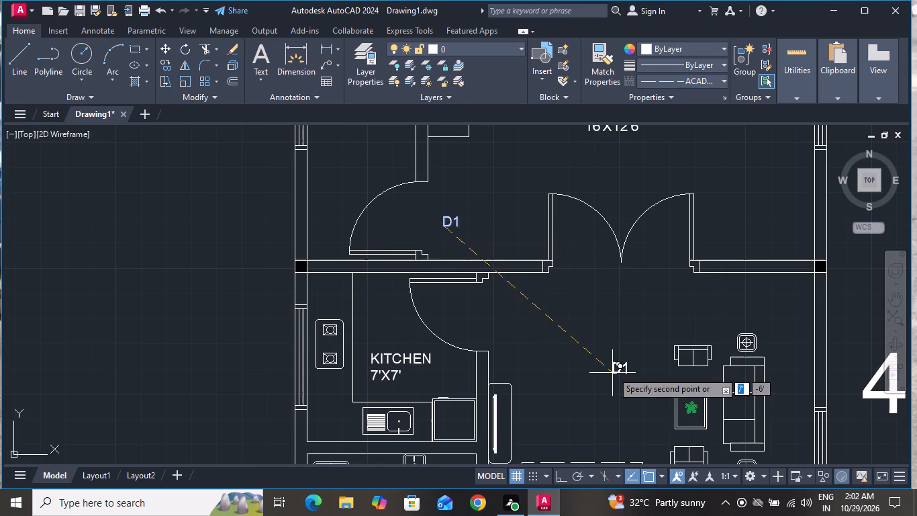
scroll(611, 369, "down", 4)
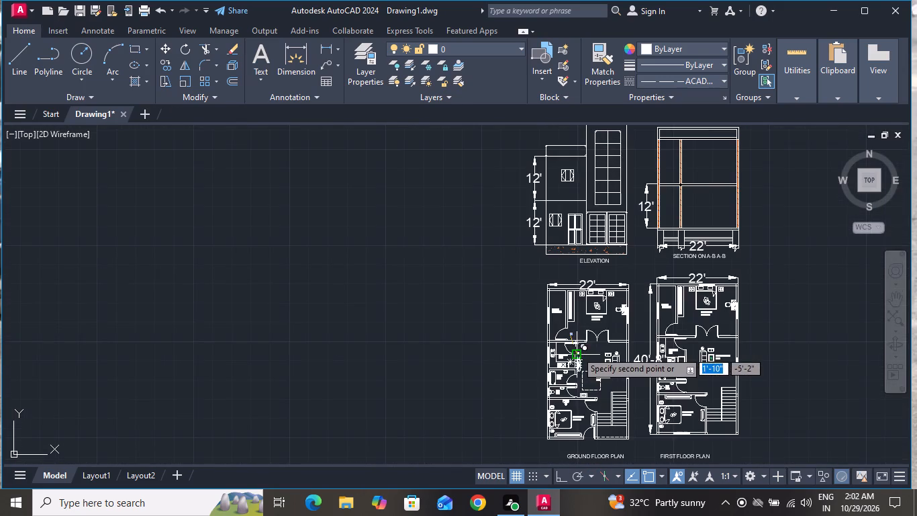
scroll(591, 429, "up", 4)
left_click(573, 309)
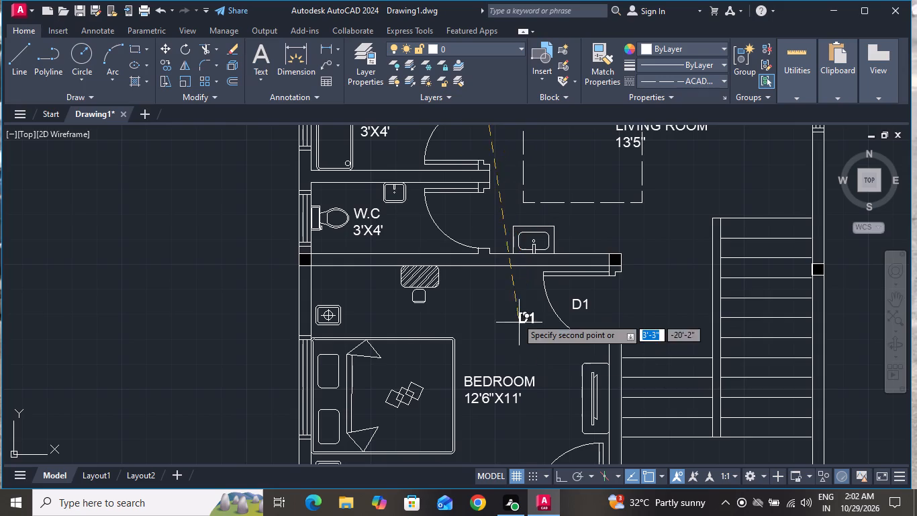
scroll(510, 302, "down", 1)
left_click(474, 251)
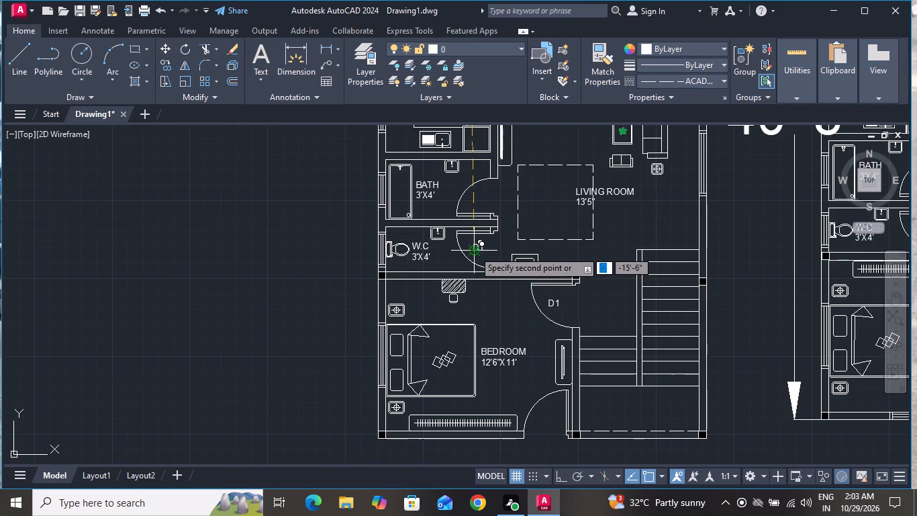
left_click(479, 203)
scroll(502, 298, "down", 2)
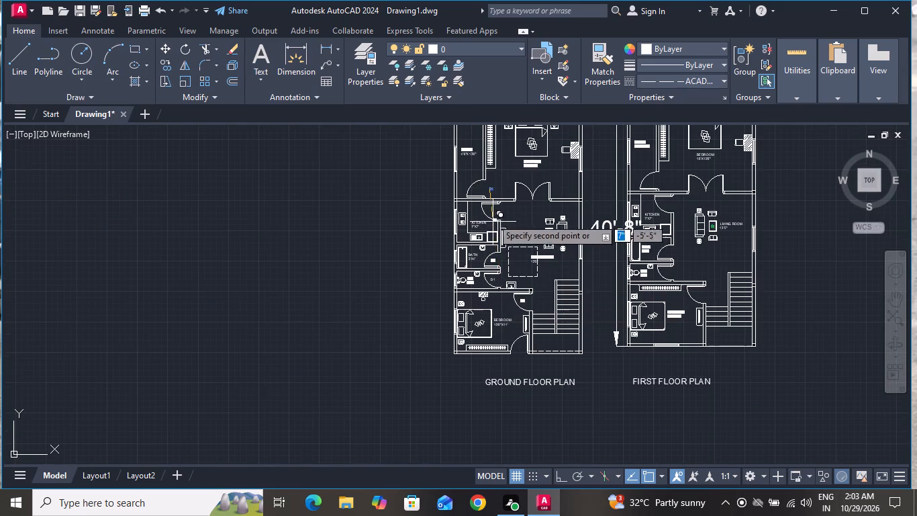
scroll(490, 211, "up", 3)
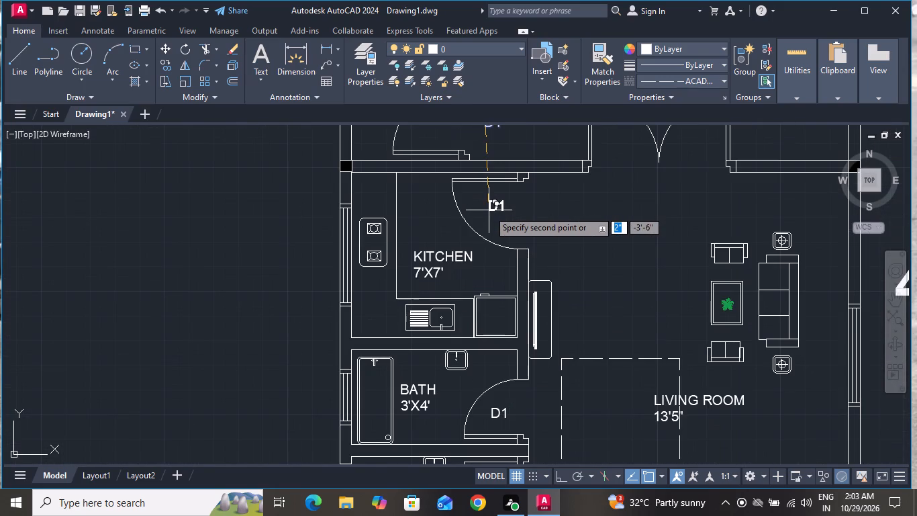
left_click(489, 210)
scroll(489, 241, "down", 2)
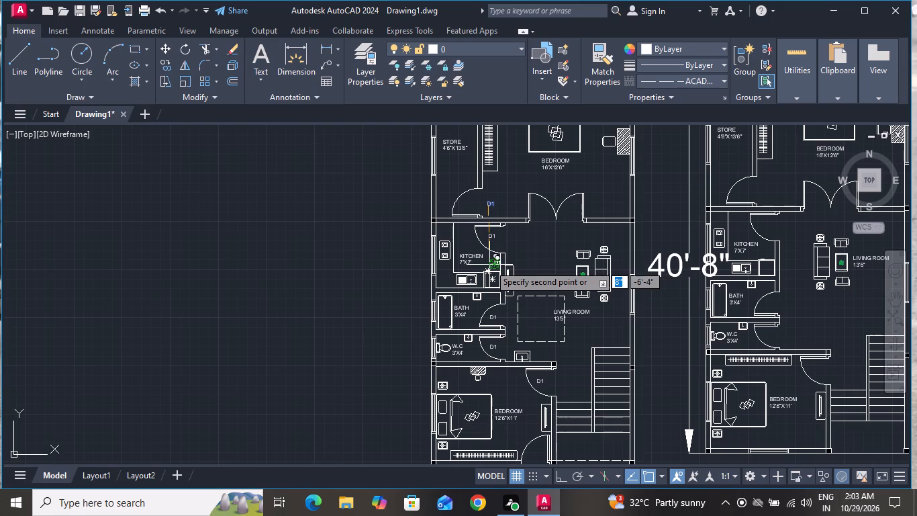
right_click(513, 329)
left_click(532, 163)
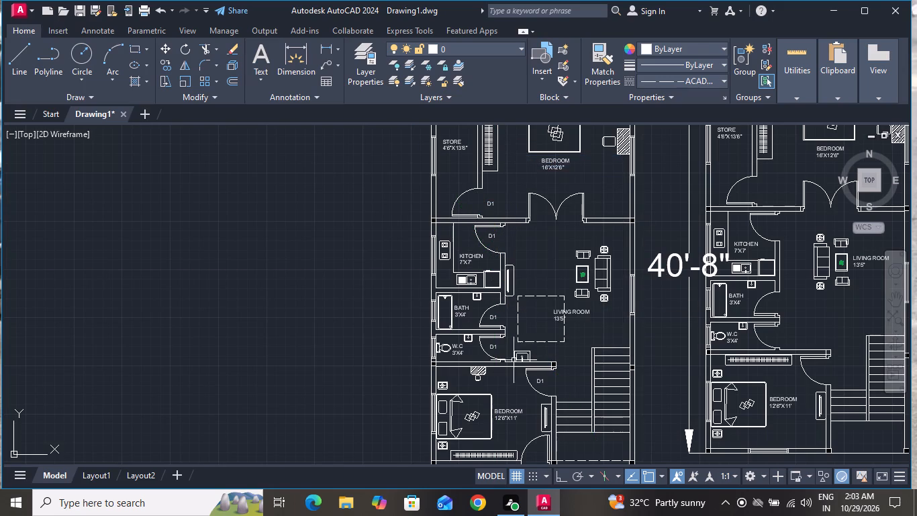
Change the ground floor's W.C and bath door labels to D3.
scroll(501, 346, "up", 3)
scroll(487, 349, "down", 1)
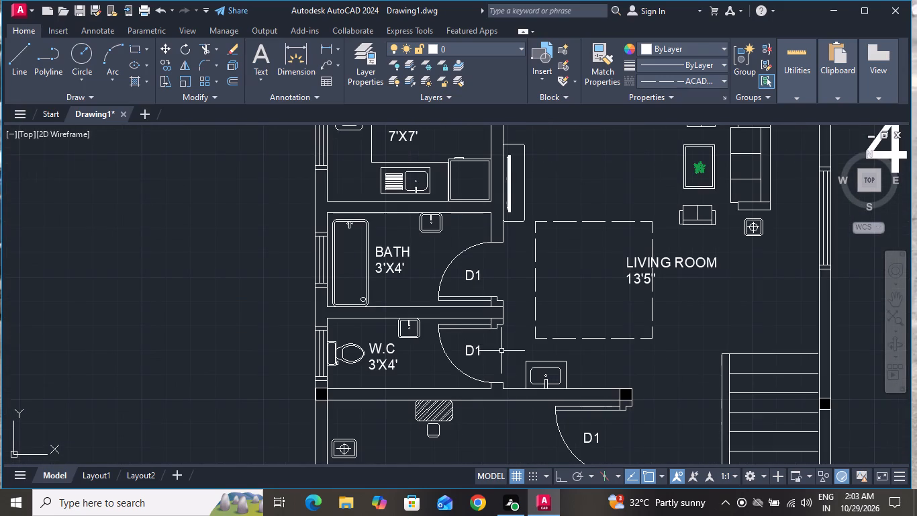
scroll(478, 356, "up", 2)
double_click(478, 353)
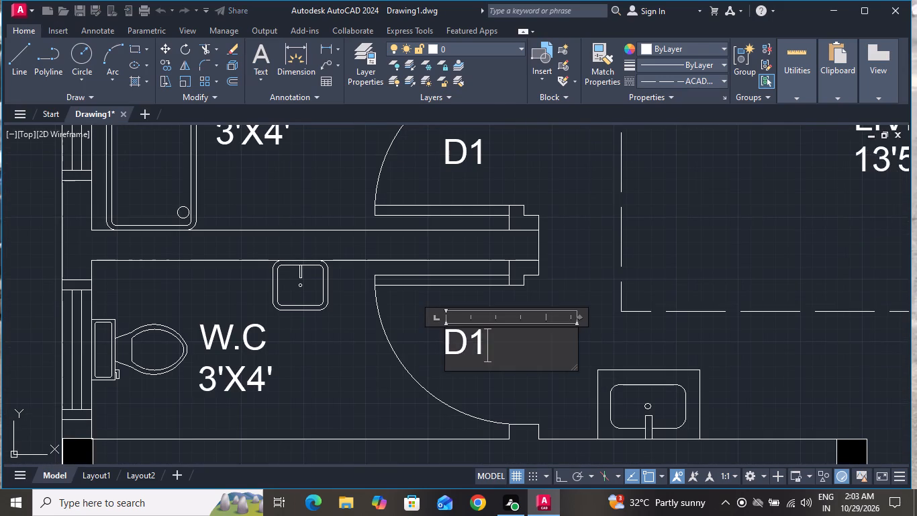
key("BackSpace")
key("3")
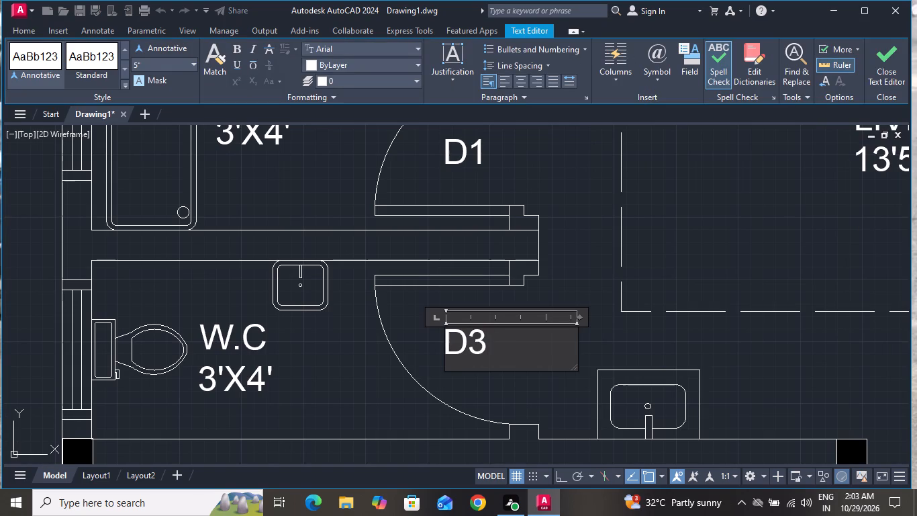
left_click(479, 150)
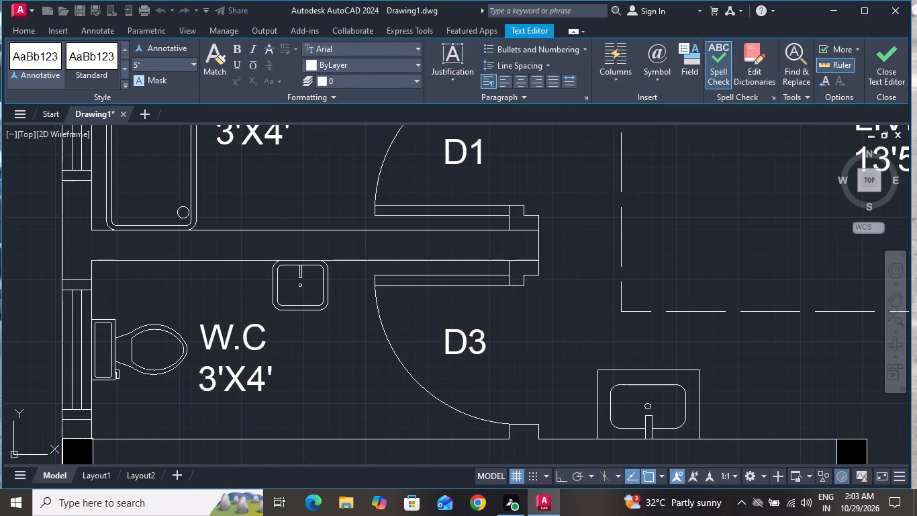
double_click(478, 150)
double_click(480, 150)
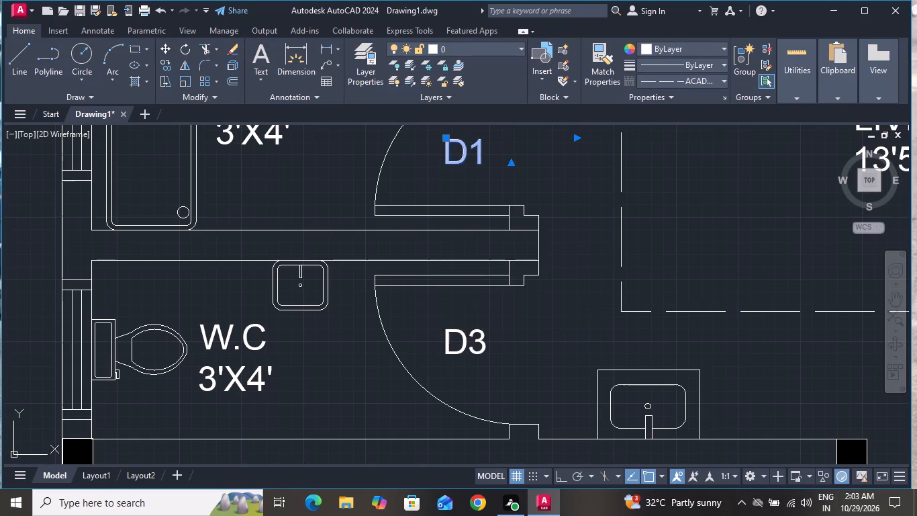
key("BackSpace")
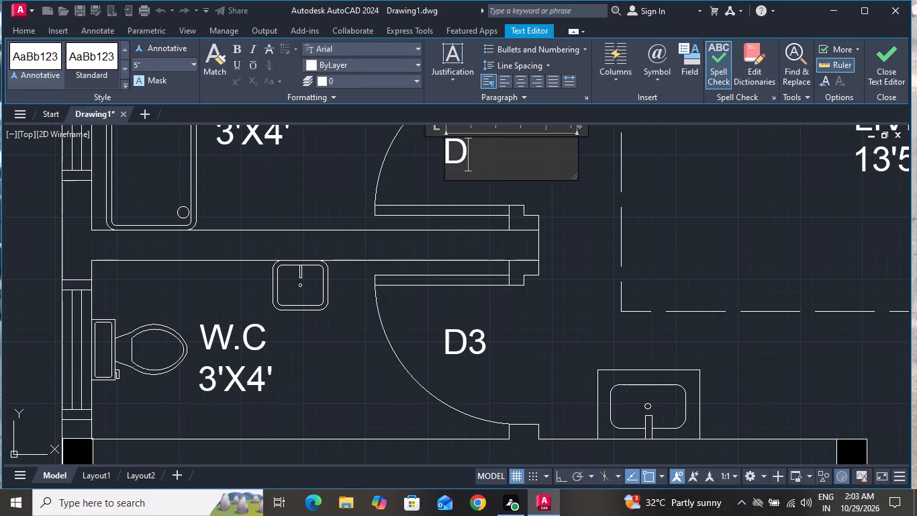
key("3")
left_click(602, 233)
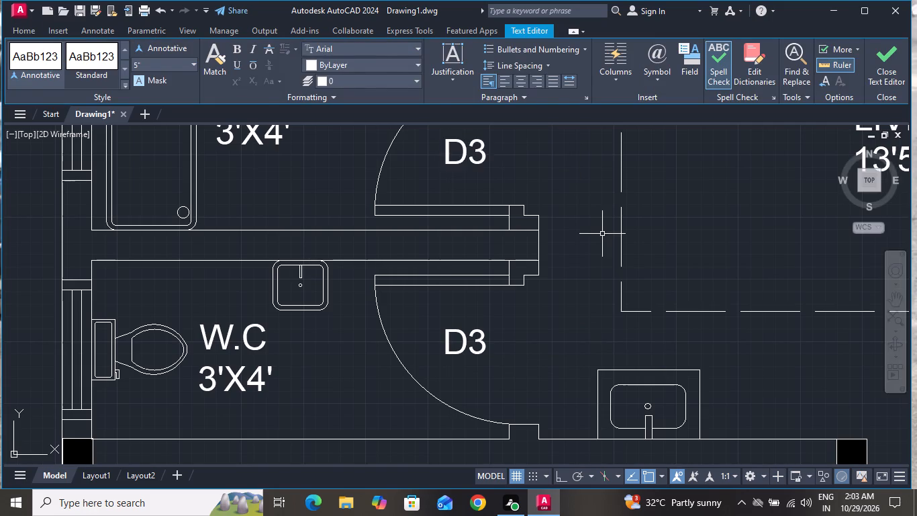
Change the ground floor's kitchen door label to D2.
scroll(587, 277, "down", 6)
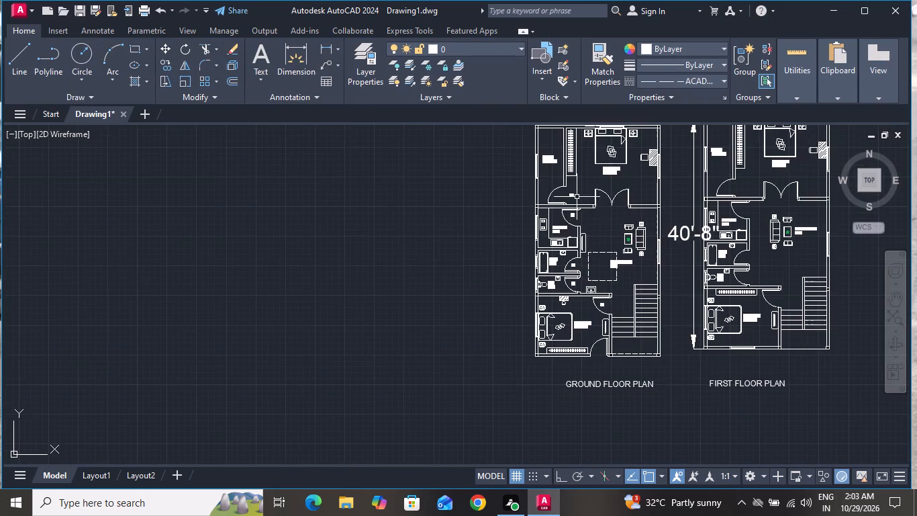
scroll(575, 200, "up", 6)
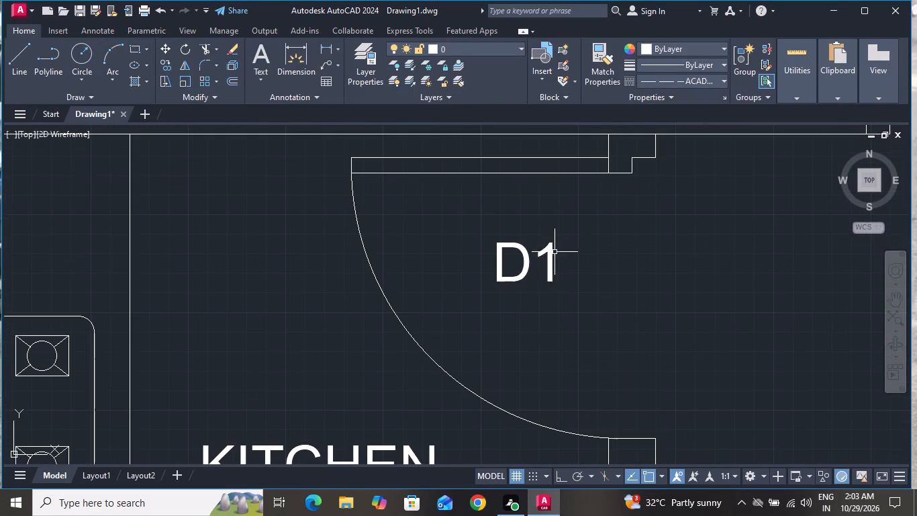
double_click(554, 252)
scroll(554, 252, "down", 2)
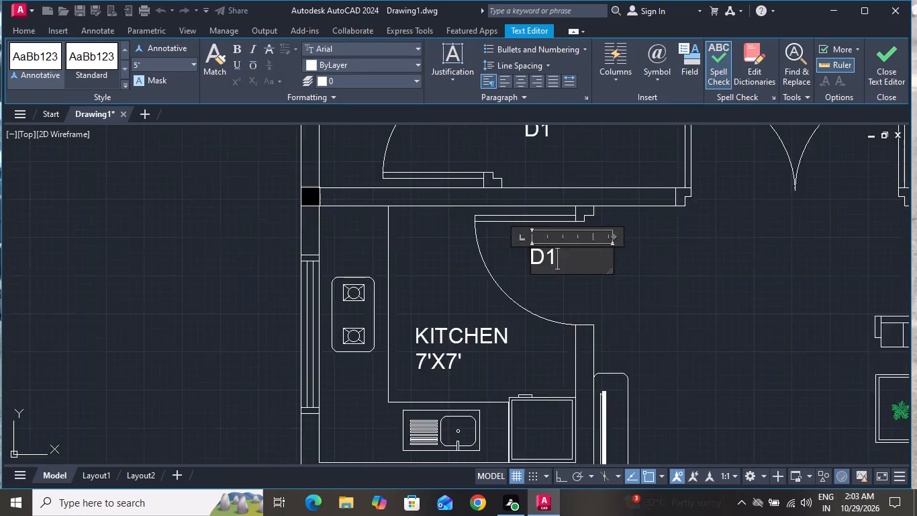
scroll(554, 252, "down", 2)
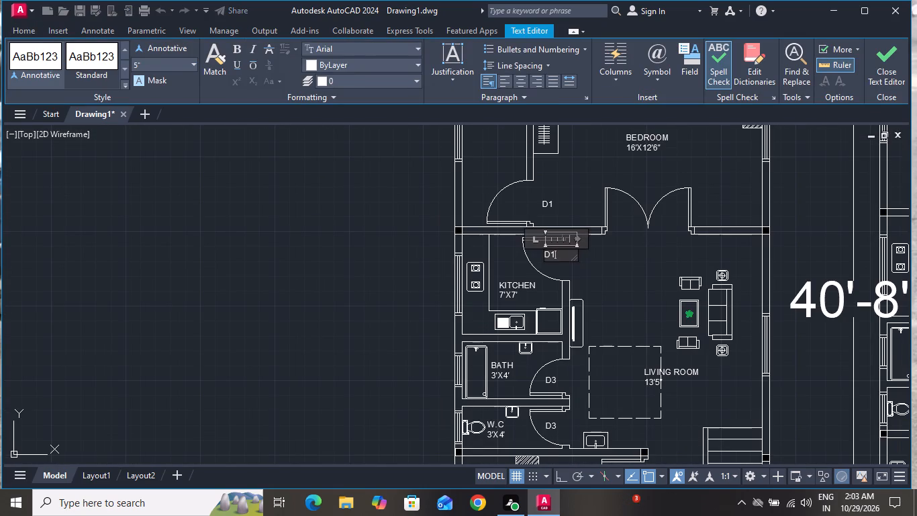
key("BackSpace")
key("2")
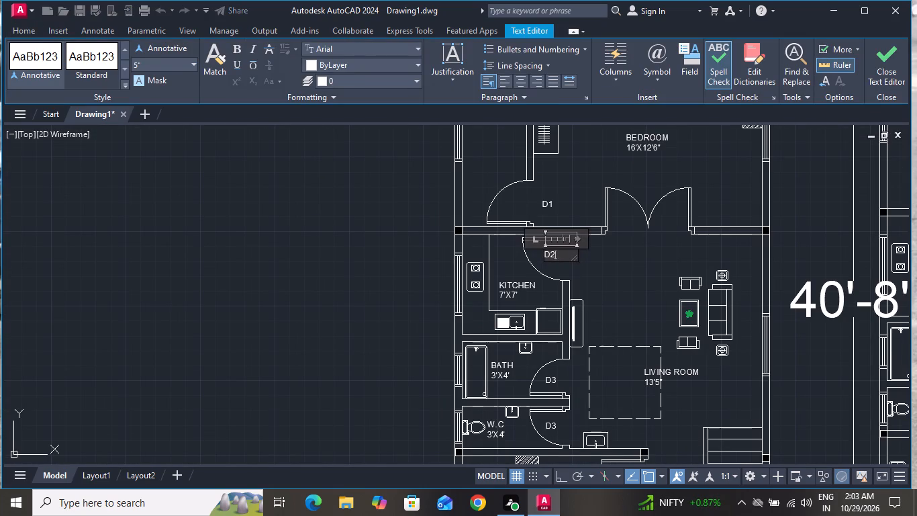
left_click(645, 274)
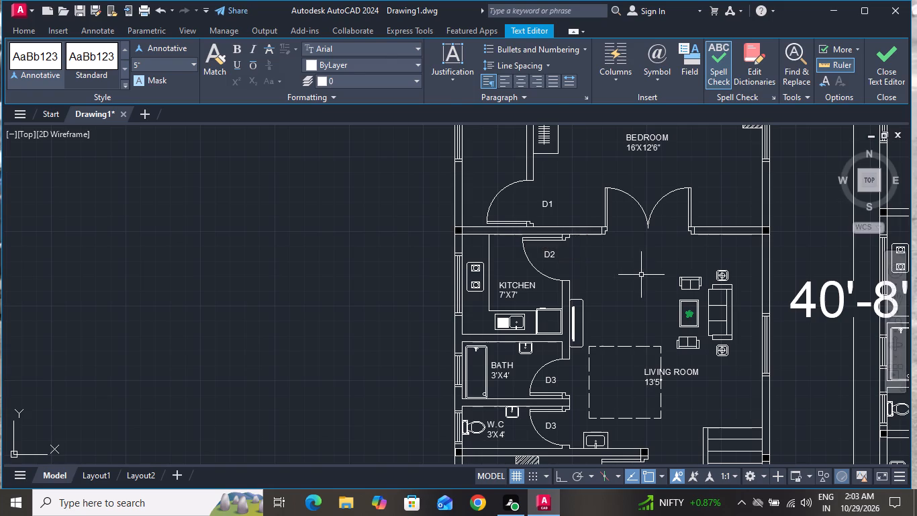
Change the label beside the ground floor's store door to D2.
scroll(548, 206, "up", 3)
double_click(557, 193)
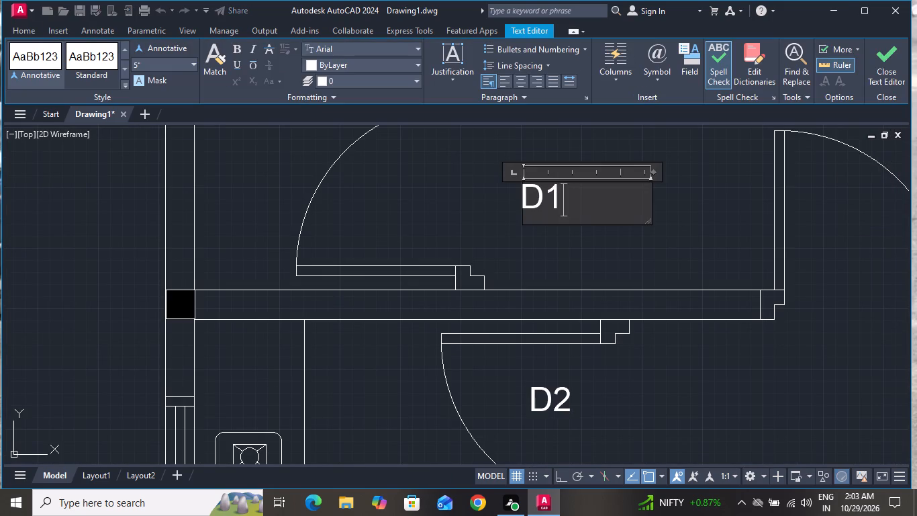
key("BackSpace")
key("2")
left_click(566, 248)
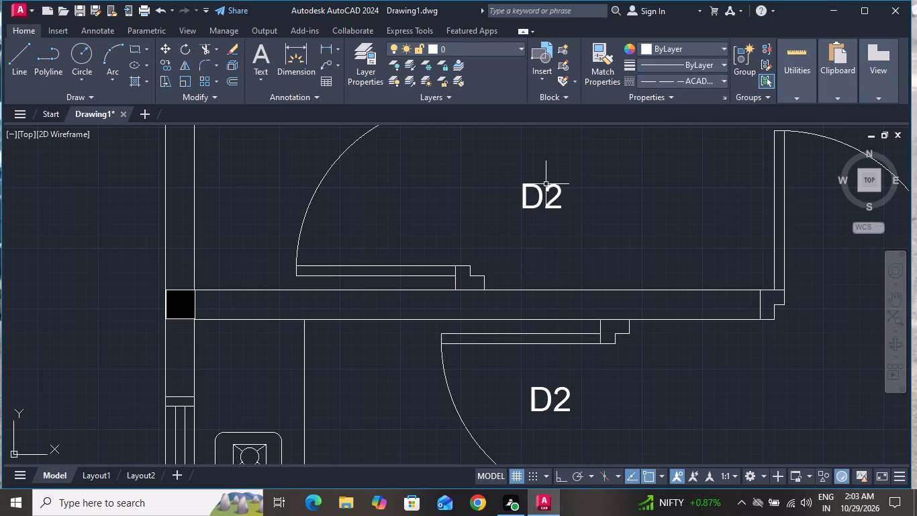
Move the store door's D2 label inside the door's swing arc.
left_click(546, 184)
left_click(524, 200)
left_click(166, 42)
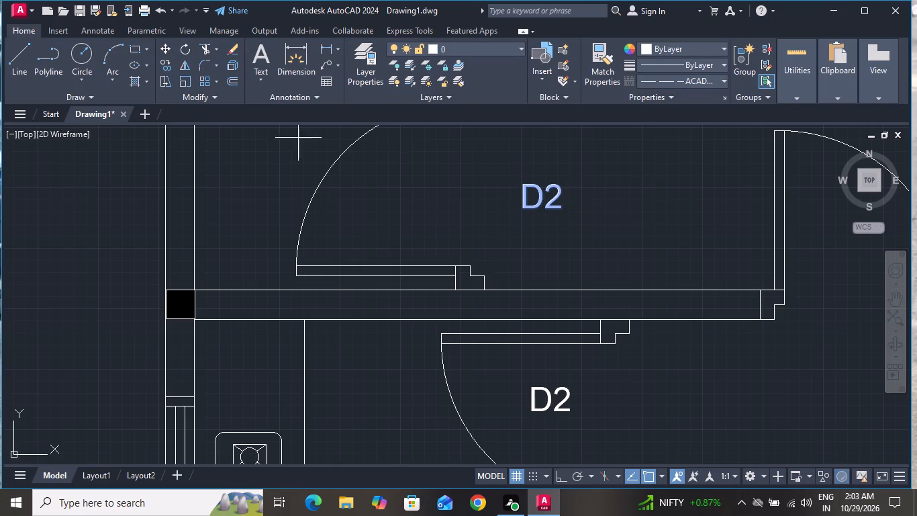
left_click(527, 192)
left_click(359, 194)
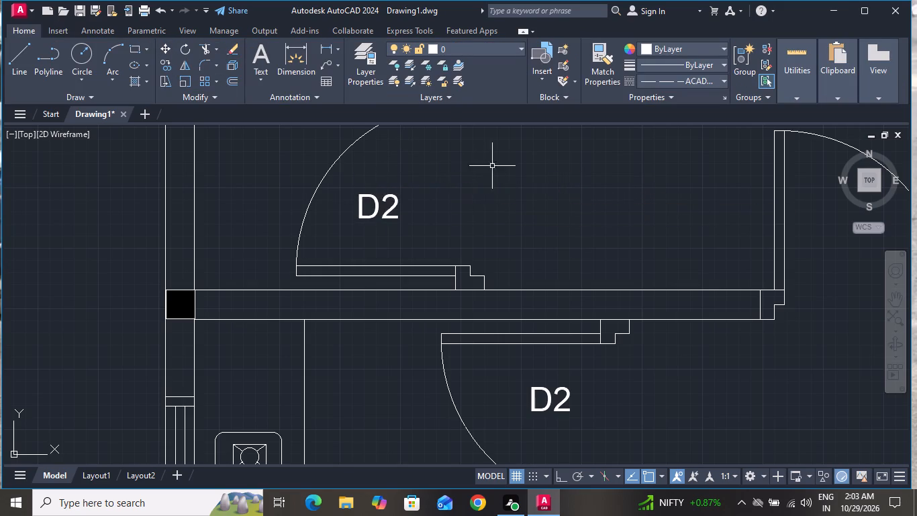
scroll(495, 164, "down", 3)
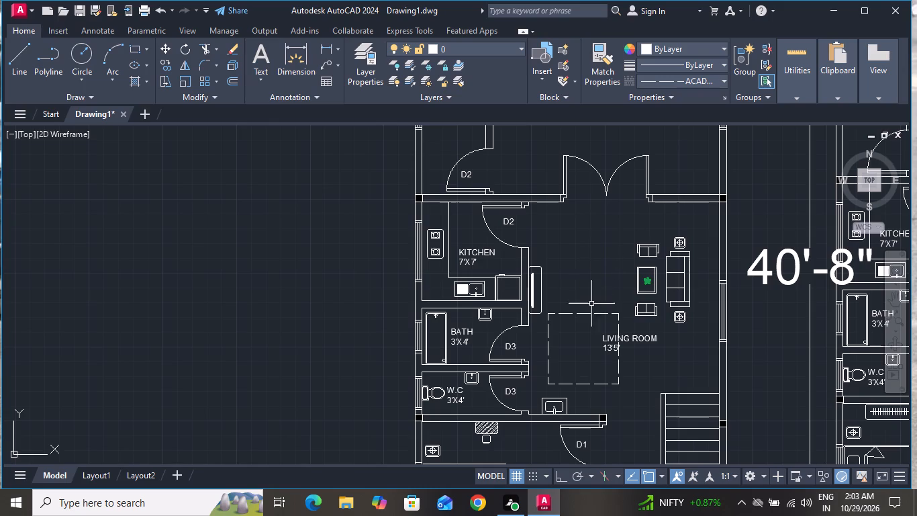
Copy the ground floor bath door's D3 label to the bedroom's outer door beside the wardrobe at the front wall.
scroll(570, 304, "down", 1)
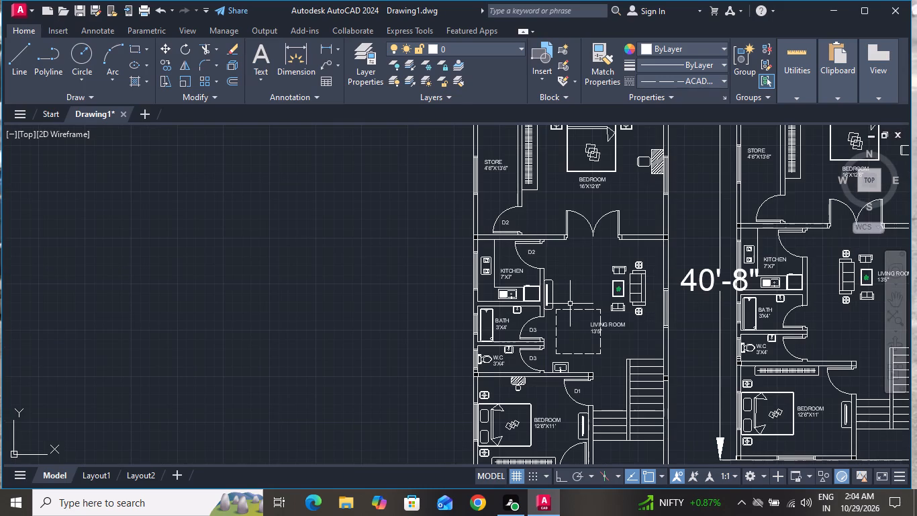
scroll(573, 310, "down", 1)
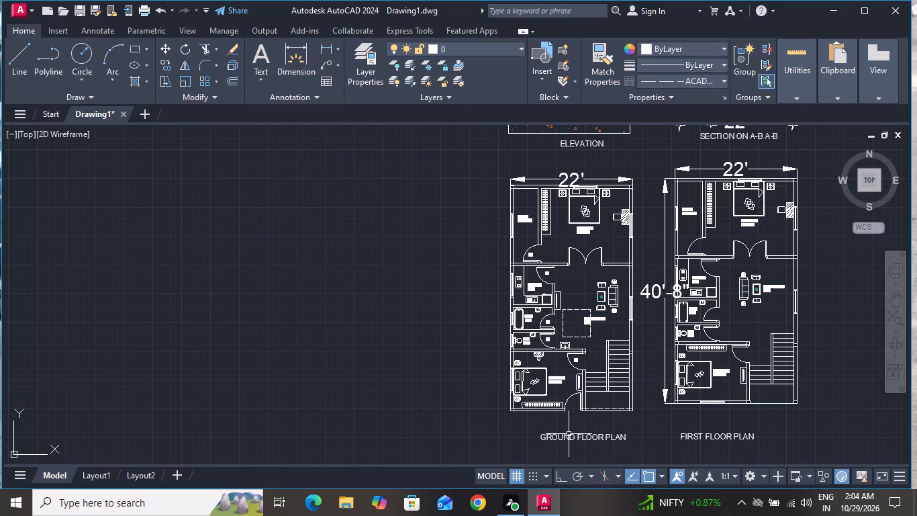
scroll(559, 310, "up", 2)
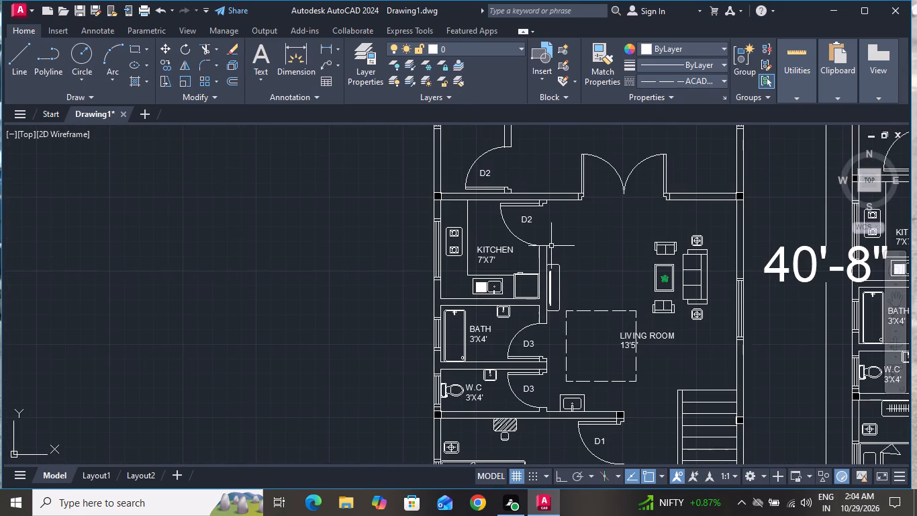
left_click(527, 343)
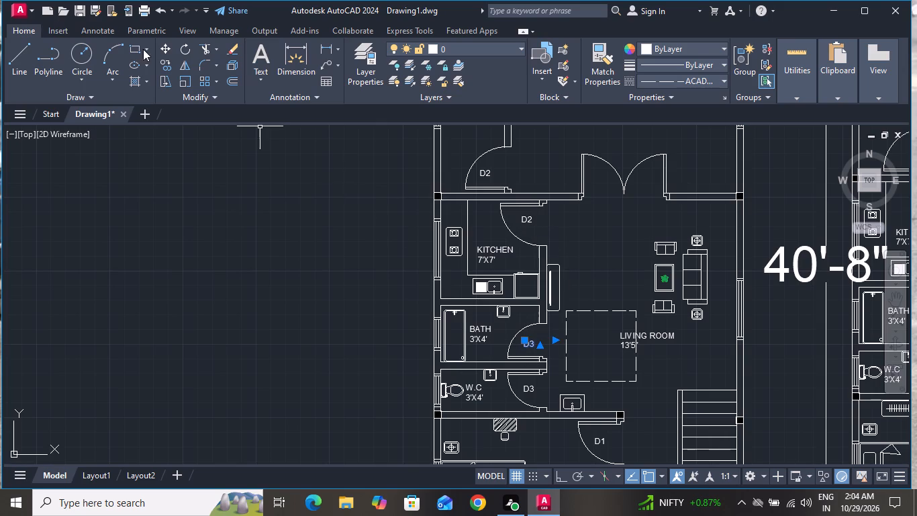
left_click(168, 62)
scroll(477, 212, "down", 2)
scroll(491, 273, "up", 3)
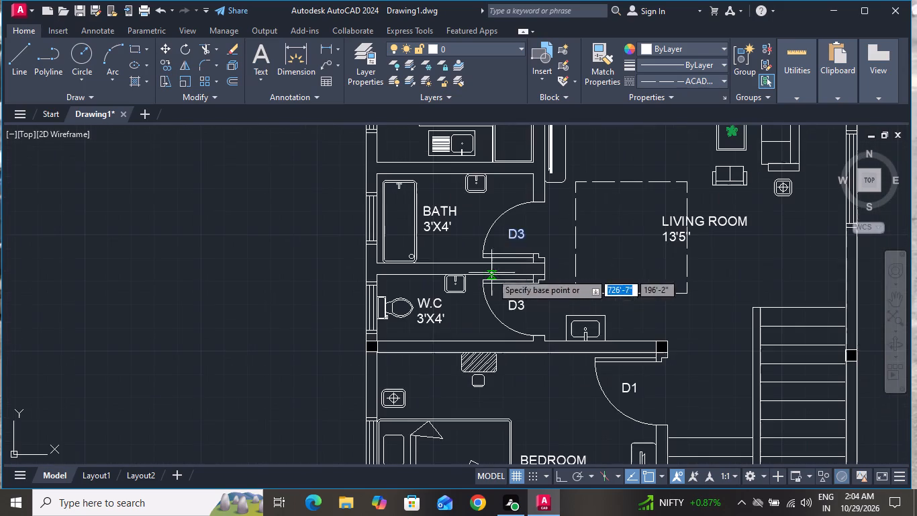
left_click(519, 240)
scroll(544, 271, "down", 3)
scroll(561, 349, "up", 5)
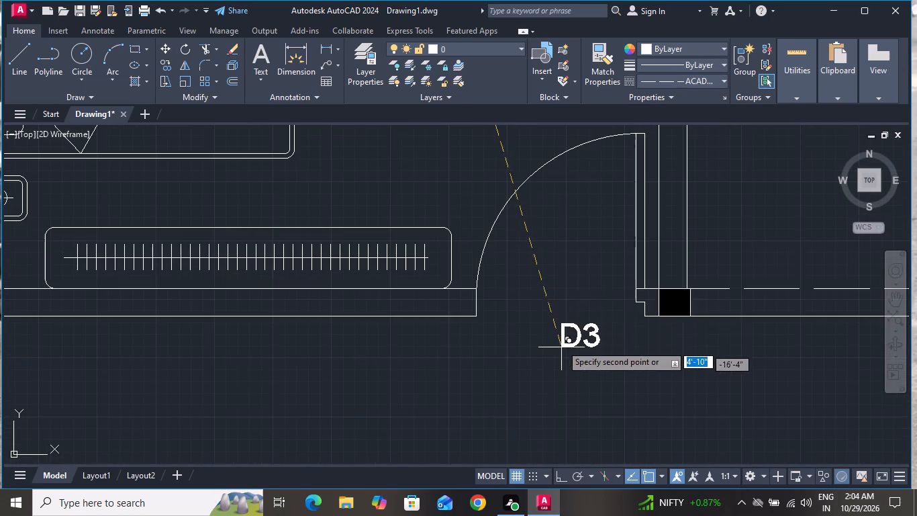
left_click(544, 282)
right_click(544, 282)
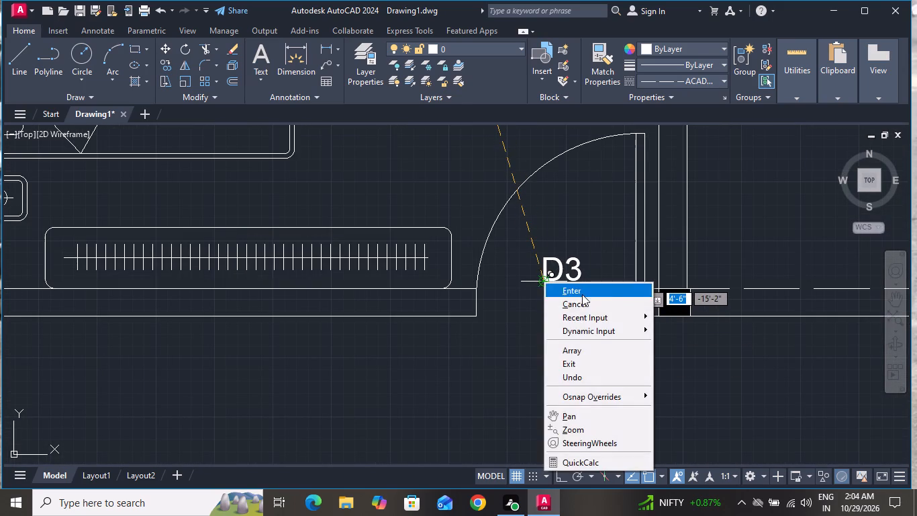
left_click(577, 300)
Change the copied label at the front bedroom's outer door to D1.
double_click(578, 263)
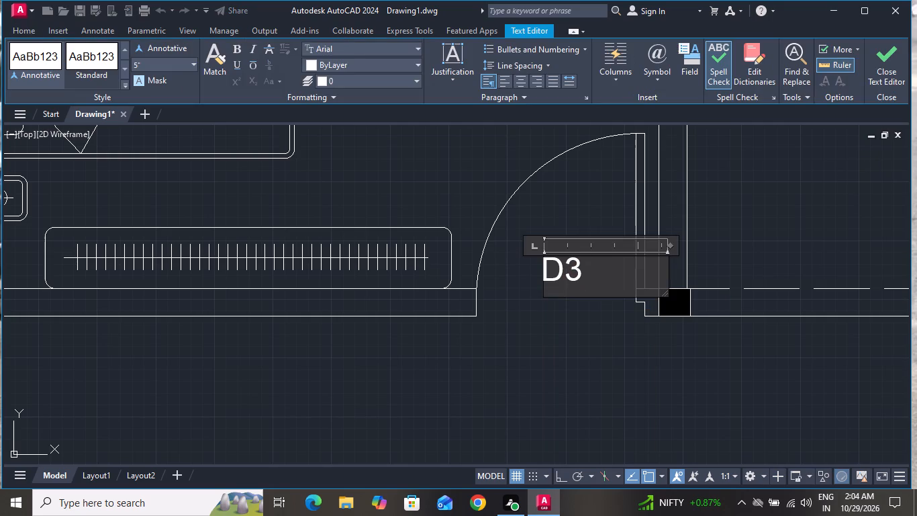
key("BackSpace")
key("1")
left_click(530, 339)
Copy the store door's D2 label to the double door between the rear bedroom and the living room.
scroll(552, 402, "down", 3)
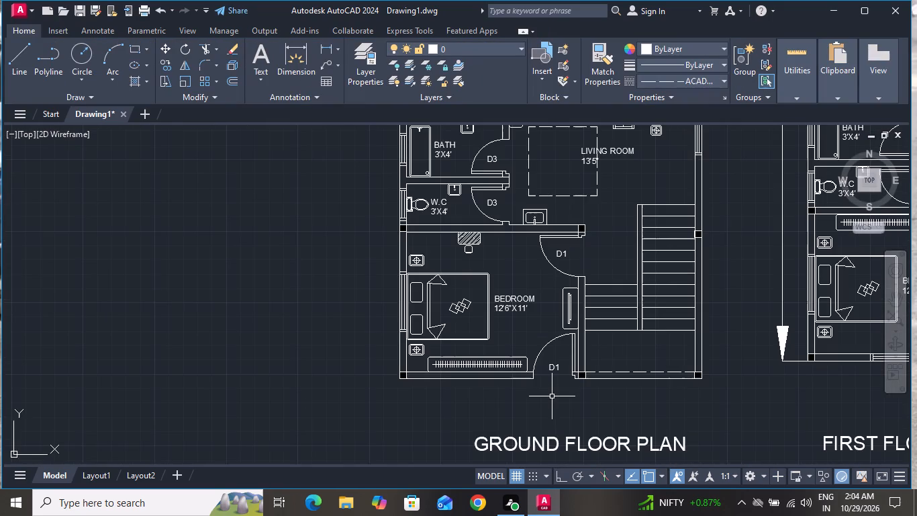
scroll(552, 396, "down", 2)
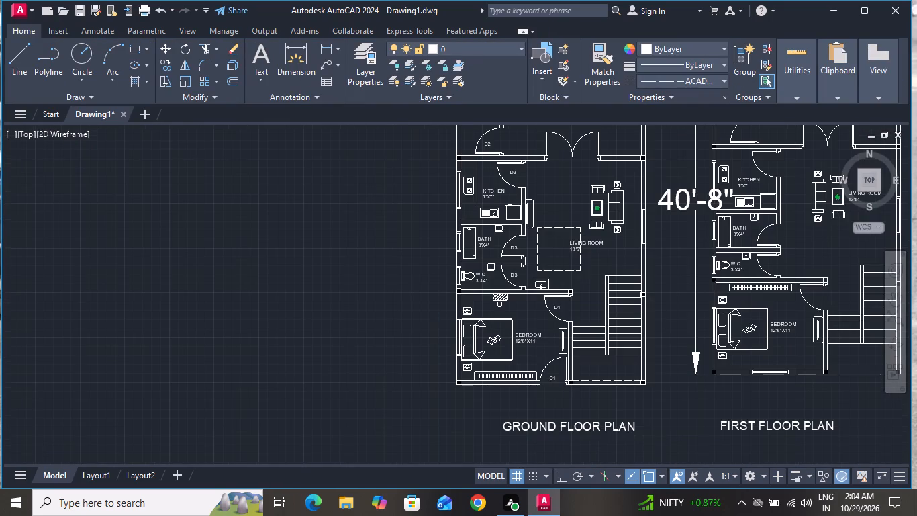
scroll(501, 226, "up", 4)
scroll(502, 236, "down", 2)
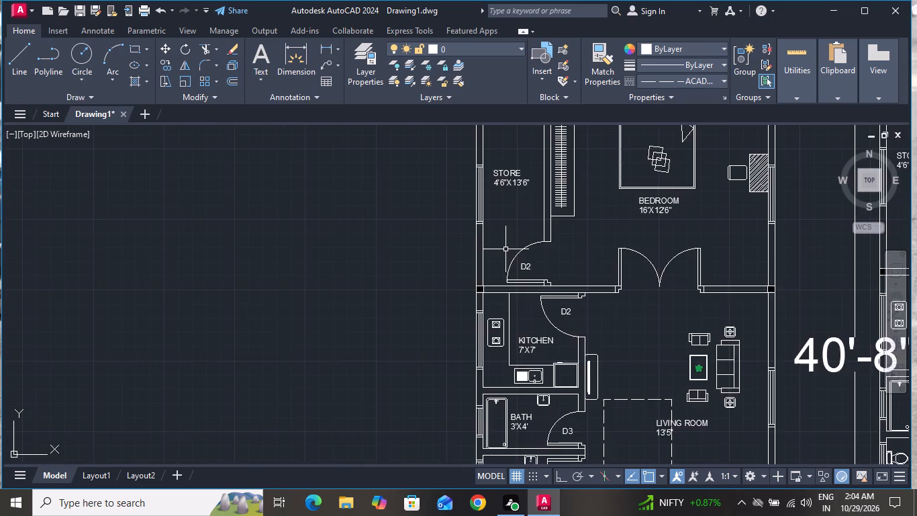
scroll(508, 257, "down", 1)
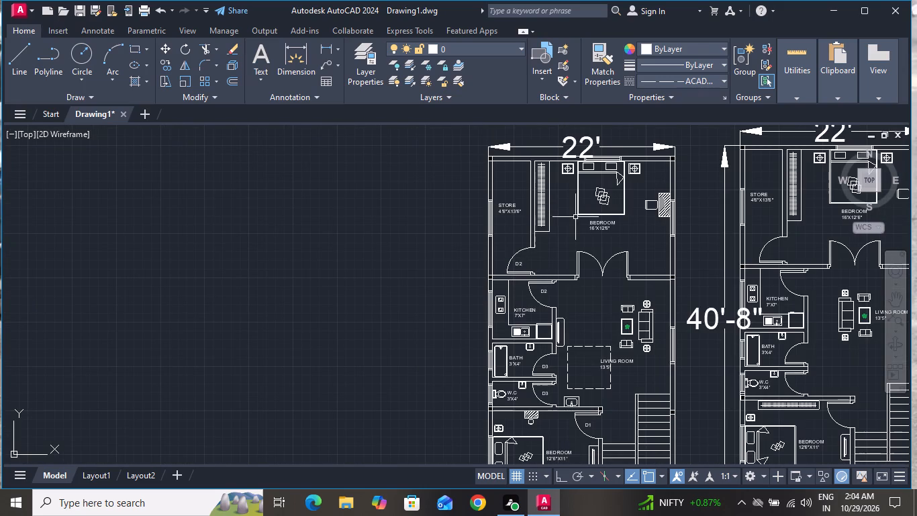
scroll(580, 289, "up", 2)
left_click(425, 224)
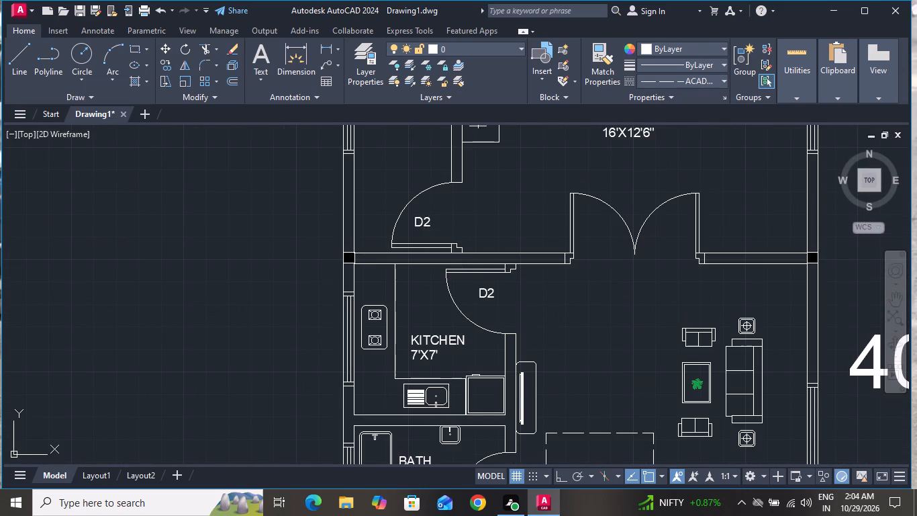
left_click(163, 60)
left_click(425, 228)
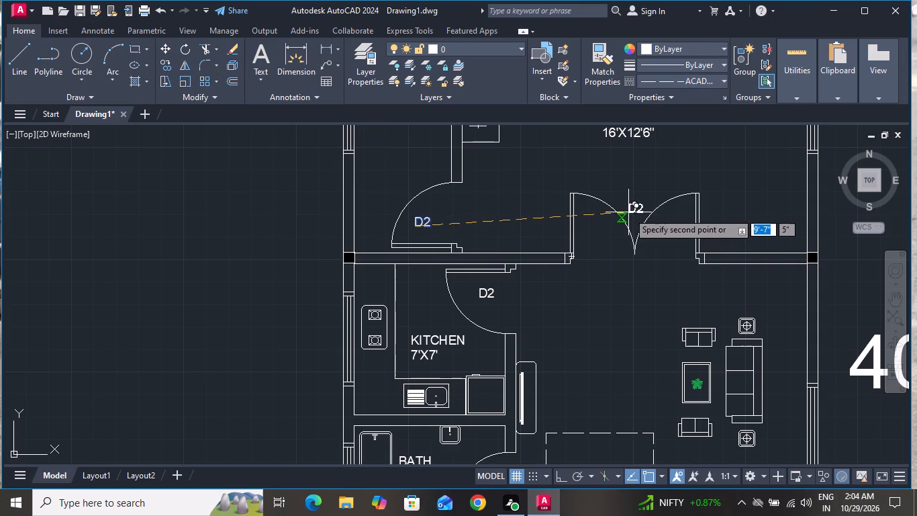
left_click(628, 212)
right_click(628, 212)
left_click(647, 235)
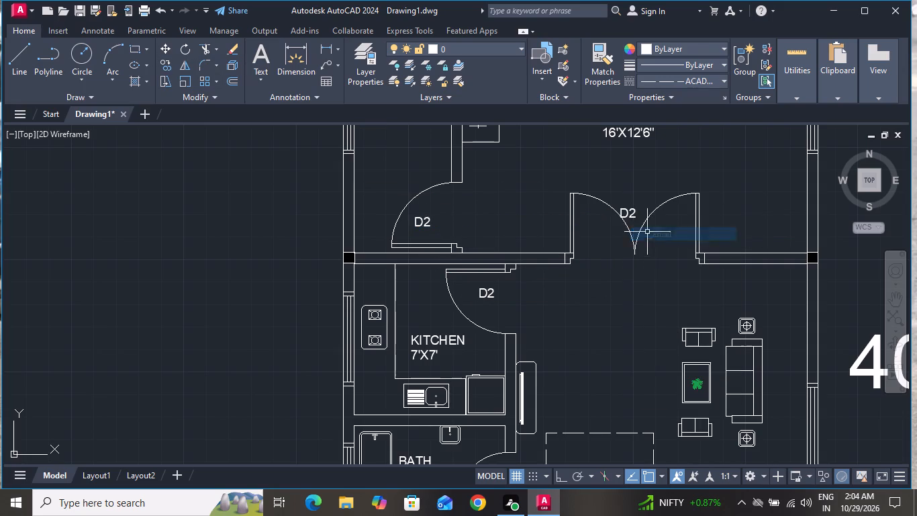
Change the copied label at the double door to D.
scroll(621, 206, "up", 3)
double_click(668, 220)
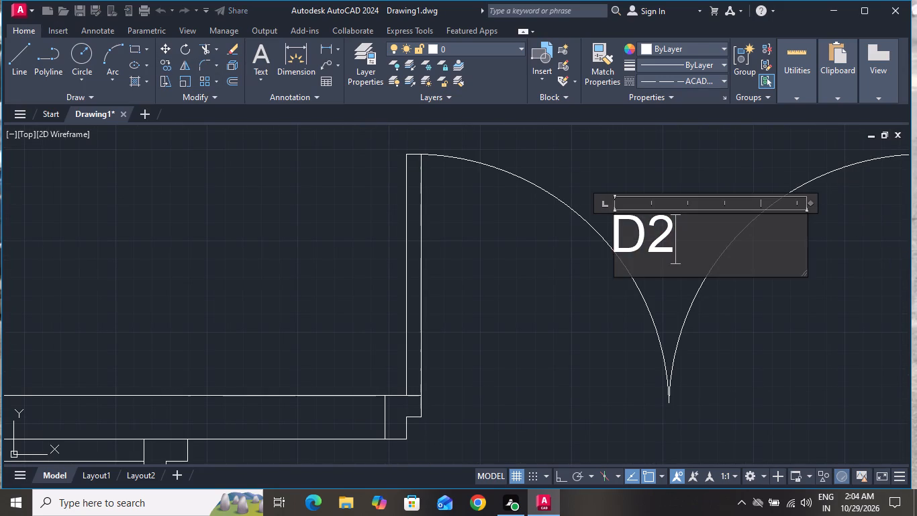
key("BackSpace")
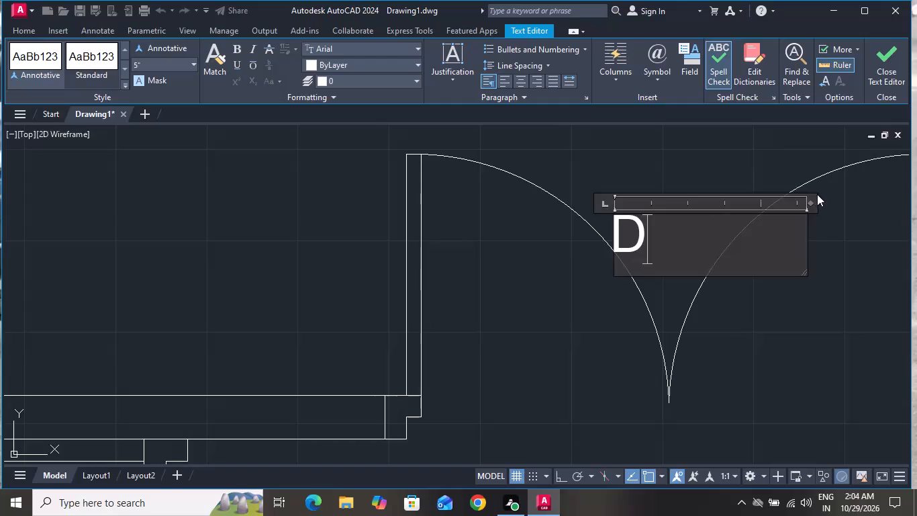
left_click(783, 163)
Move the D label up into the gap between the double door's two swing arcs.
left_click(640, 213)
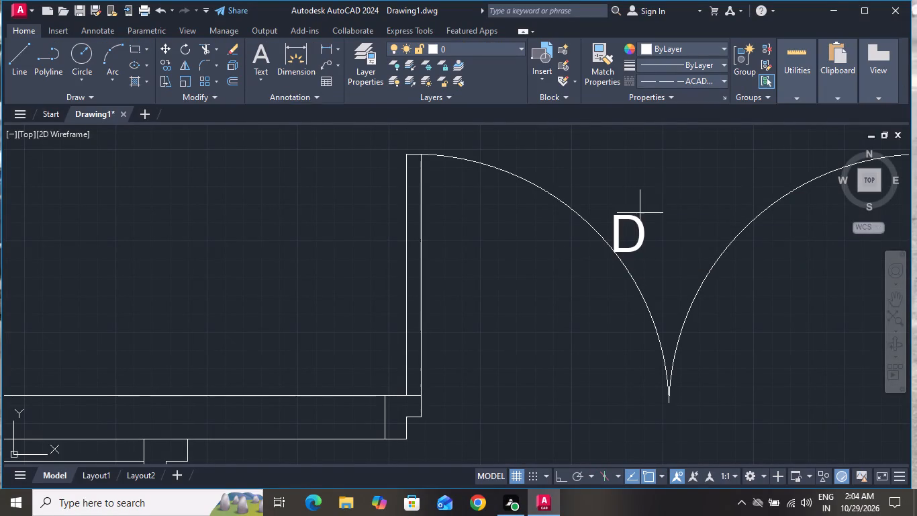
left_click(631, 221)
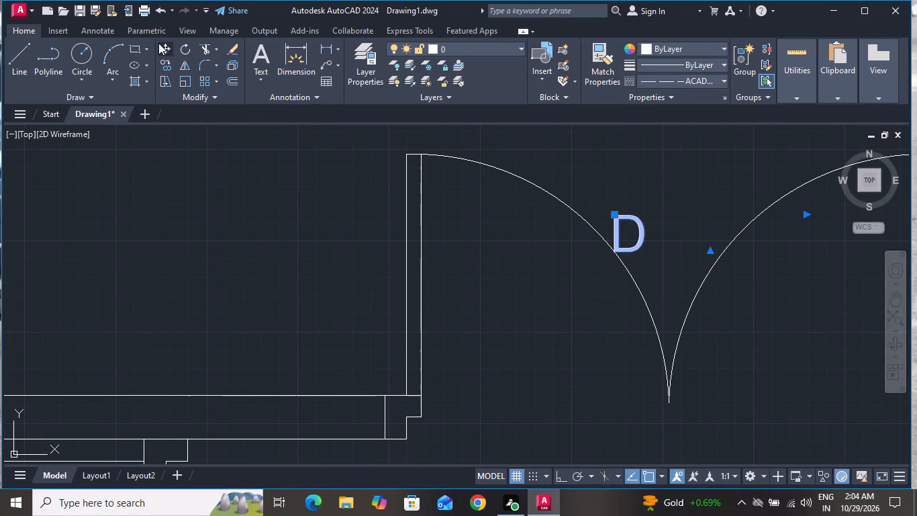
left_click(158, 43)
left_click(630, 221)
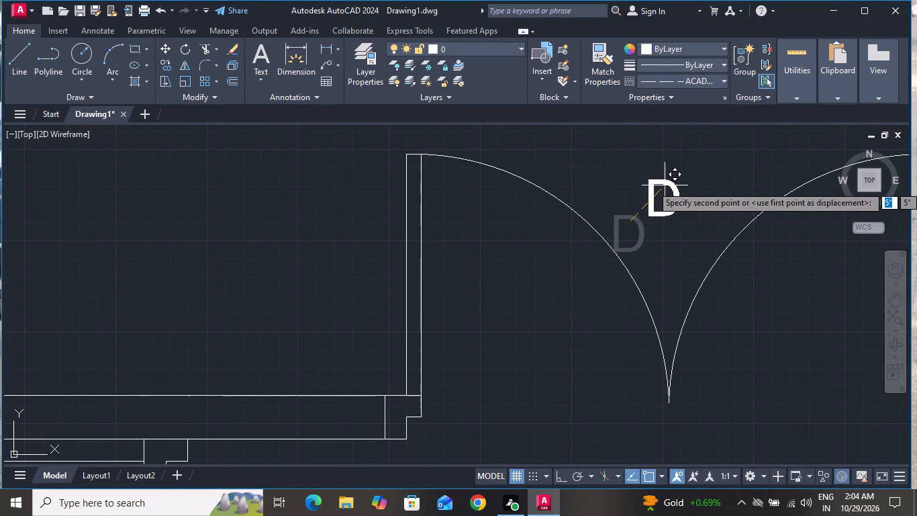
left_click(665, 179)
With Ortho on, draw a line across the wall thickness midway between the double door and the black column east of it.
scroll(684, 249, "down", 4)
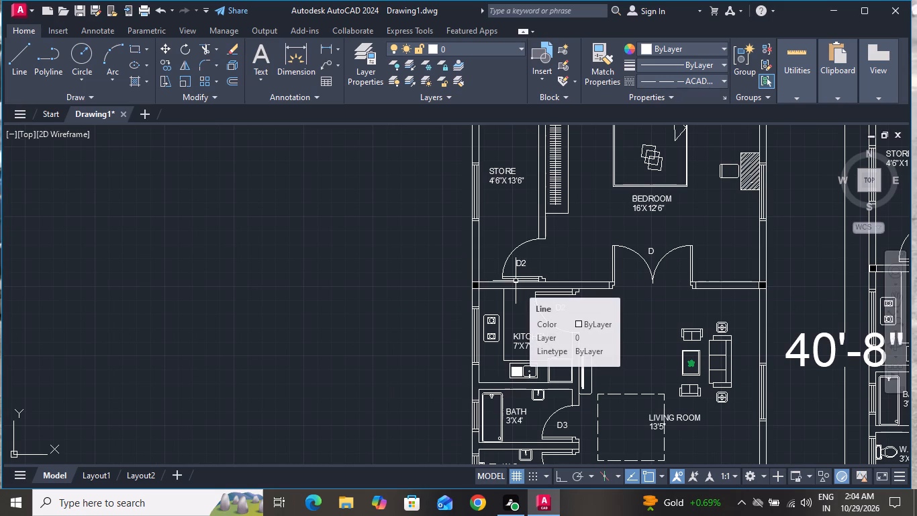
scroll(516, 281, "down", 1)
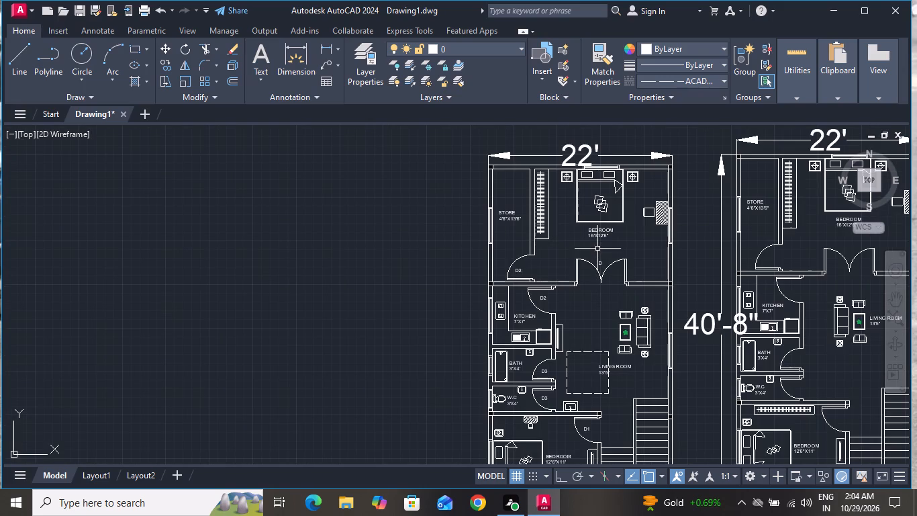
left_click(29, 53)
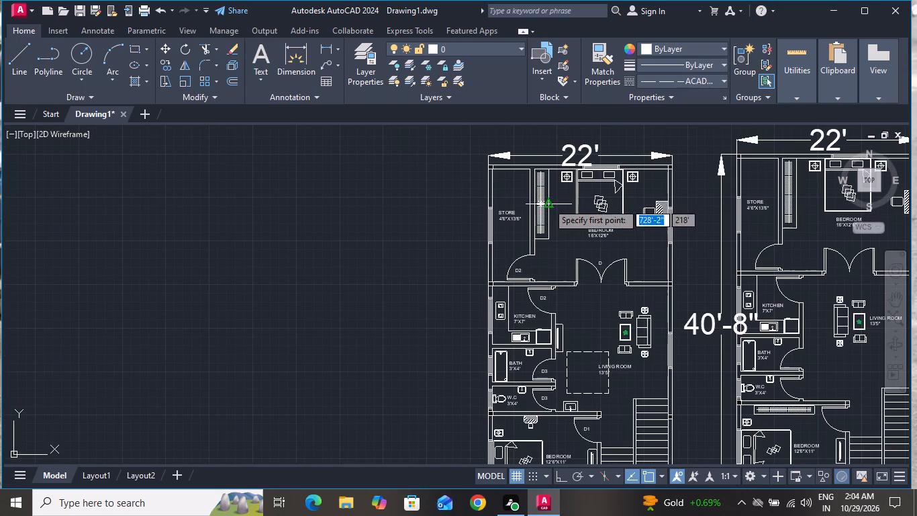
scroll(653, 281, "up", 4)
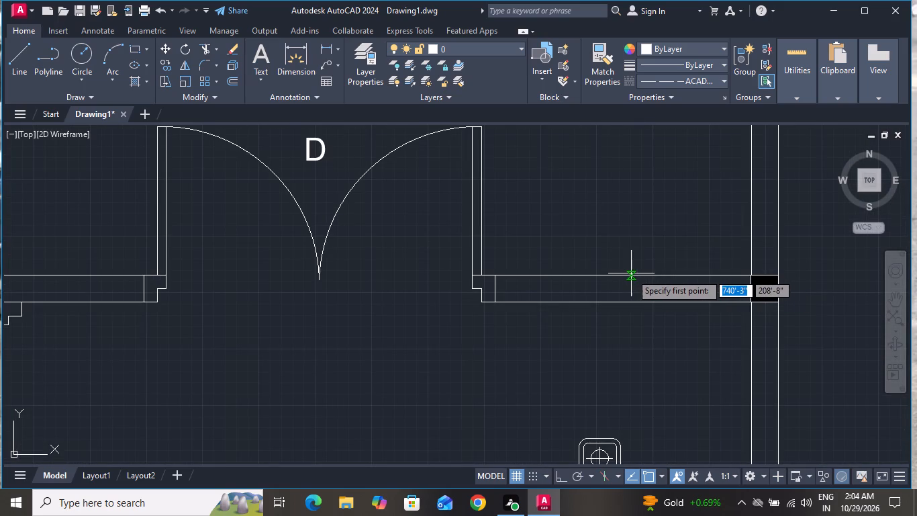
left_click(624, 275)
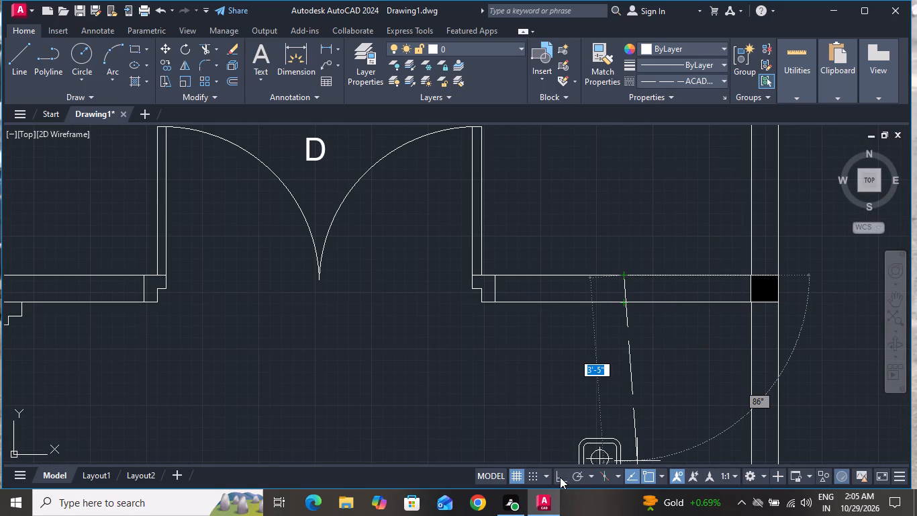
left_click(560, 477)
left_click(626, 302)
right_click(626, 302)
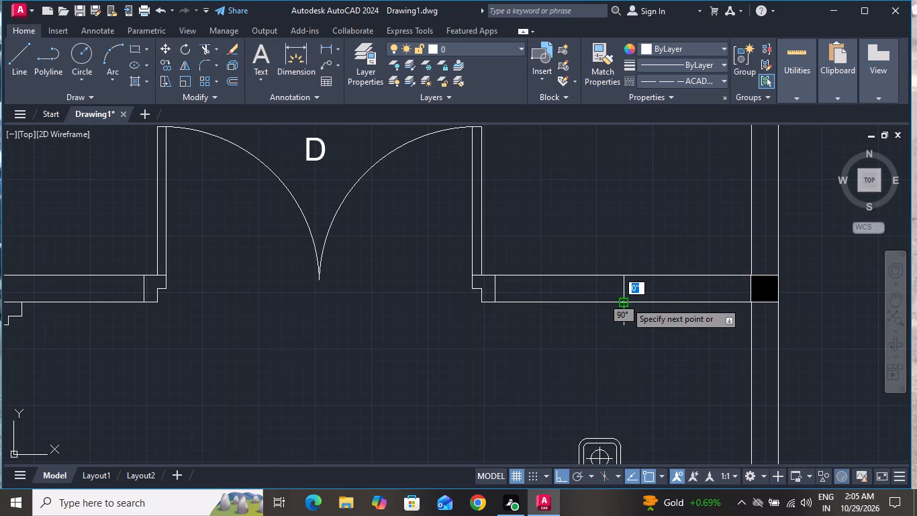
left_click(655, 318)
Offset the line across the wall by 2' to both sides.
type("O")
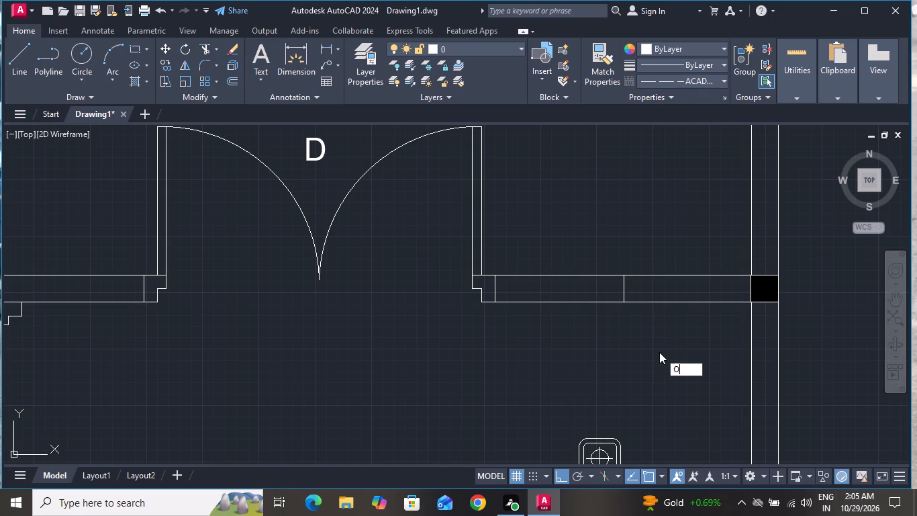
key("space")
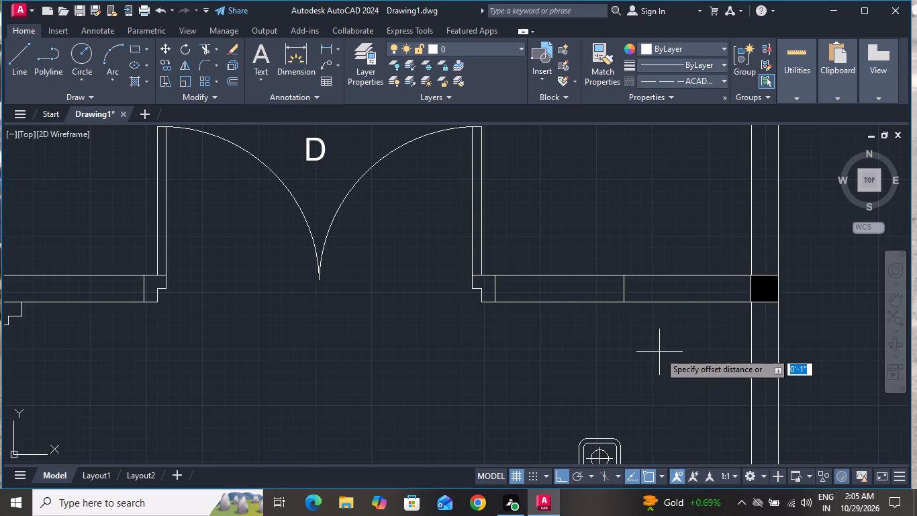
type("2'")
key("Return")
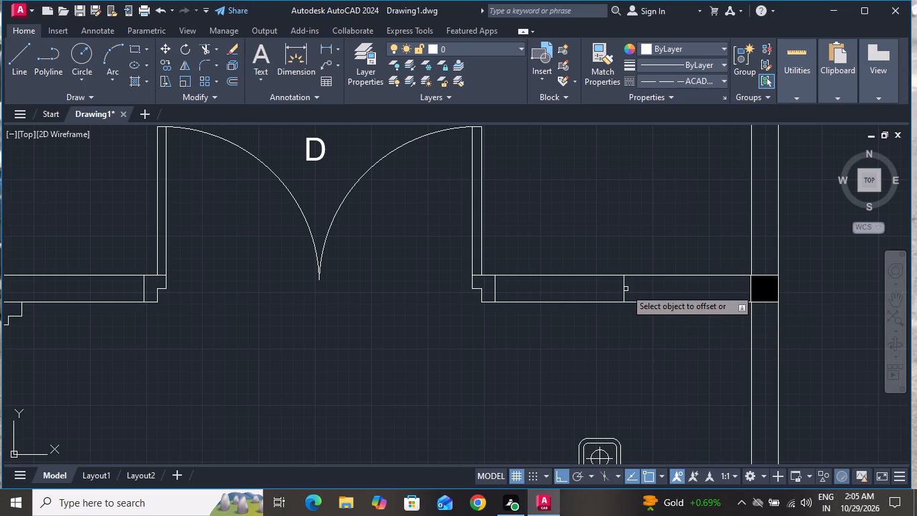
left_click(625, 292)
left_click(589, 298)
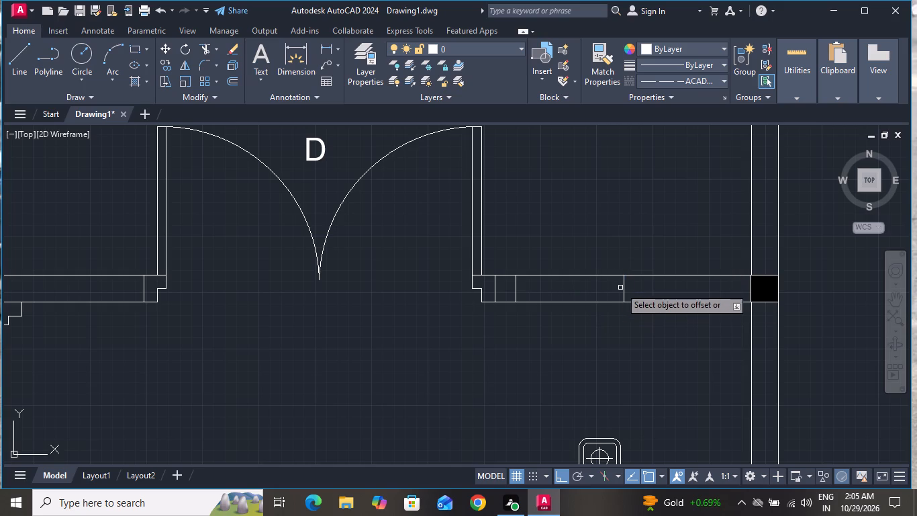
left_click(623, 286)
left_click(665, 295)
right_click(618, 340)
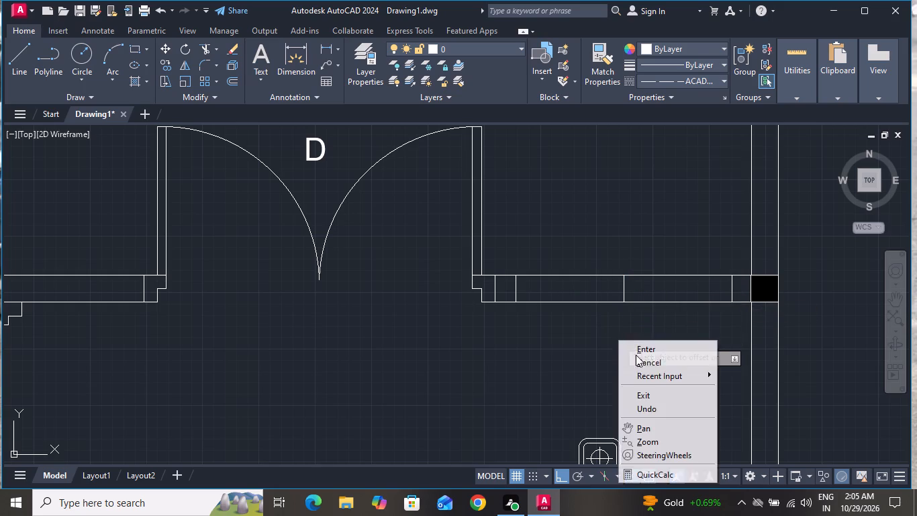
left_click(637, 356)
Draw a horizontal line along the wall's centre between the two ends of the opening, and set its linetype to ByLayer.
left_click(22, 61)
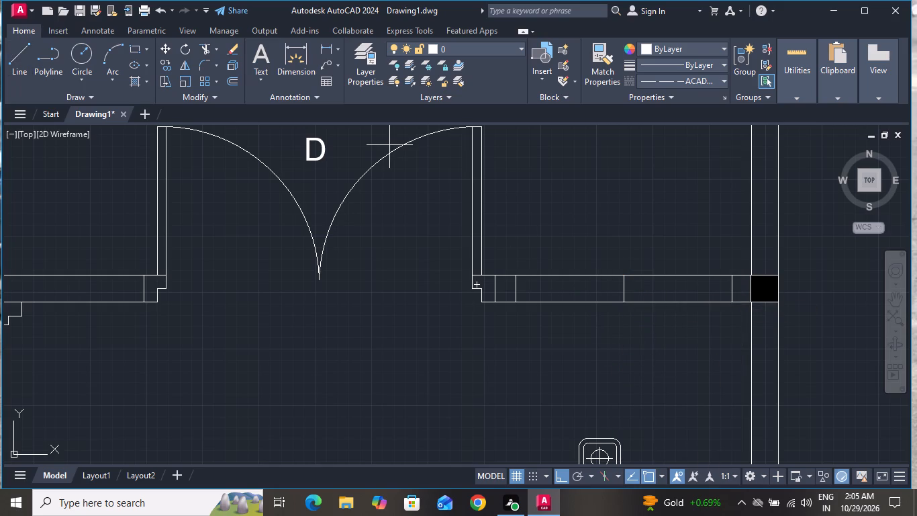
scroll(624, 349, "up", 1)
left_click(450, 253)
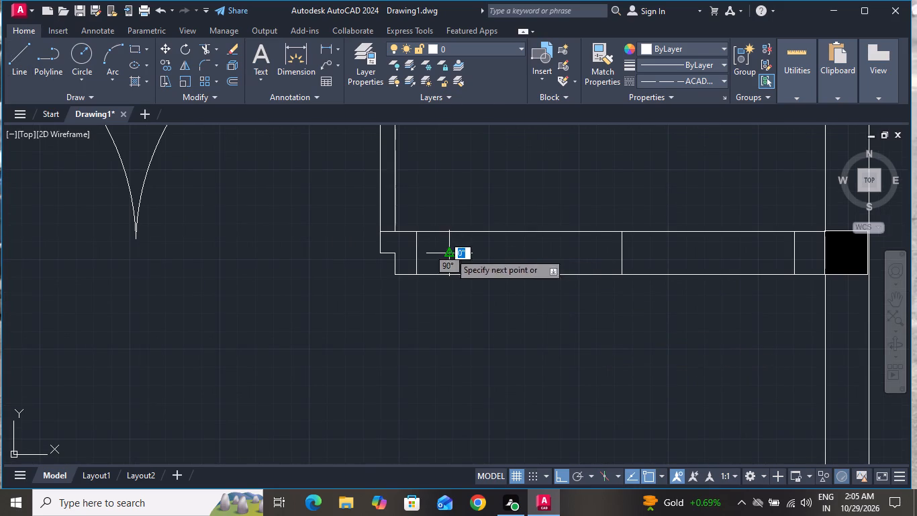
left_click(795, 254)
right_click(795, 254)
left_click(808, 266)
left_click(775, 252)
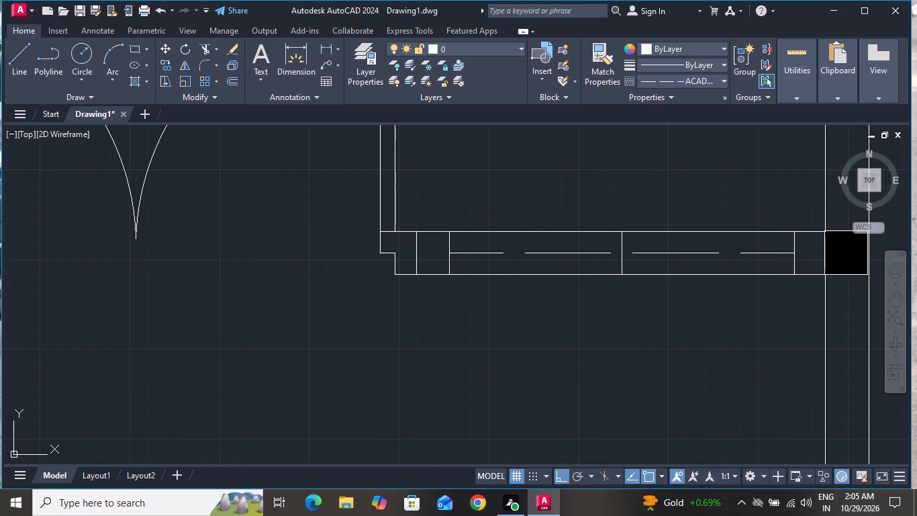
left_click(668, 81)
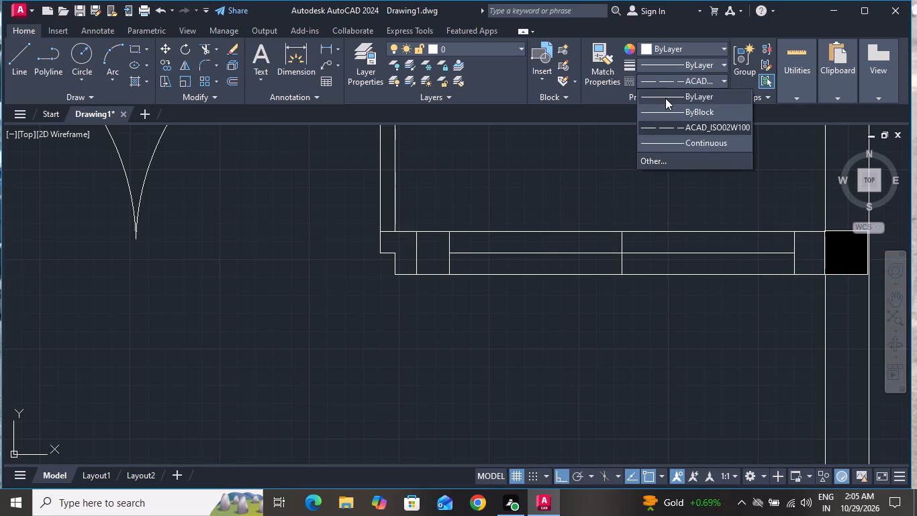
left_click(665, 98)
Offset the horizontal centre line in the opening by 1" to both sides.
type("O 1")
key("shift+quotedbl")
key("Return")
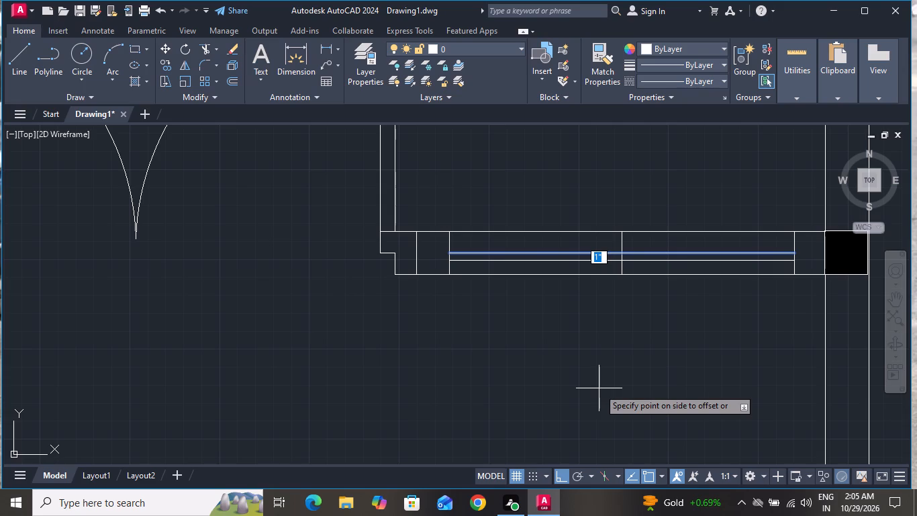
left_click(589, 243)
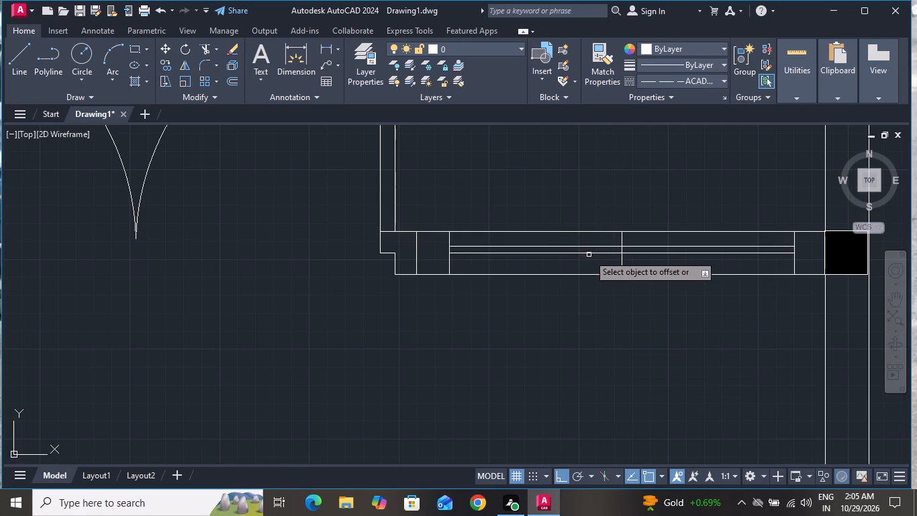
left_click(589, 253)
left_click(590, 271)
right_click(583, 299)
left_click(593, 321)
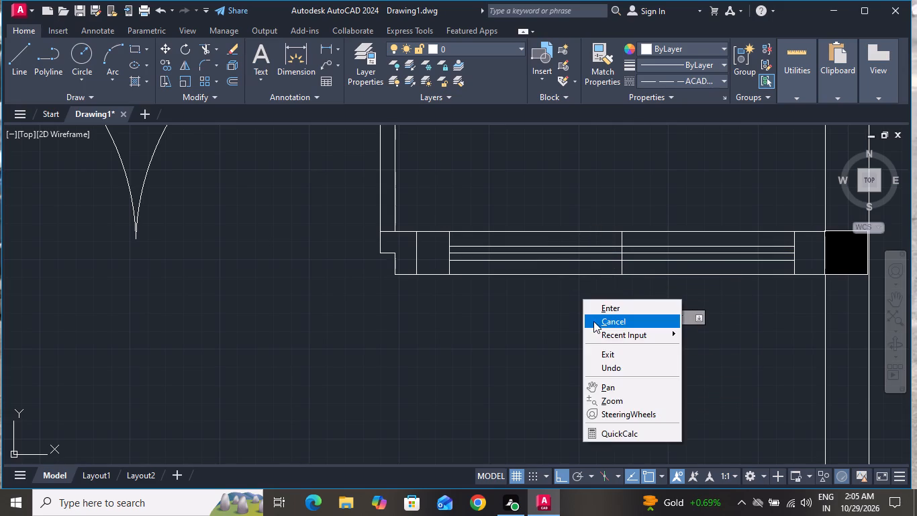
Delete the horizontal centre line and the middle cross line, leaving only the two offset window lines in the opening.
scroll(624, 249, "up", 4)
left_click(624, 249)
left_click(569, 293)
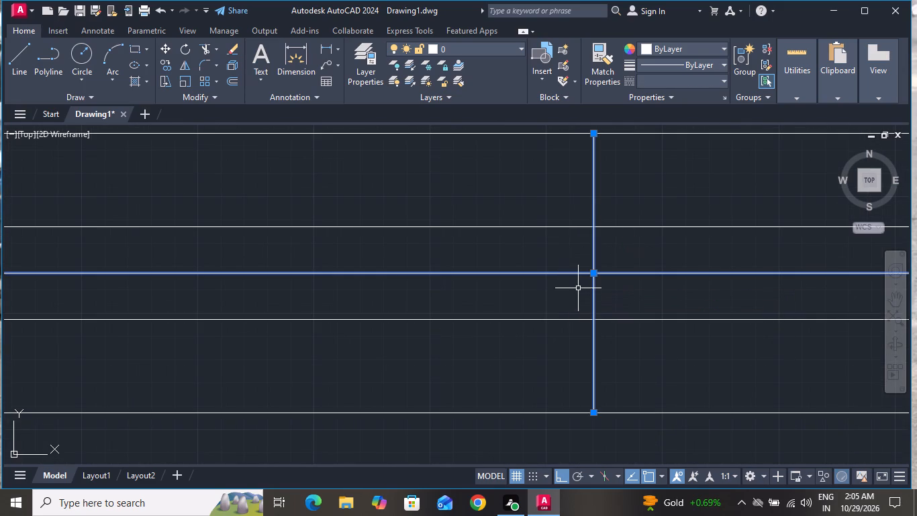
key("Delete")
scroll(571, 294, "down", 6)
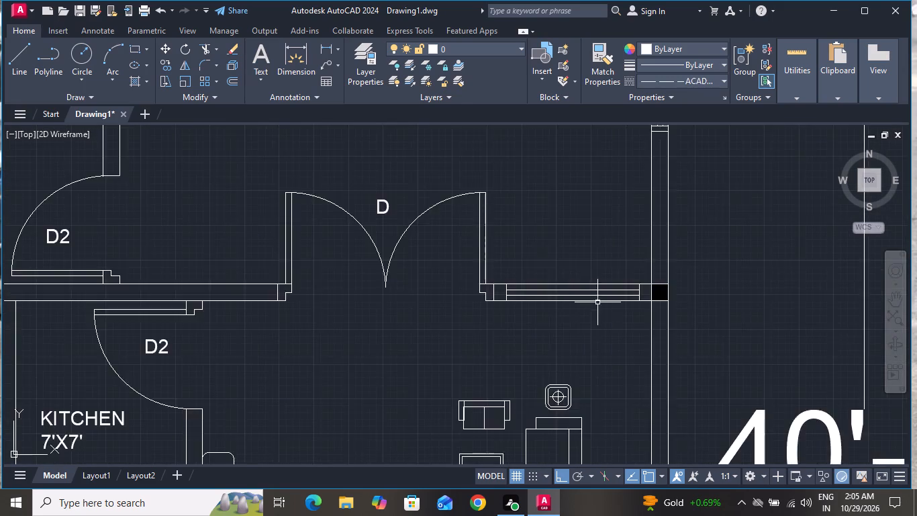
With Ortho off, copy the D label from the double door to just above the new window east of it.
scroll(597, 302, "down", 1)
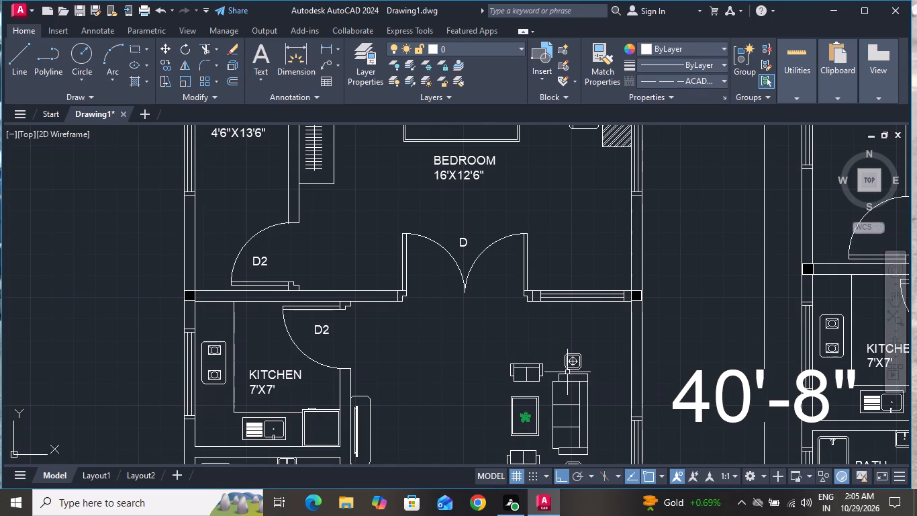
left_click(465, 240)
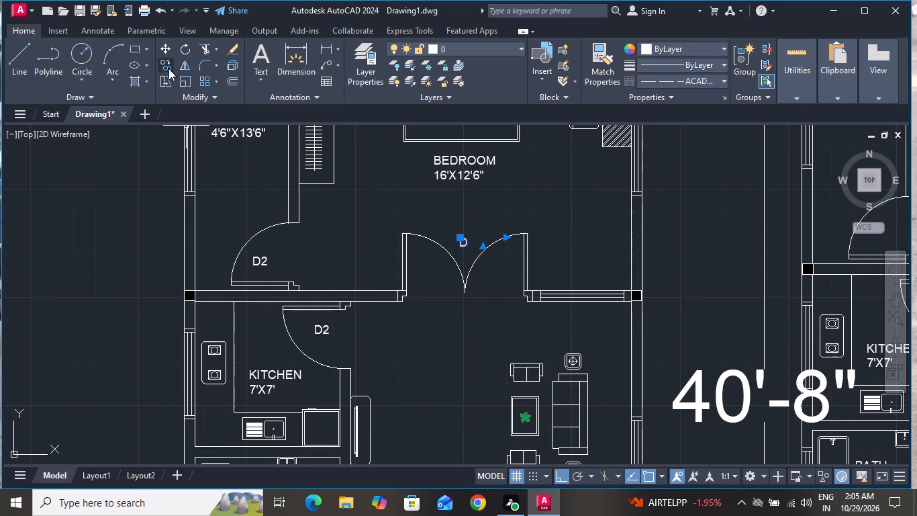
left_click(166, 67)
left_click(452, 243)
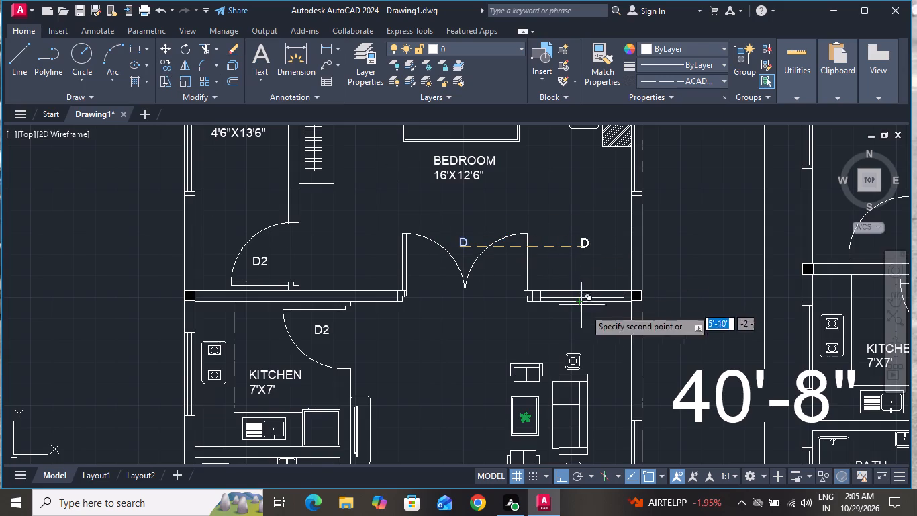
left_click(563, 474)
scroll(575, 279, "up", 2)
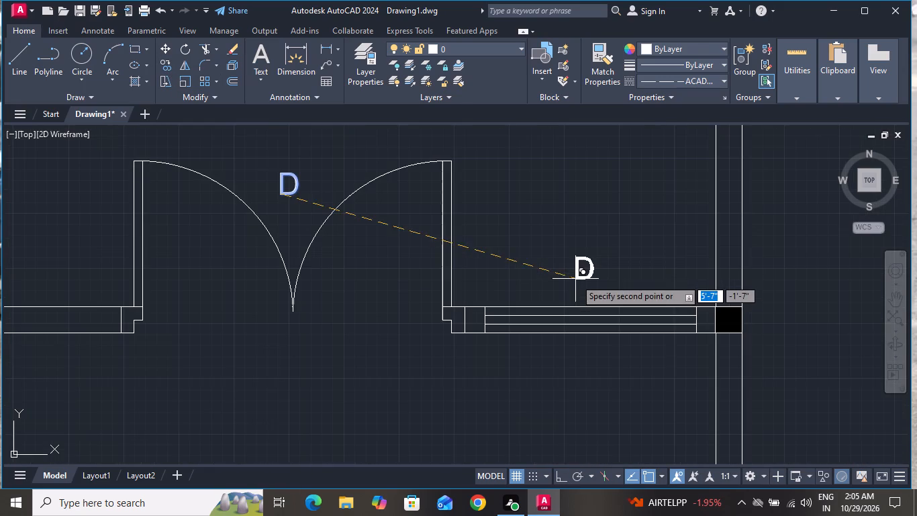
left_click(567, 297)
right_click(567, 297)
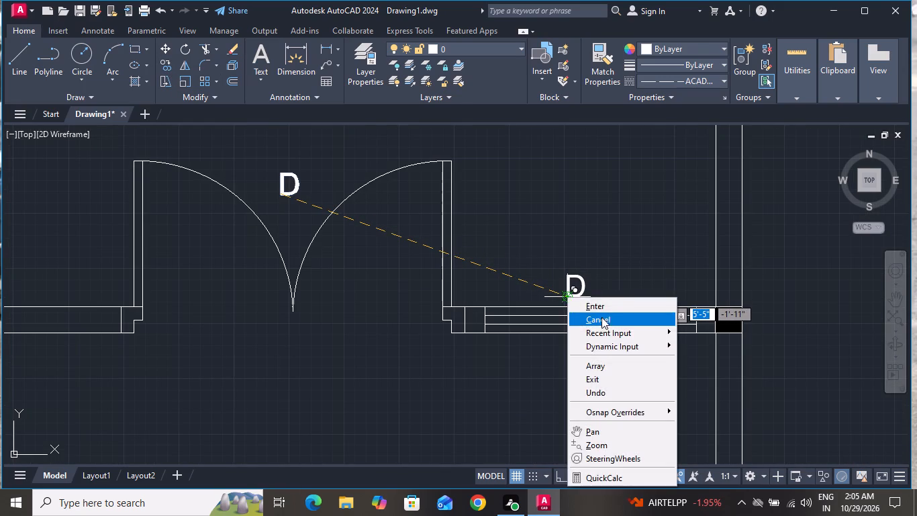
left_click(604, 322)
Change the copied label above the new window to W.
scroll(578, 284, "up", 3)
double_click(587, 278)
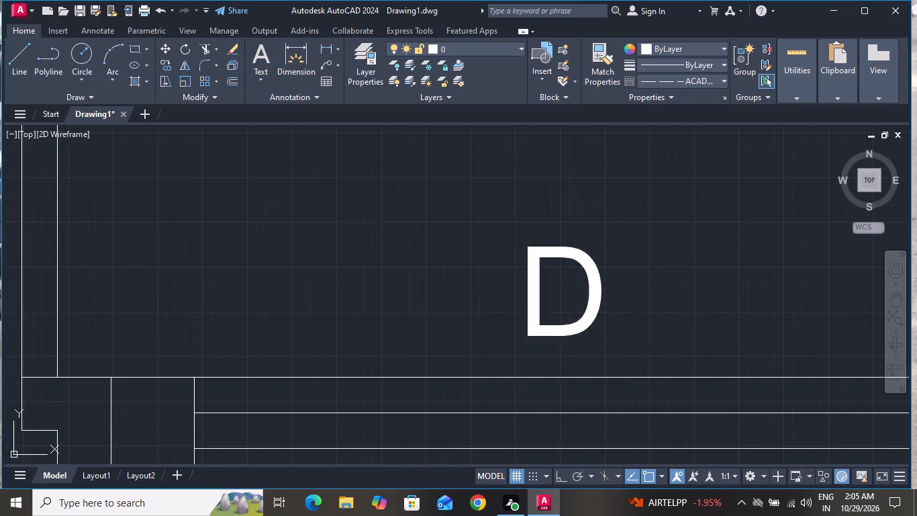
key("BackSpace")
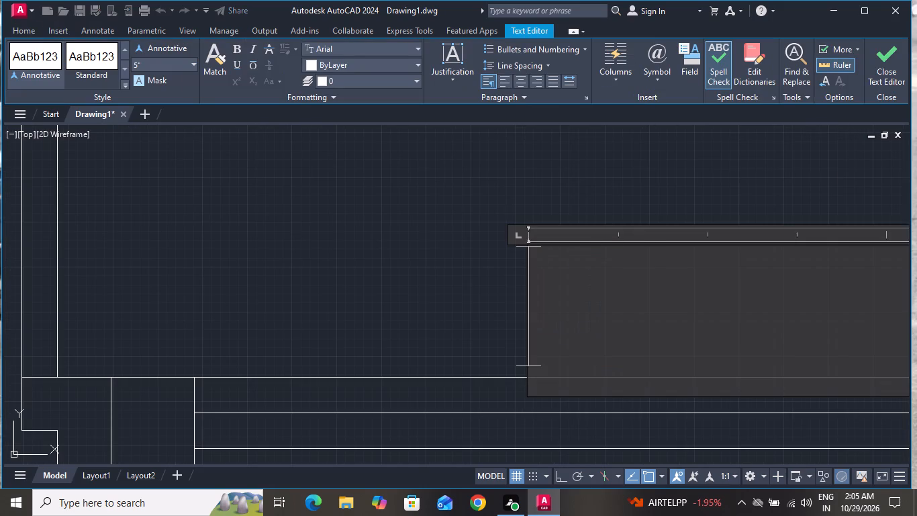
key("w")
left_click(377, 243)
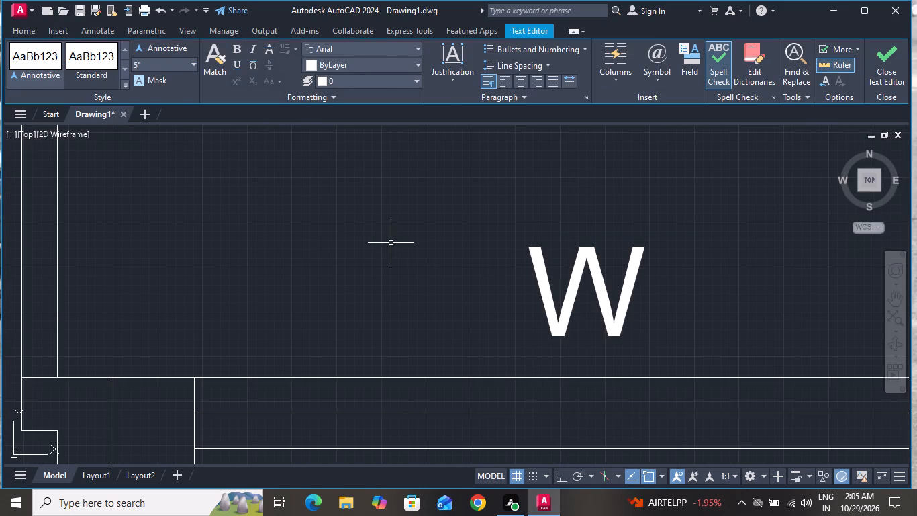
Copy the W label to the foot of the stairs in the ground floor plan, keeping the copy command running.
left_click(622, 299)
left_click(540, 313)
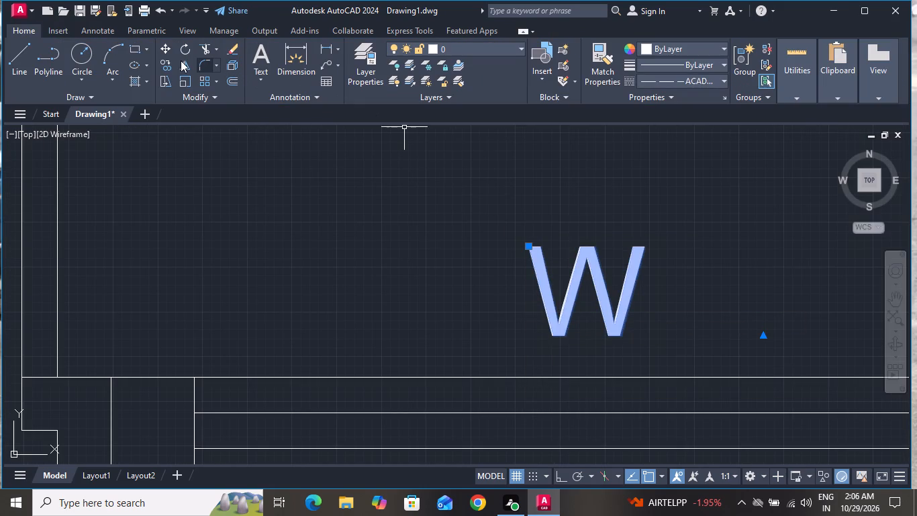
left_click(168, 65)
left_click(554, 298)
scroll(568, 240, "down", 4)
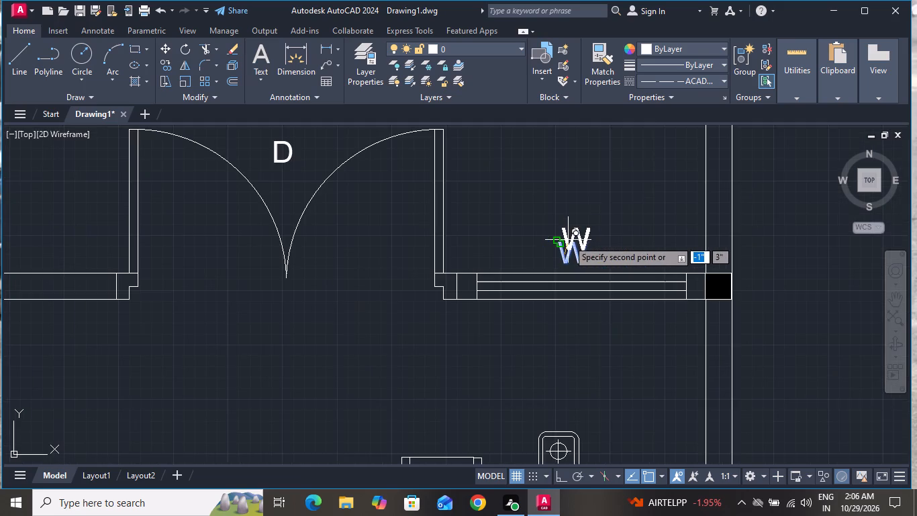
scroll(568, 240, "down", 5)
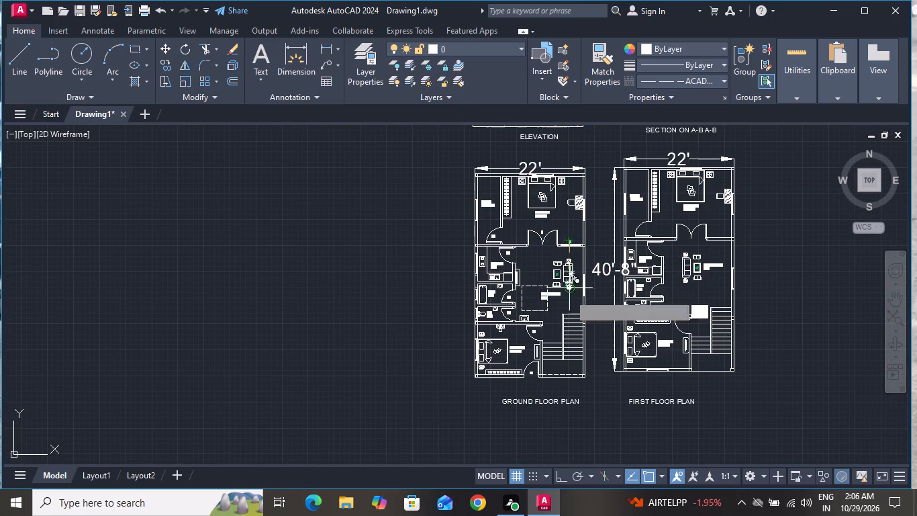
scroll(511, 363, "up", 3)
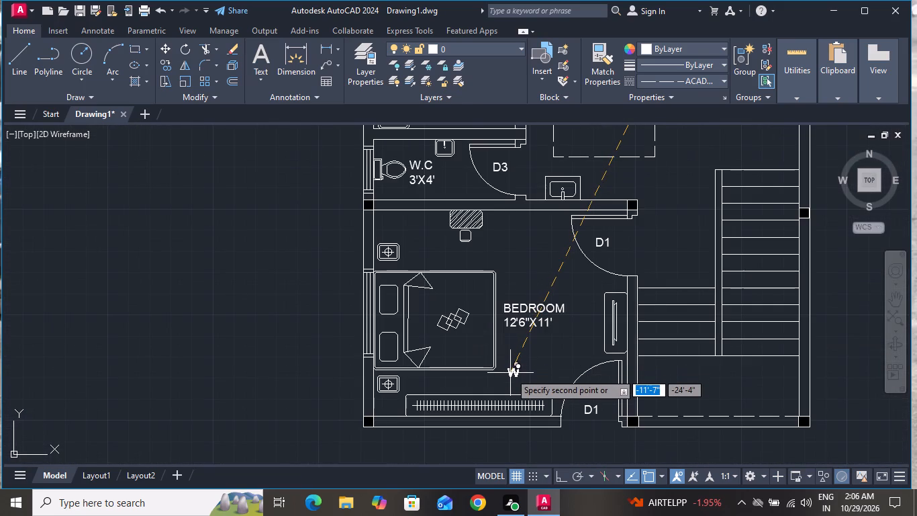
scroll(510, 373, "down", 2)
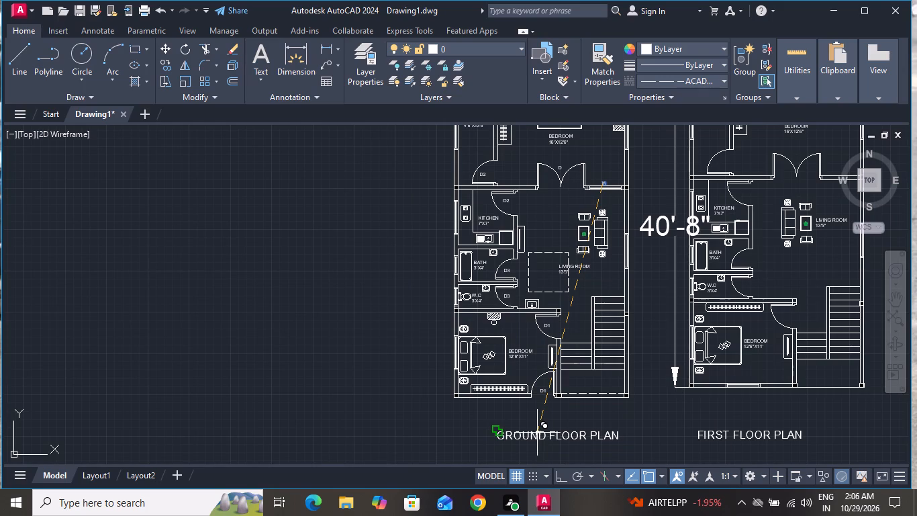
scroll(537, 433, "down", 1)
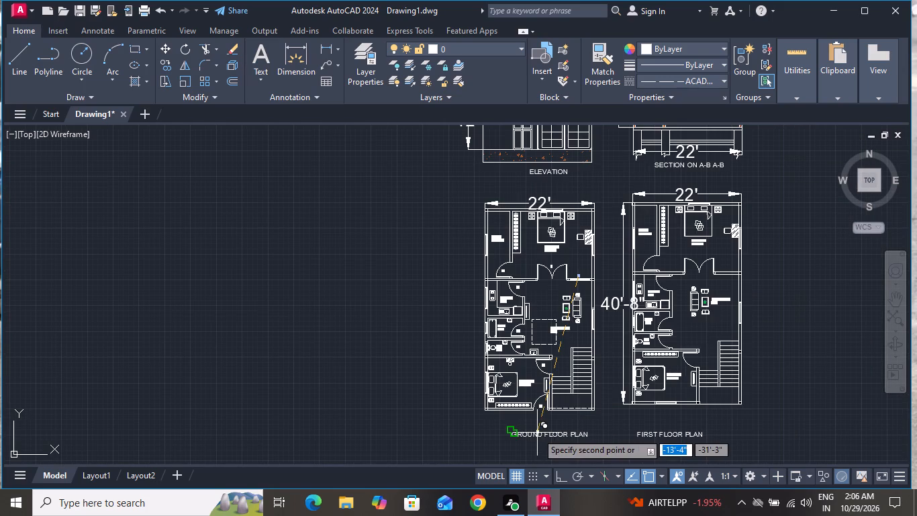
scroll(578, 406, "up", 3)
right_click(512, 359)
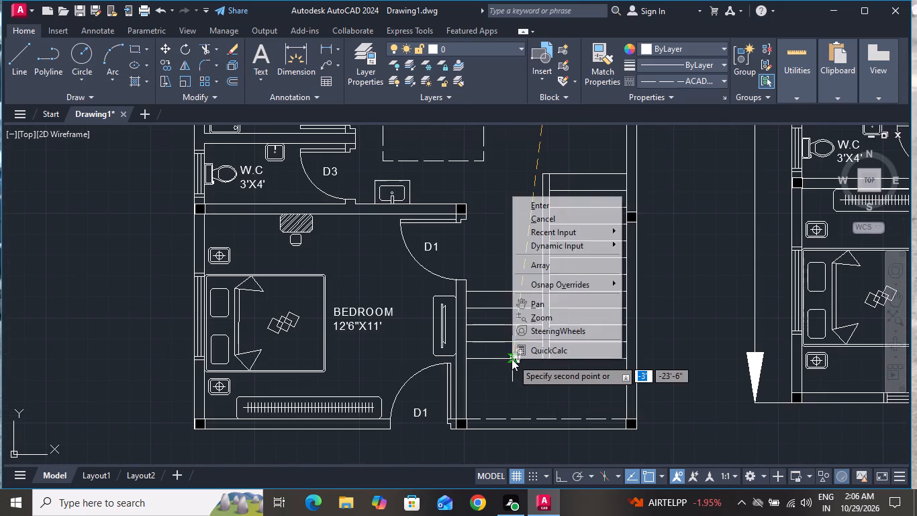
left_click(512, 359)
Place further W copies in the first floor plan, below the south bedroom window and above the wall east of the double door.
scroll(586, 386, "down", 2)
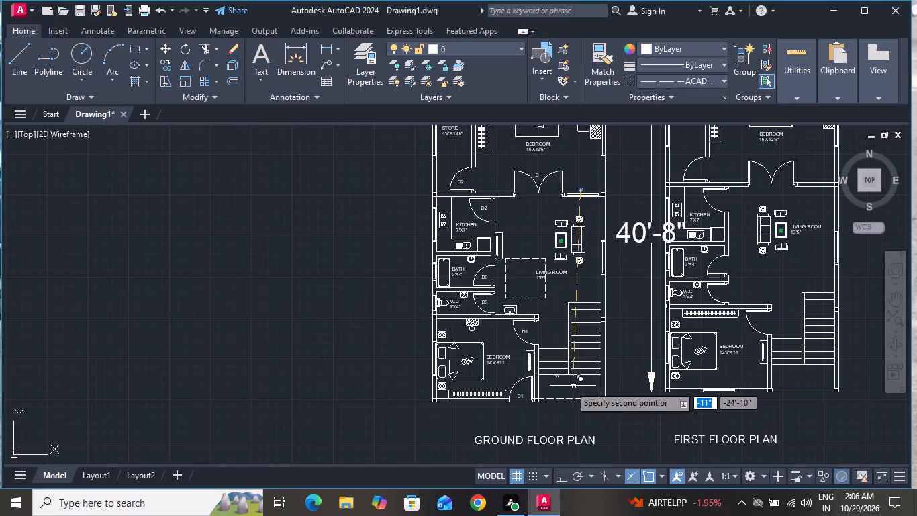
scroll(747, 405, "up", 3)
left_click(630, 370)
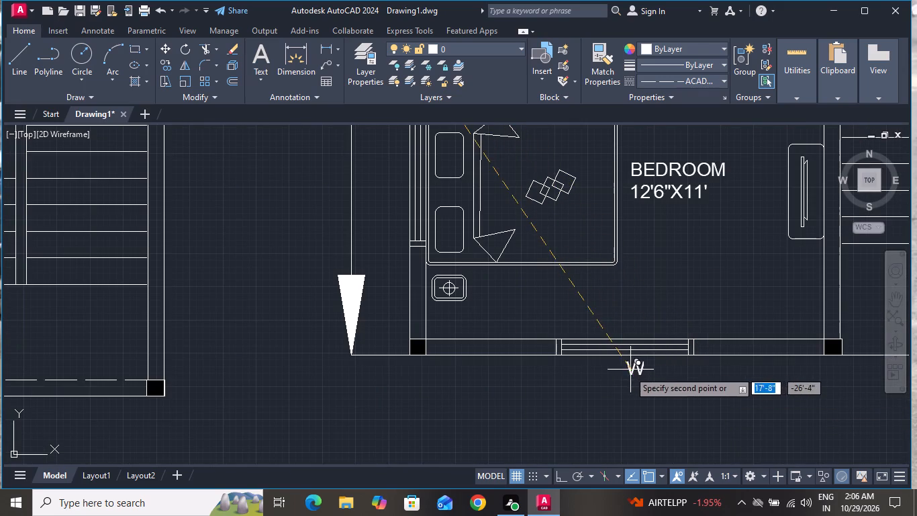
scroll(530, 416, "down", 4)
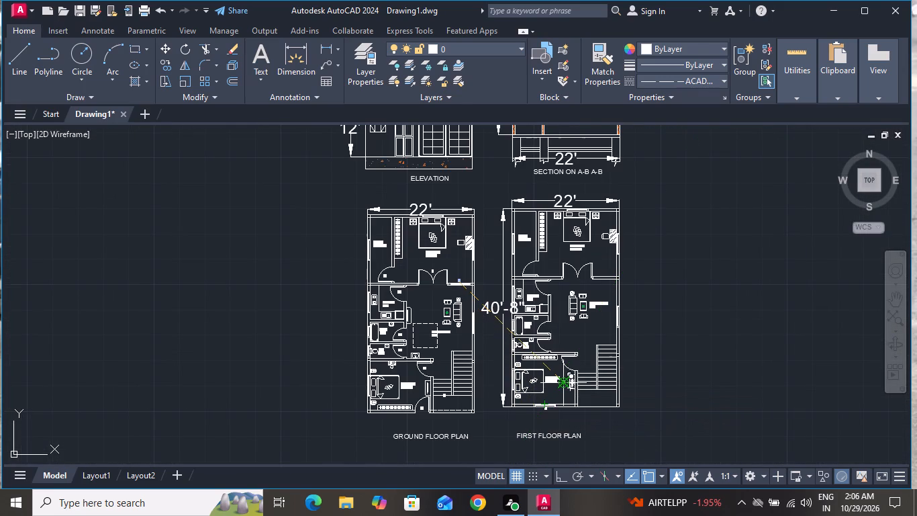
scroll(597, 269, "up", 3)
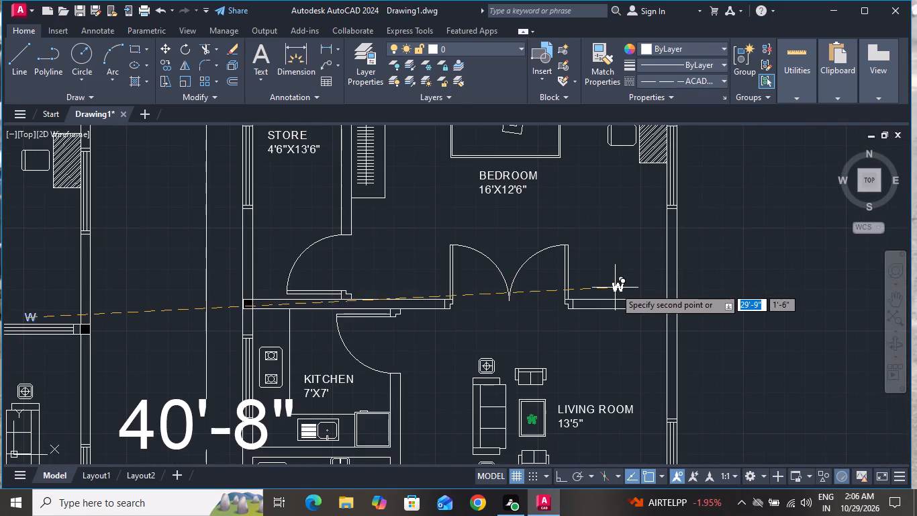
left_click(619, 290)
right_click(620, 290)
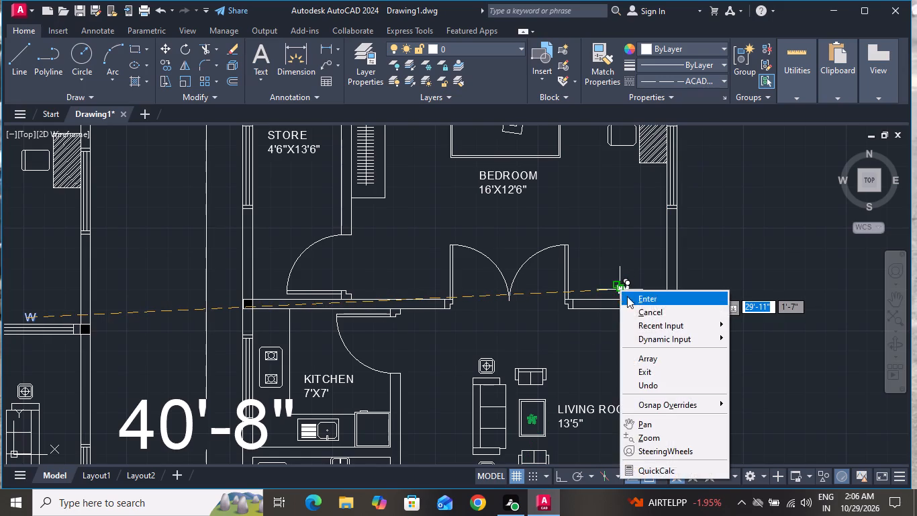
left_click(640, 311)
Move the hatched desk and its chair from the ground-floor south bedroom's north wall to the open floor below the BEDROOM label.
scroll(650, 303, "down", 3)
scroll(660, 310, "up", 2)
scroll(673, 307, "down", 1)
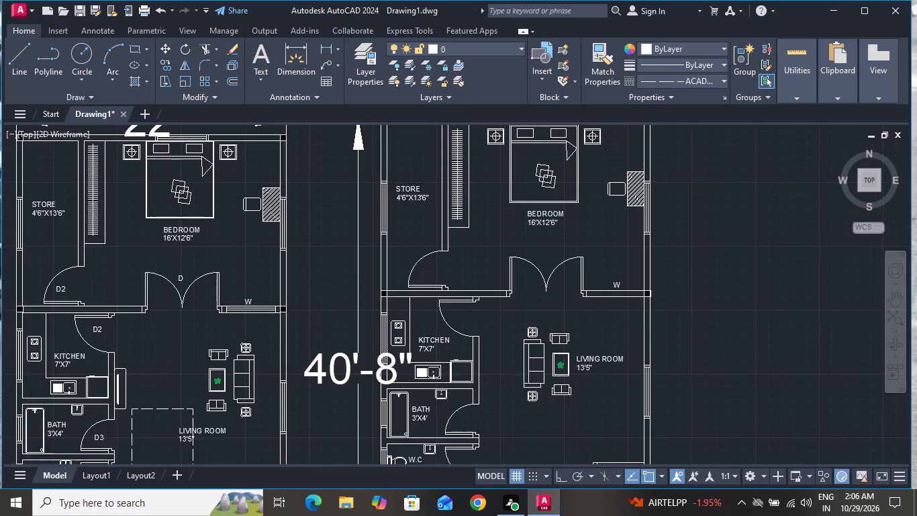
scroll(674, 306, "down", 1)
scroll(456, 419, "up", 1)
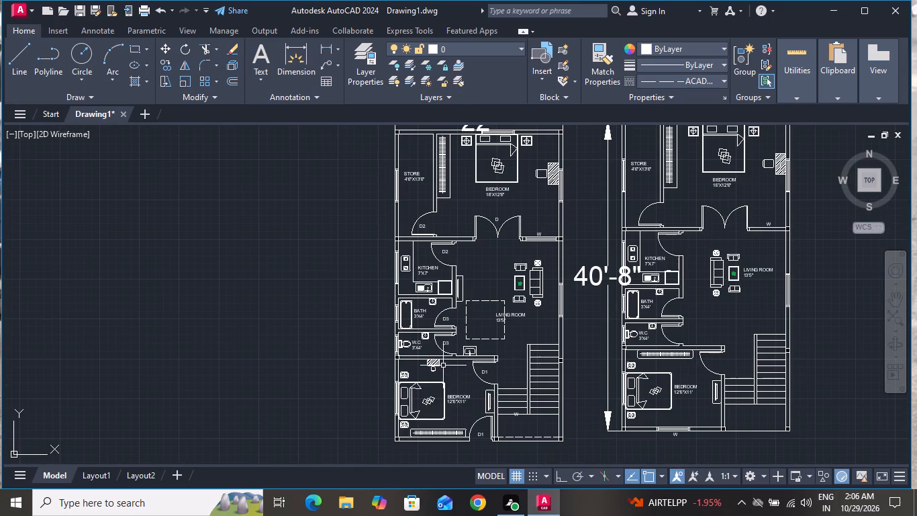
scroll(443, 365, "up", 3)
left_click(436, 352)
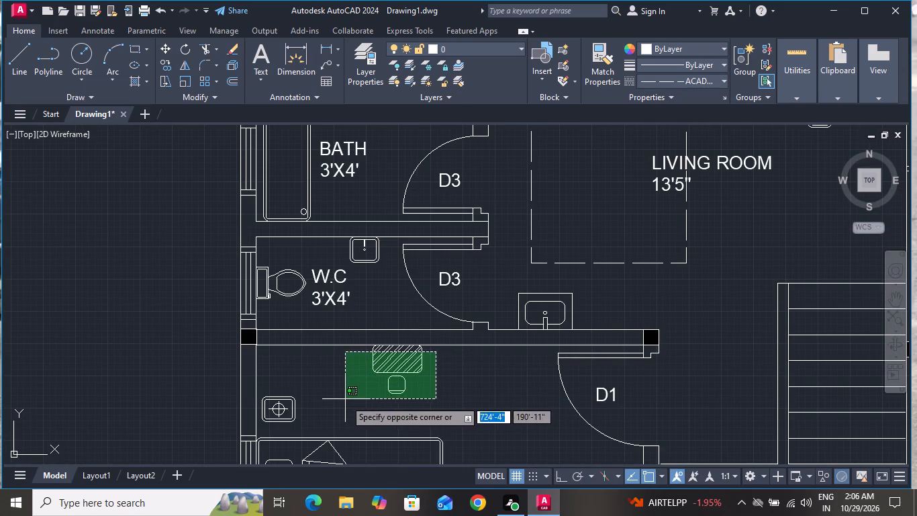
left_click(345, 400)
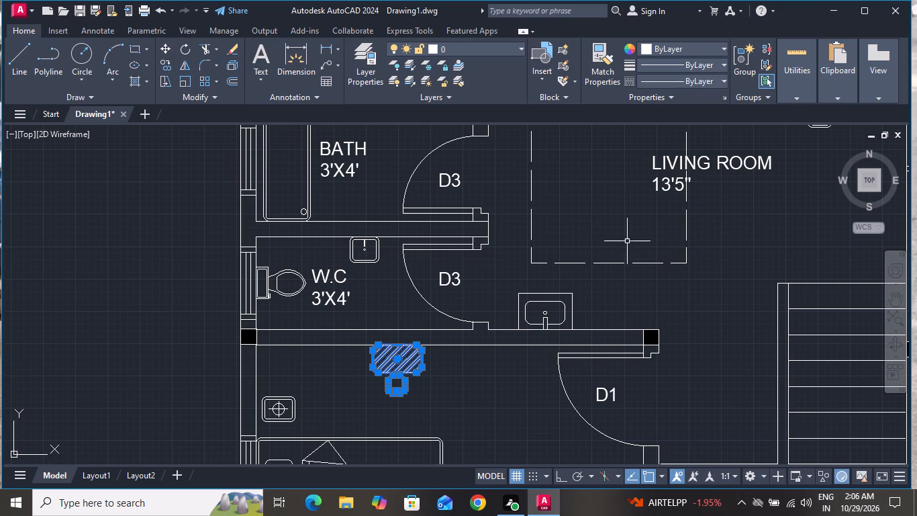
left_click(168, 46)
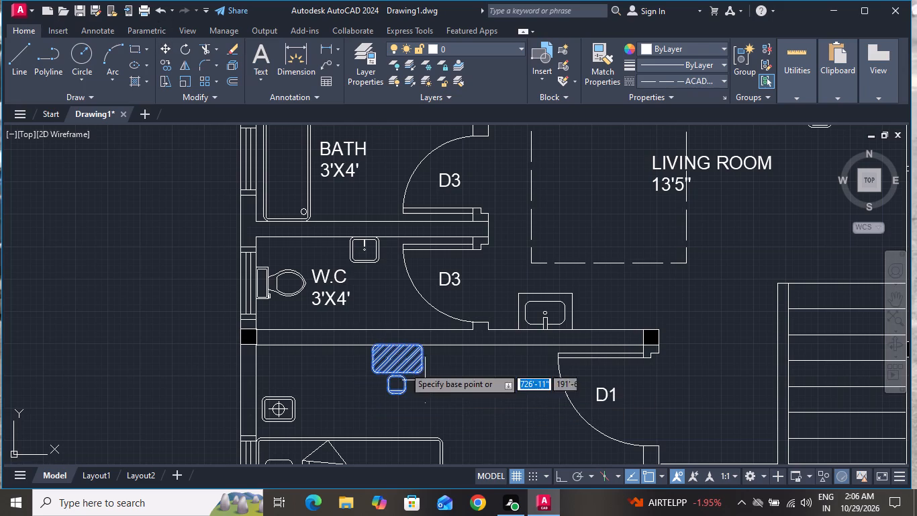
left_click(382, 355)
scroll(482, 291, "down", 4)
scroll(546, 294, "down", 1)
scroll(540, 334, "up", 2)
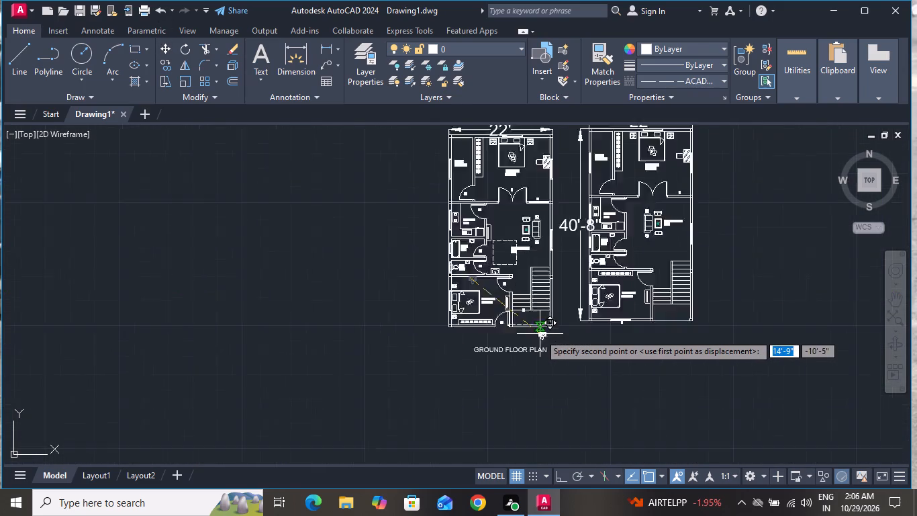
scroll(540, 334, "up", 2)
scroll(540, 334, "down", 2)
scroll(490, 288, "up", 3)
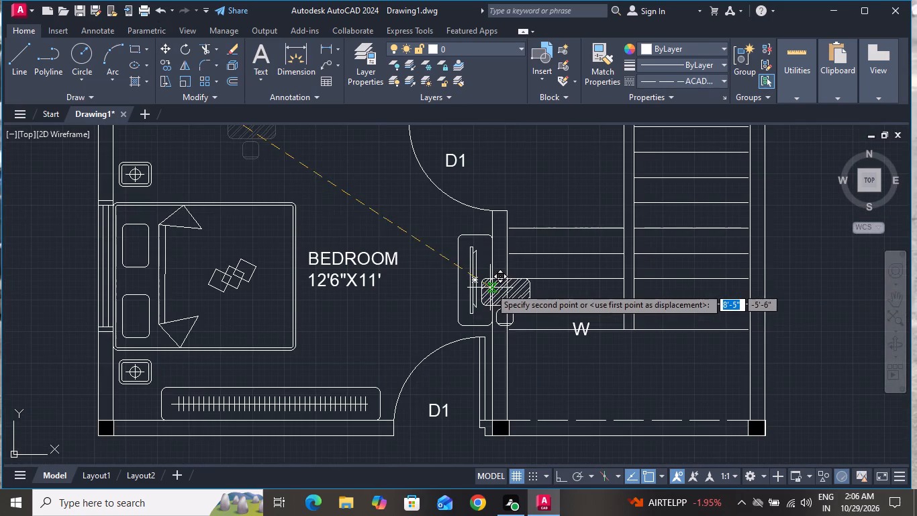
left_click(397, 304)
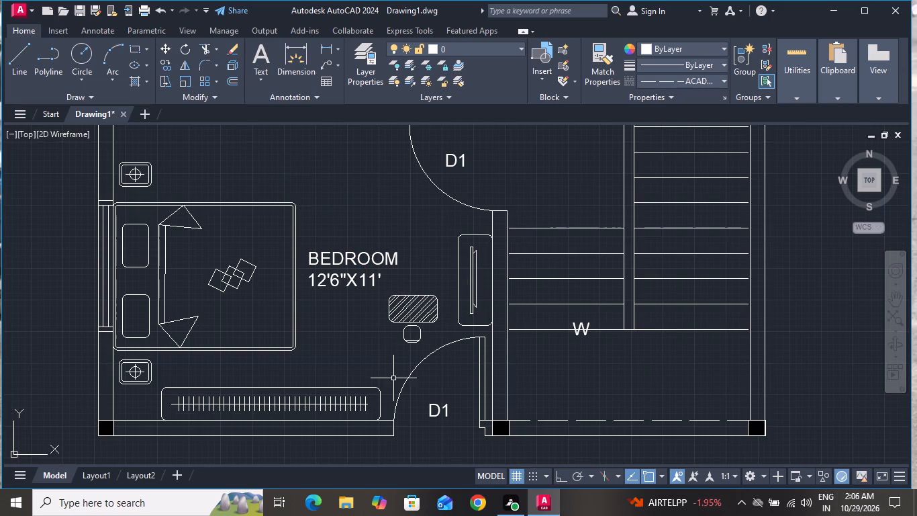
Move the wardrobe in the ground-floor south bedroom from the south wall up against the north wall shared with the W.C.
left_click(391, 379)
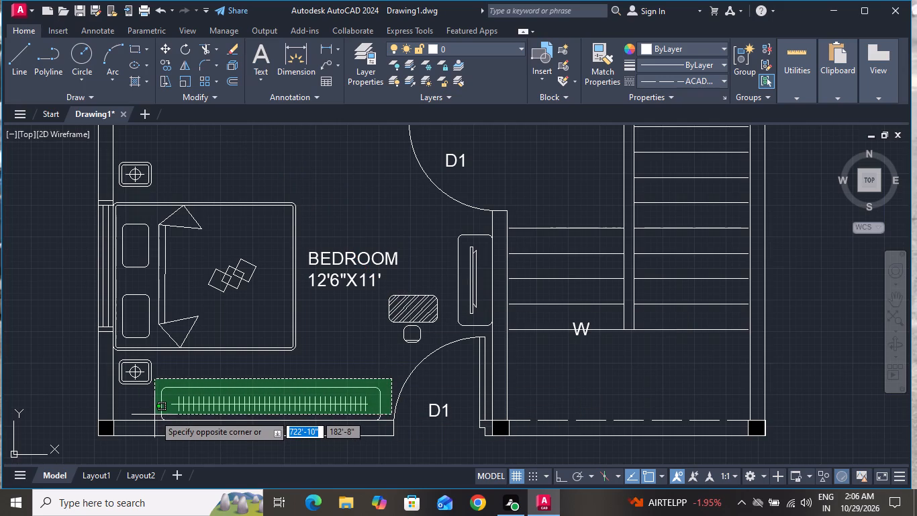
left_click(156, 417)
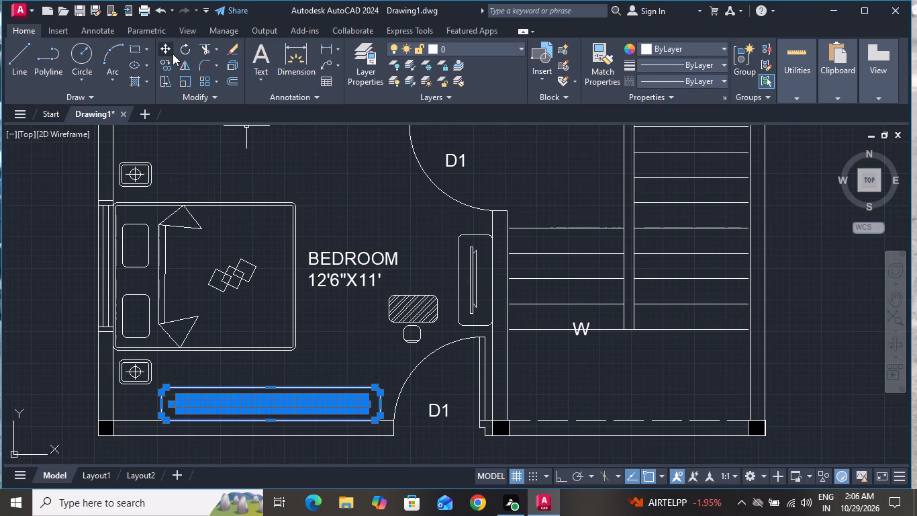
left_click(156, 47)
left_click(168, 48)
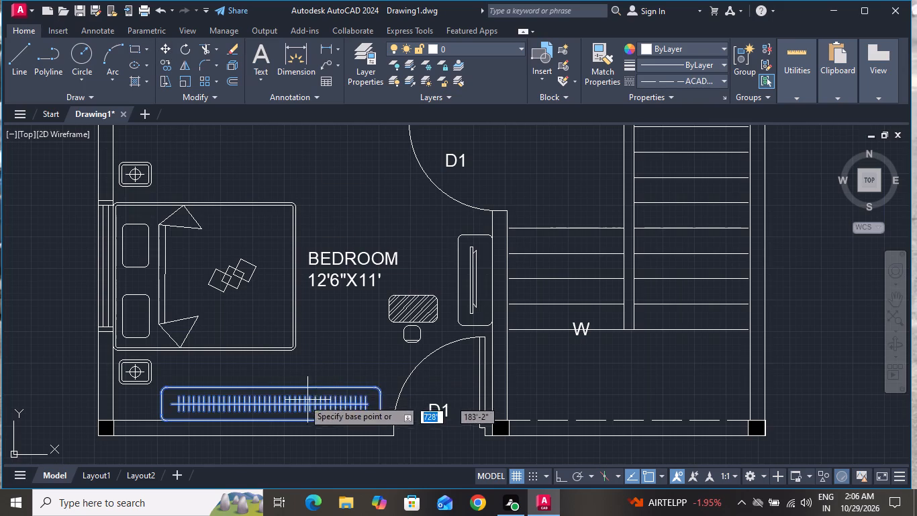
left_click(279, 386)
scroll(300, 309, "down", 3)
scroll(297, 267, "up", 3)
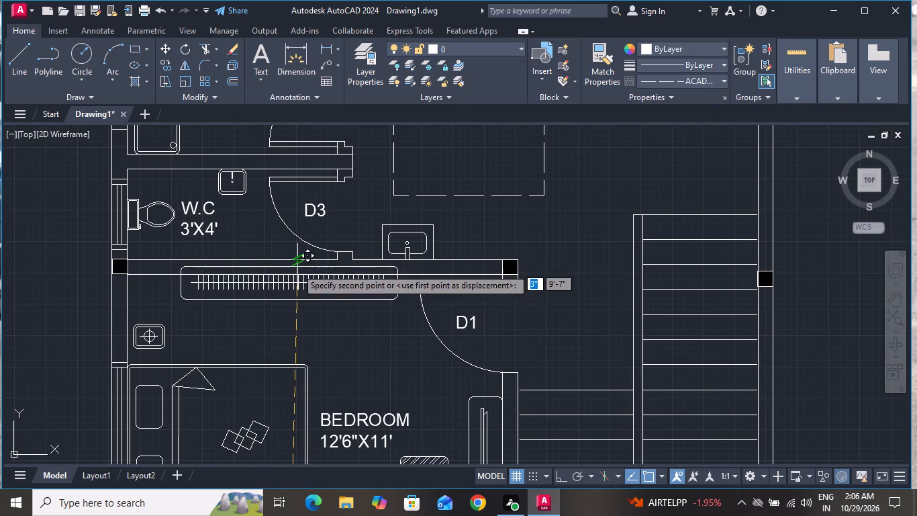
left_click(295, 276)
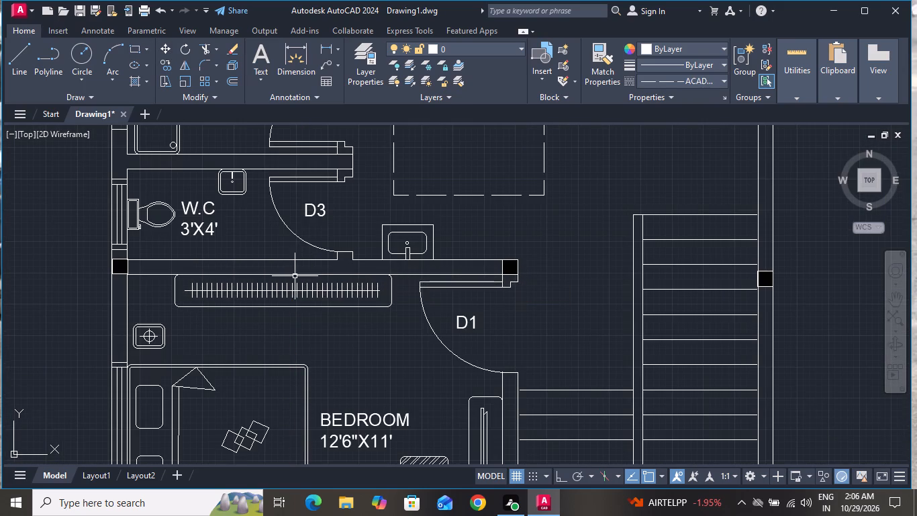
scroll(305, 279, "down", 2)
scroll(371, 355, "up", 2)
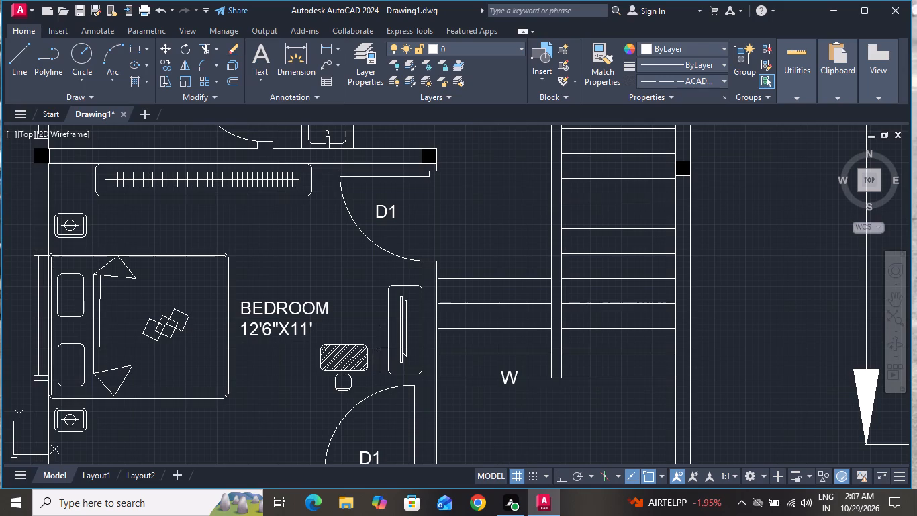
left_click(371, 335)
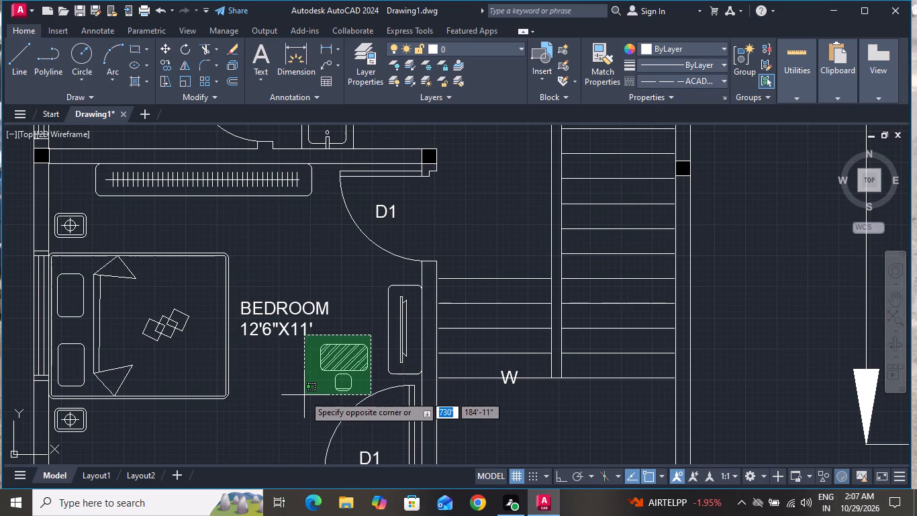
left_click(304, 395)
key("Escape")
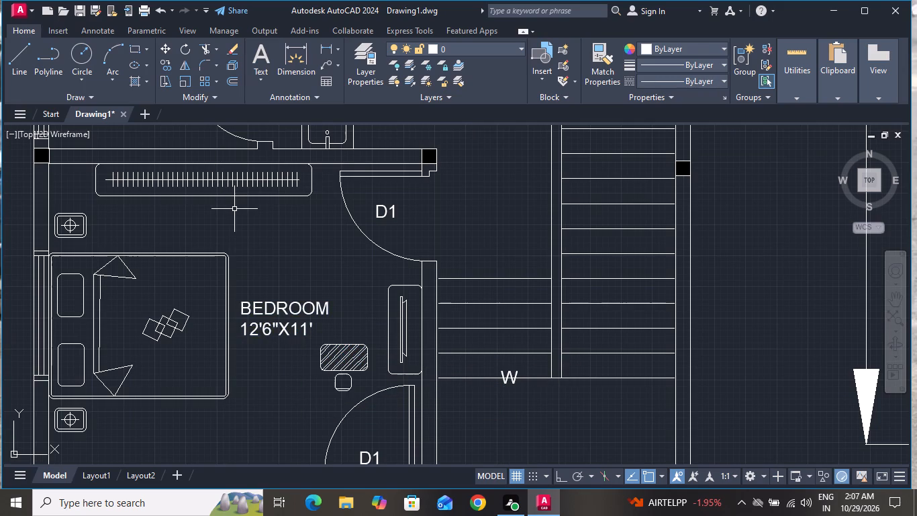
Move the desk and chair to the south side of the bedroom, between the lower bedside table and the D1 entrance door.
scroll(381, 350, "up", 2)
left_click(371, 323)
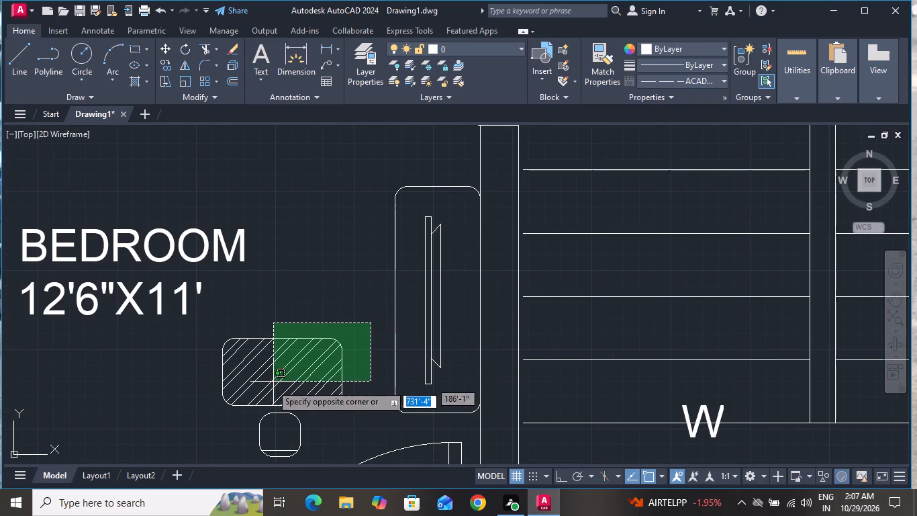
left_click(199, 420)
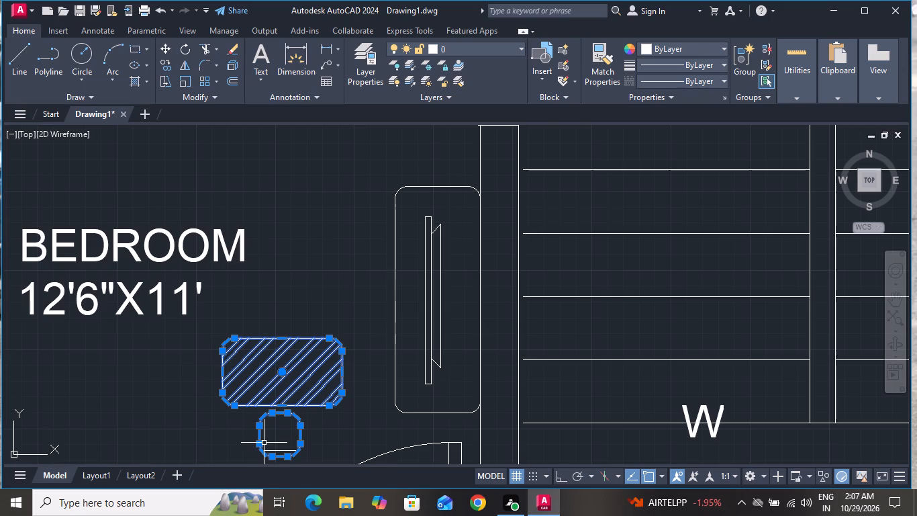
left_click(267, 451)
scroll(263, 343, "down", 2)
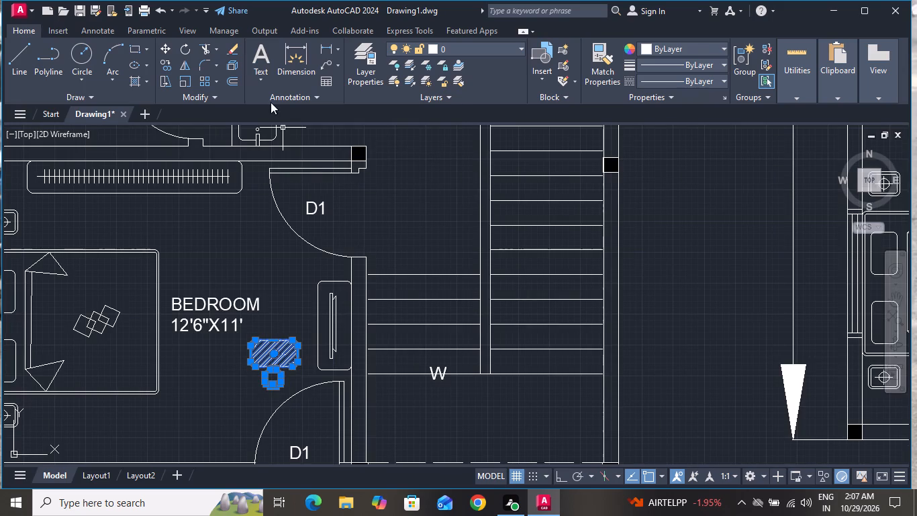
scroll(269, 99, "down", 3)
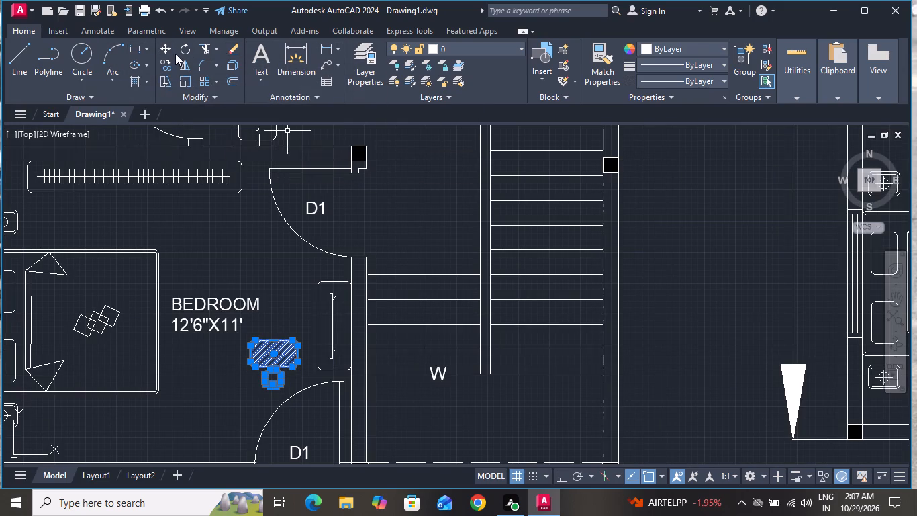
left_click(168, 47)
left_click(270, 368)
scroll(219, 385, "down", 2)
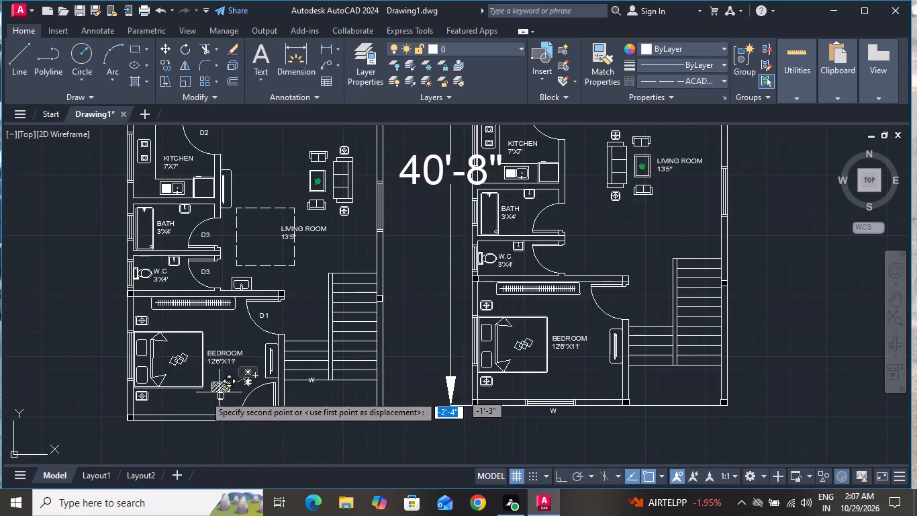
scroll(191, 400, "up", 5)
scroll(220, 392, "down", 3)
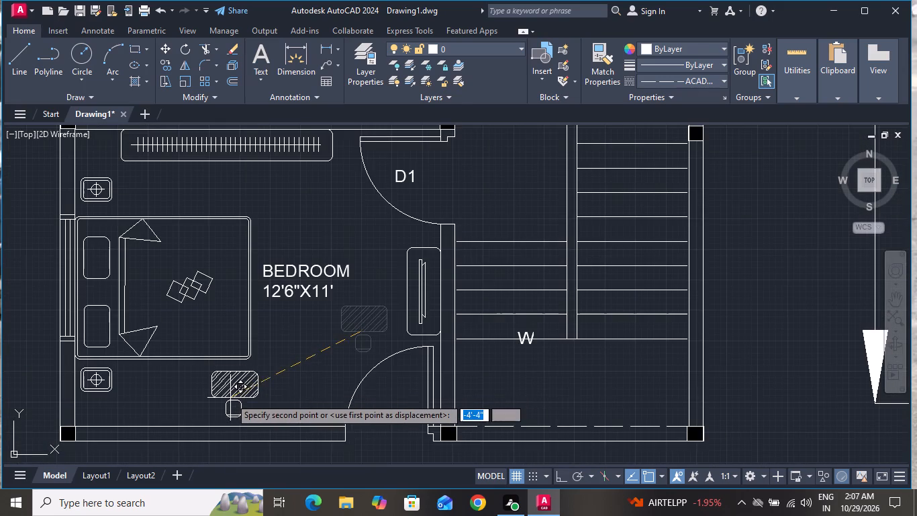
scroll(230, 398, "up", 1)
left_click(230, 398)
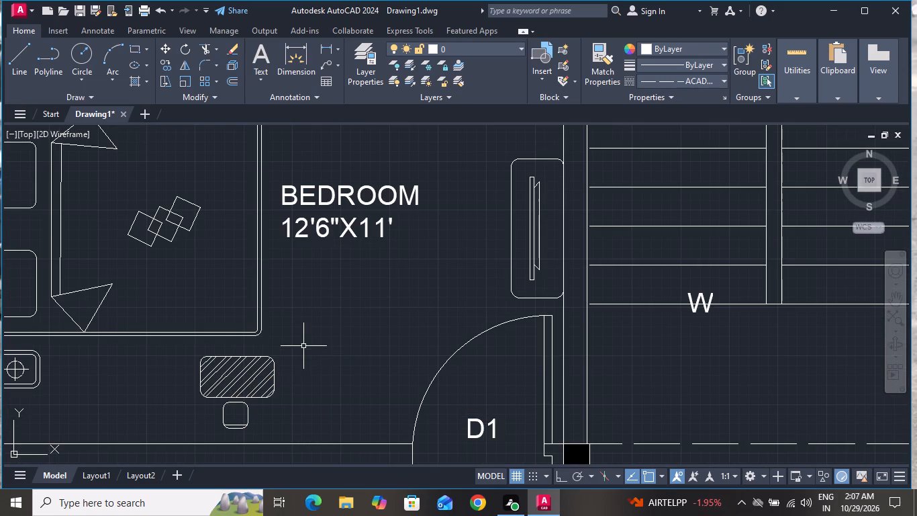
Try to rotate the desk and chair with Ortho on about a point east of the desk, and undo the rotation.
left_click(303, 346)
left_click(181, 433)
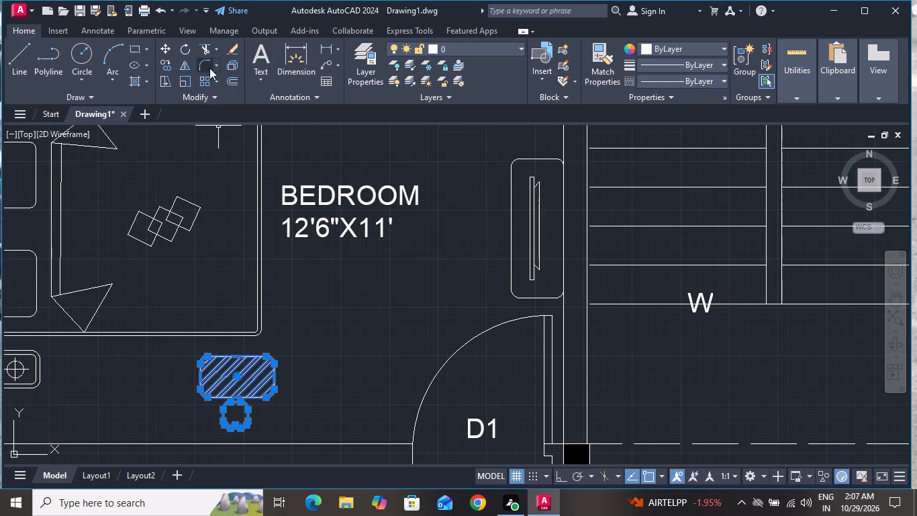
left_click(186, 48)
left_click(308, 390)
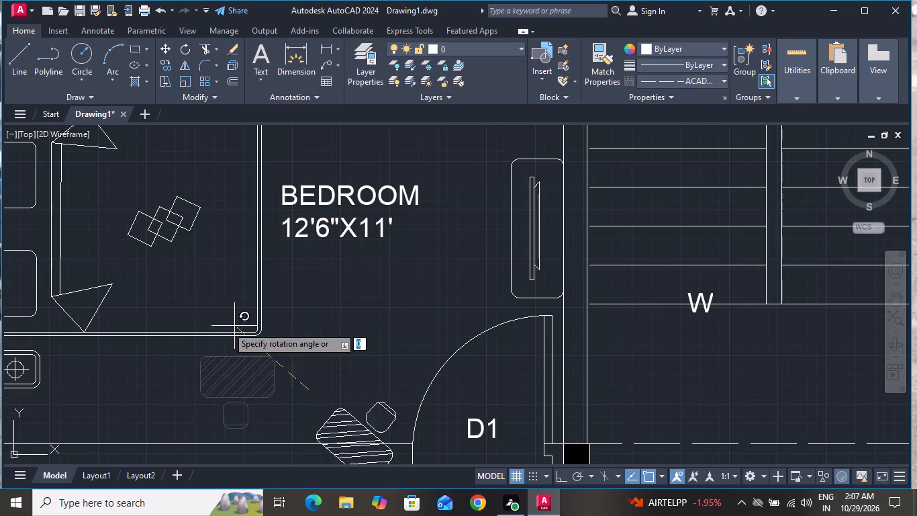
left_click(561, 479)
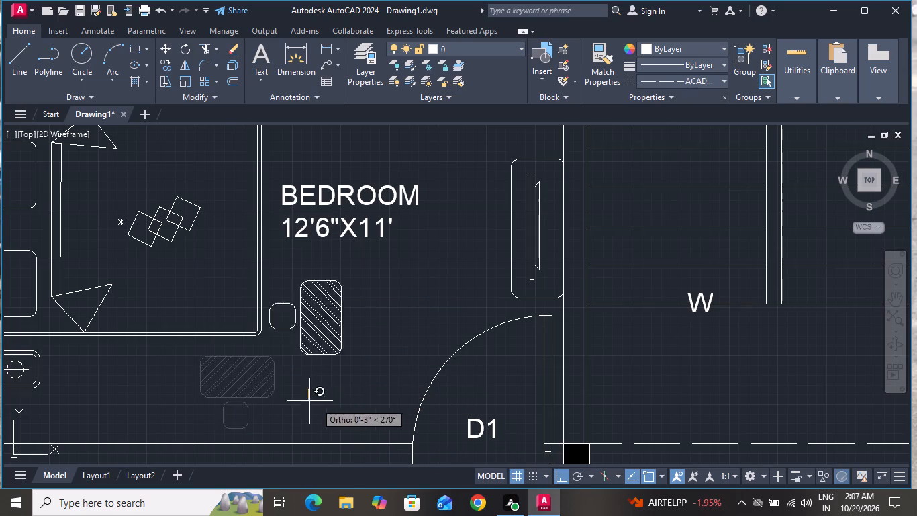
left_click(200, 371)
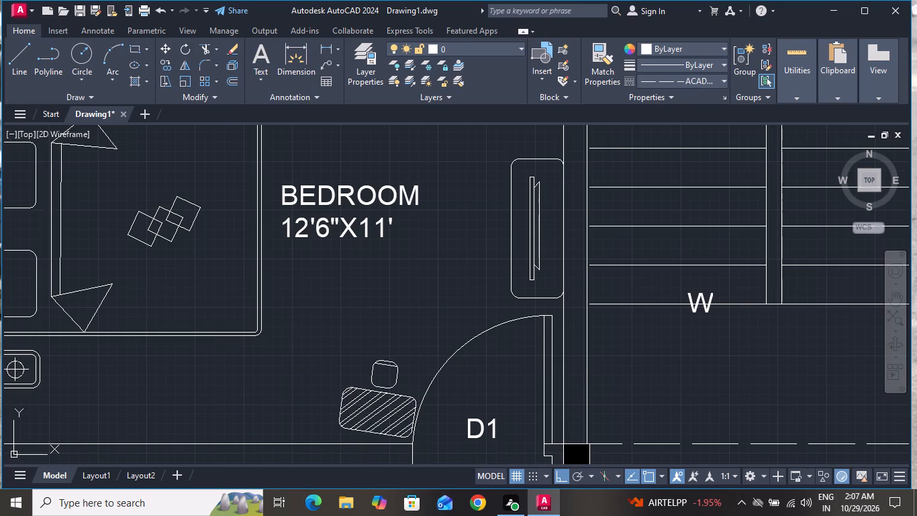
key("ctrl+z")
With Ortho on, rotate the desk and chair 180° about a point just beyond the desk's northwest corner.
scroll(204, 399, "up", 1)
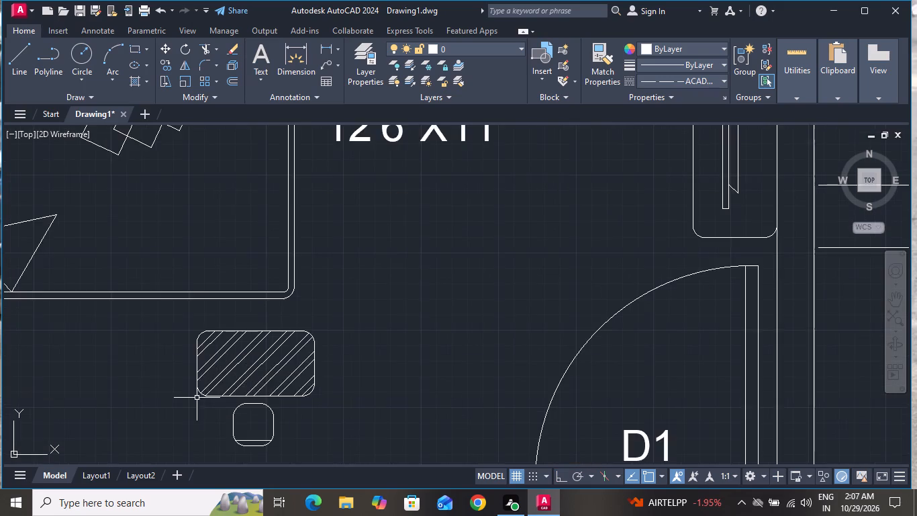
scroll(194, 400, "up", 1)
left_click(432, 265)
scroll(341, 353, "down", 2)
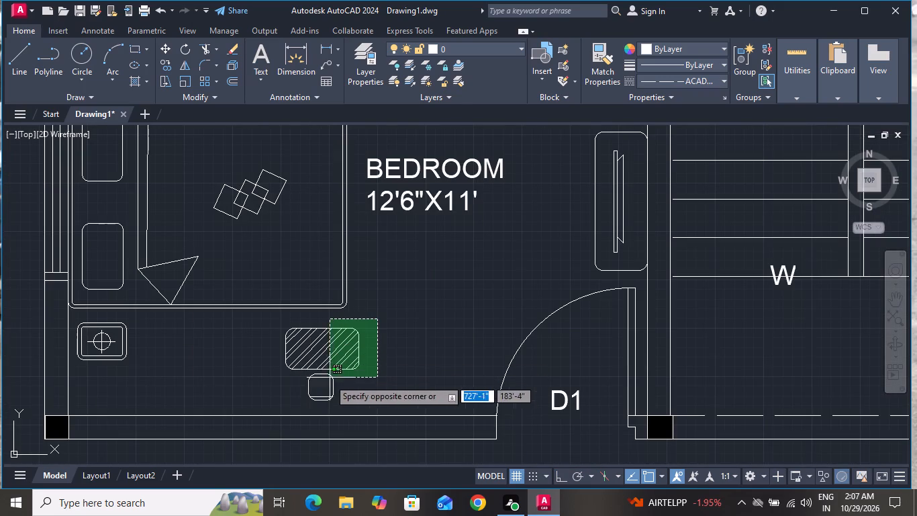
left_click(267, 404)
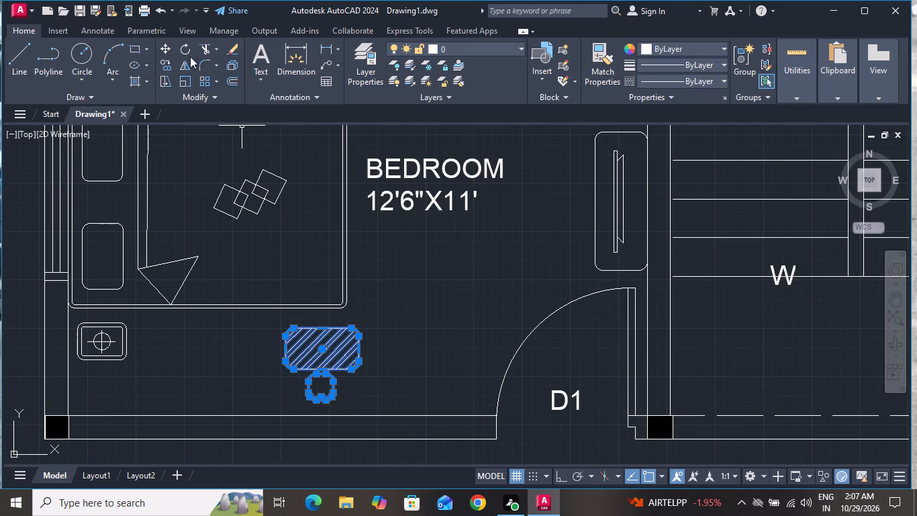
left_click(183, 50)
left_click(274, 332)
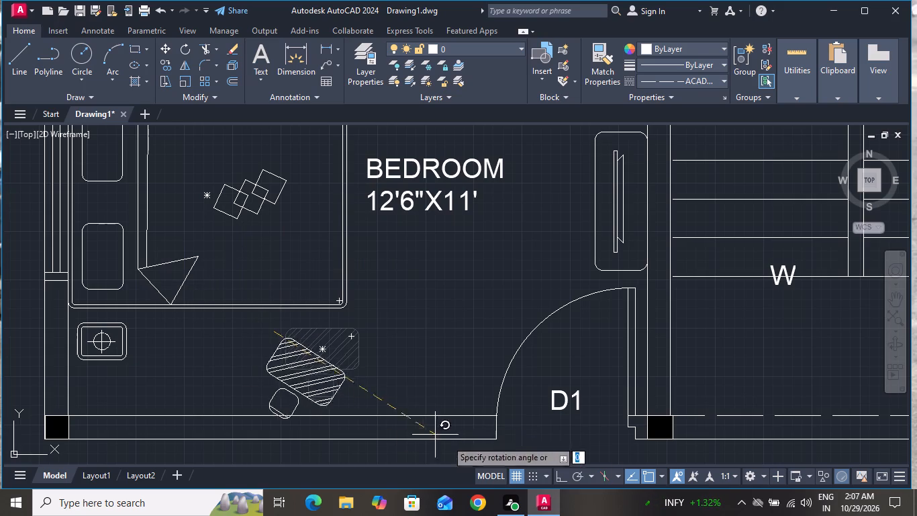
left_click(563, 475)
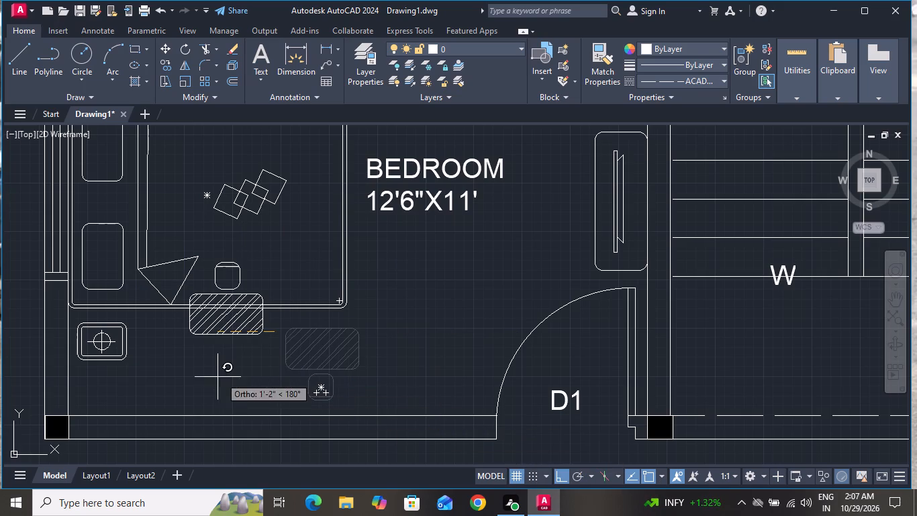
left_click(142, 366)
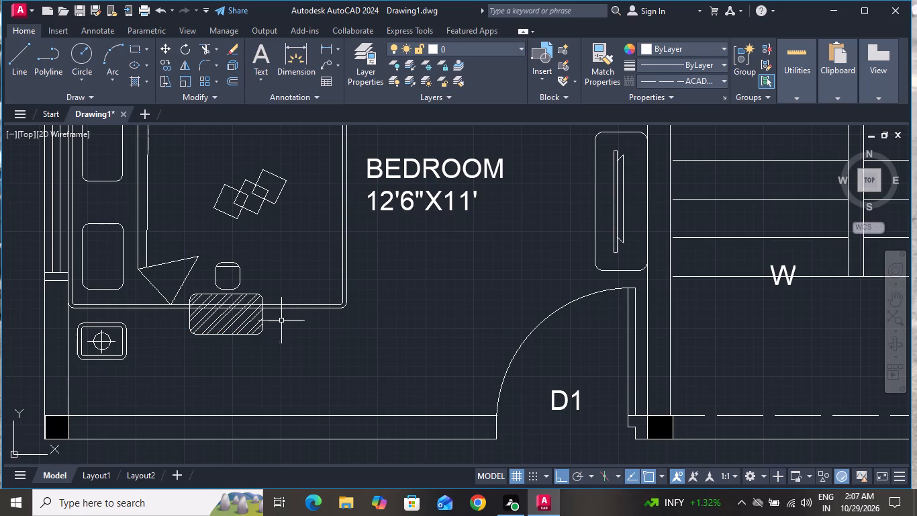
With Ortho off, move the desk and chair down so the desk's south edge sits against the south wall's inner face.
left_click(283, 322)
left_click(183, 346)
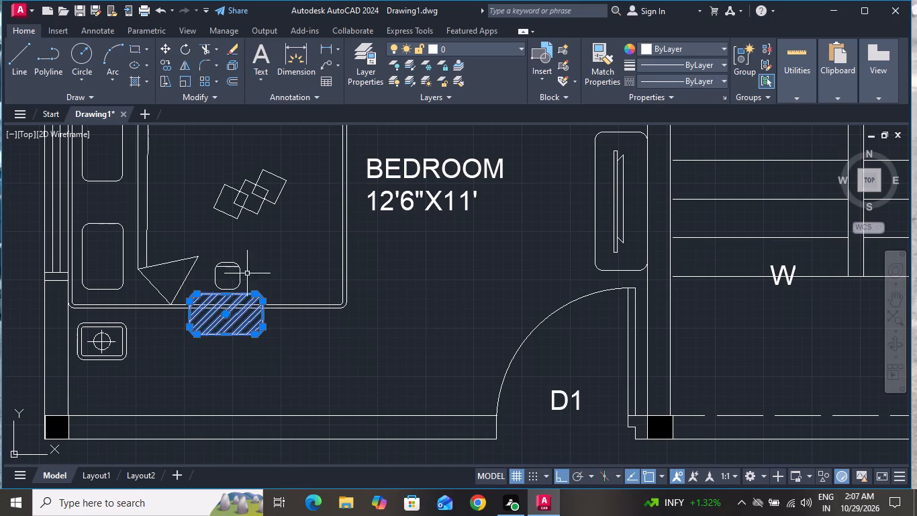
scroll(247, 270, "up", 2)
left_click(242, 239)
left_click(152, 320)
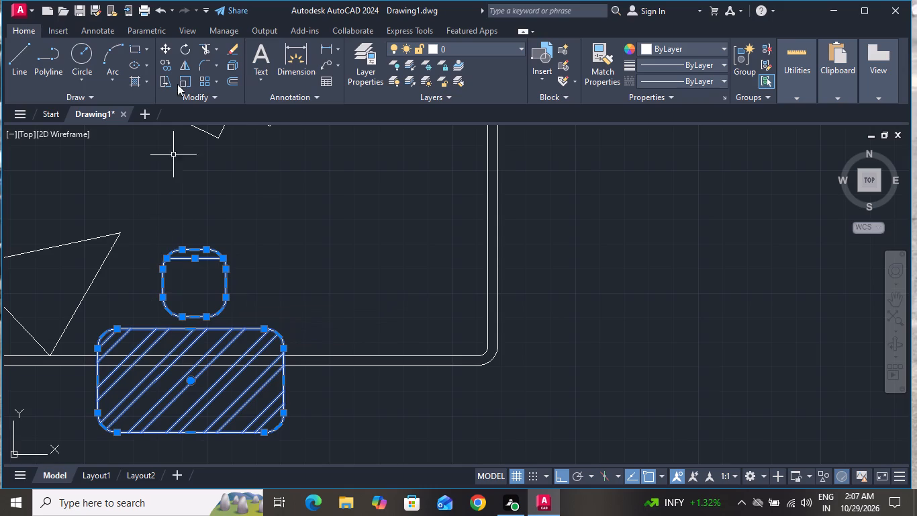
left_click(171, 49)
scroll(283, 417, "down", 1)
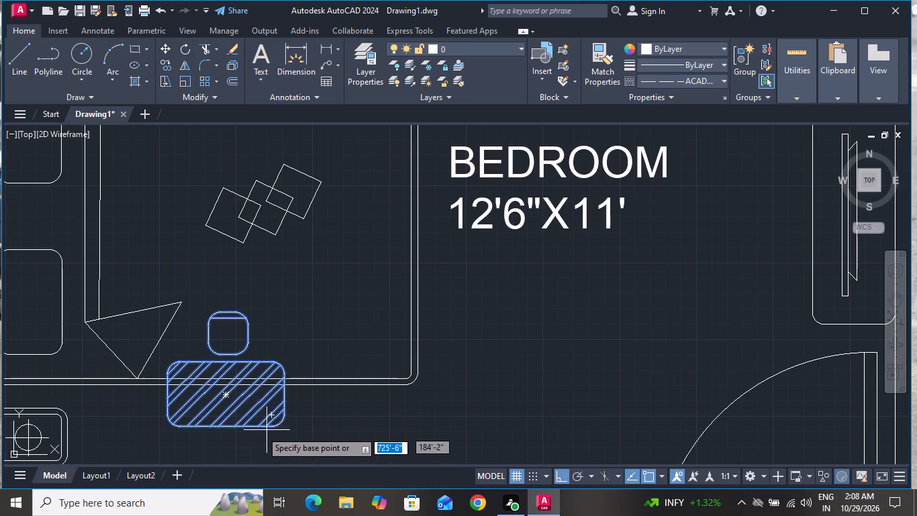
left_click(240, 432)
scroll(377, 299, "down", 2)
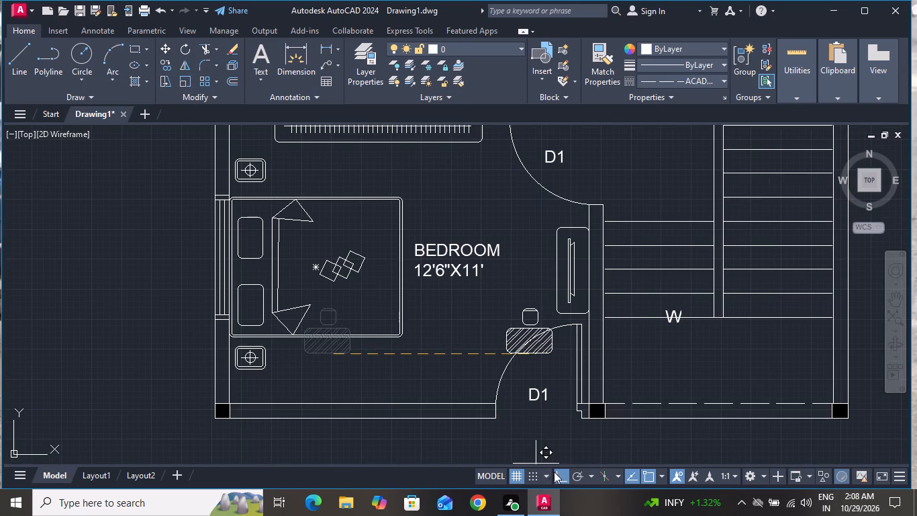
left_click(571, 482)
scroll(364, 406, "up", 1)
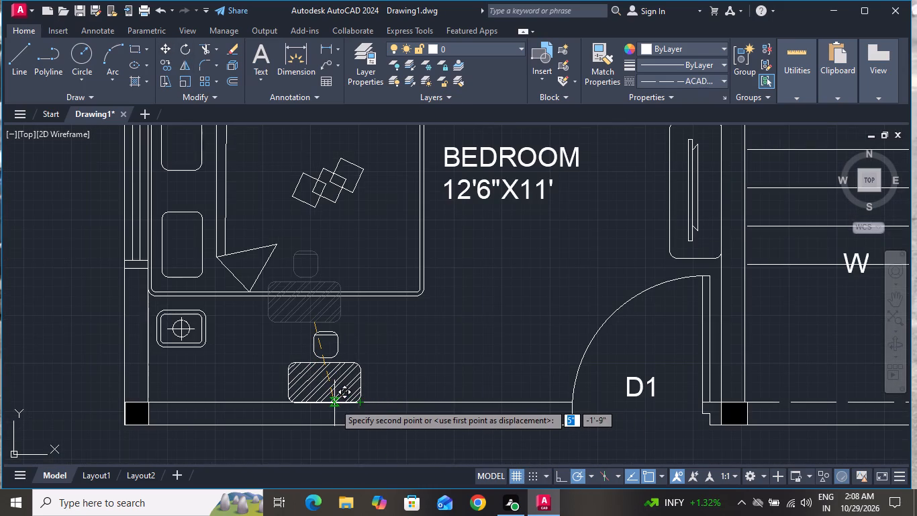
left_click(334, 403)
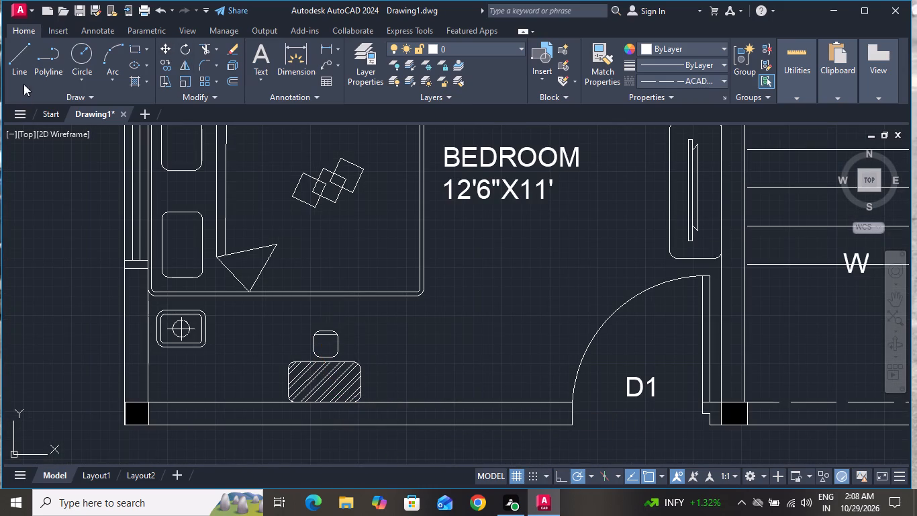
Draw a line across the south wall's thickness from the midpoint of the desk's south edge to the wall's outer face.
left_click(19, 52)
scroll(297, 322, "down", 1)
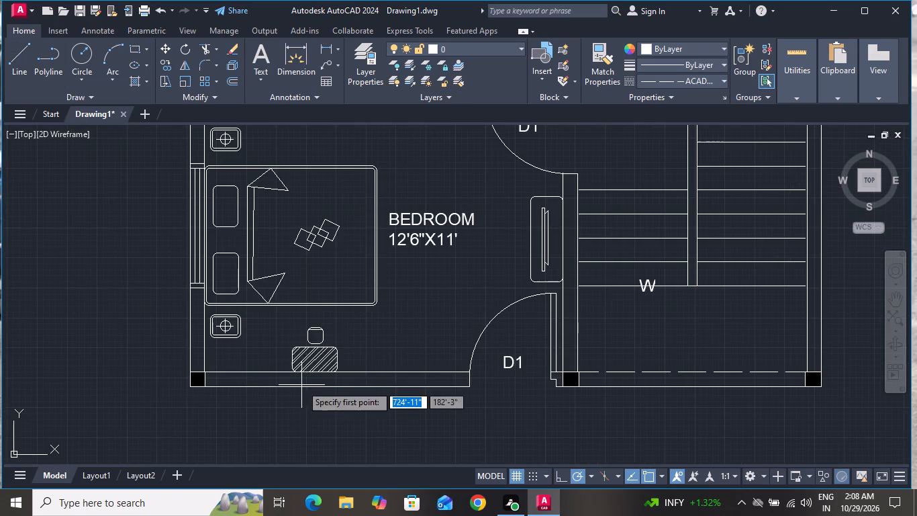
scroll(299, 394, "up", 3)
left_click(341, 314)
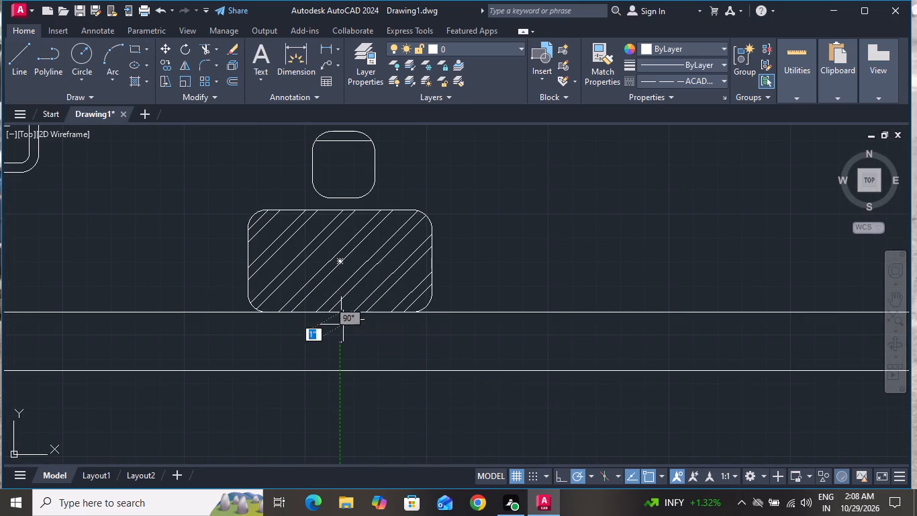
left_click(342, 368)
right_click(343, 368)
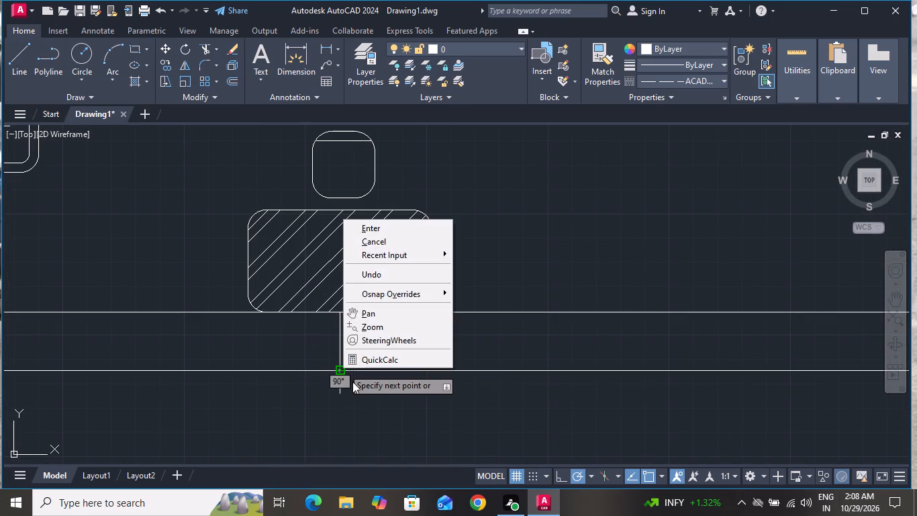
left_click(370, 242)
Offset the line across the south wall by 2' to both its east and west sides.
type("O")
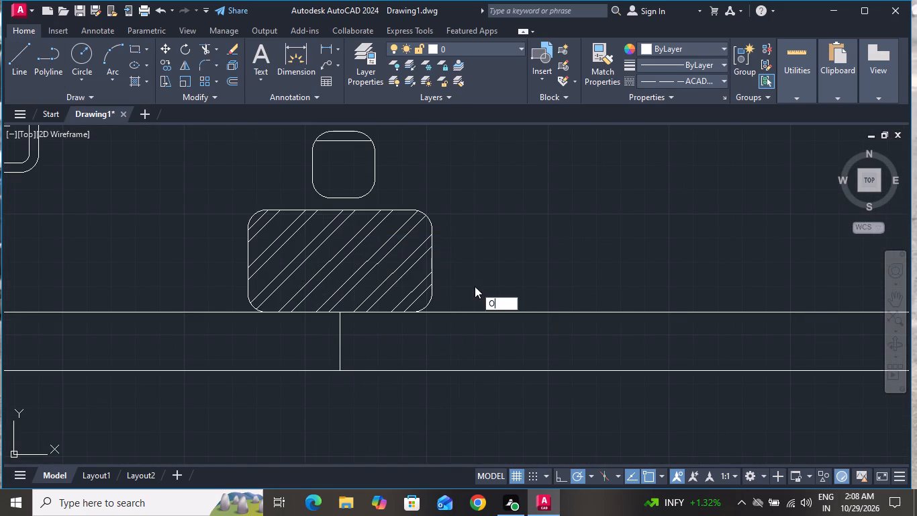
key("space")
key("2")
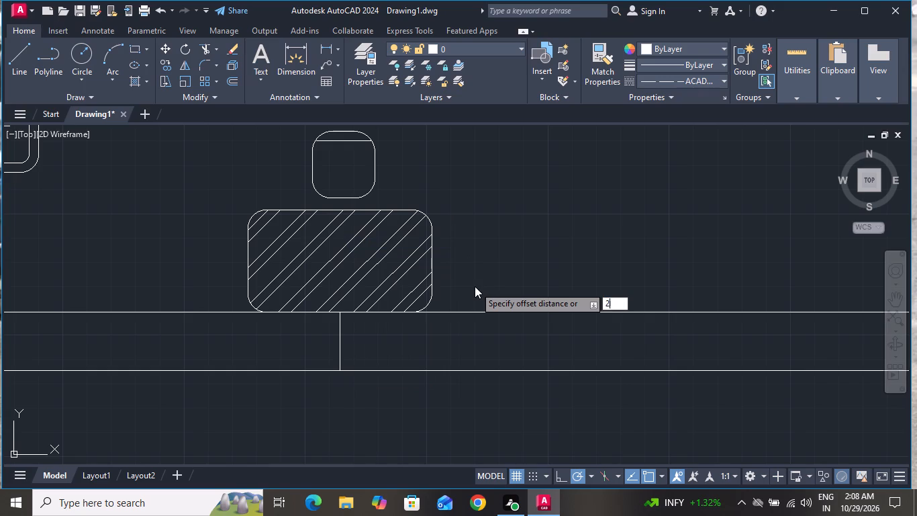
key("apostrophe")
key("Return")
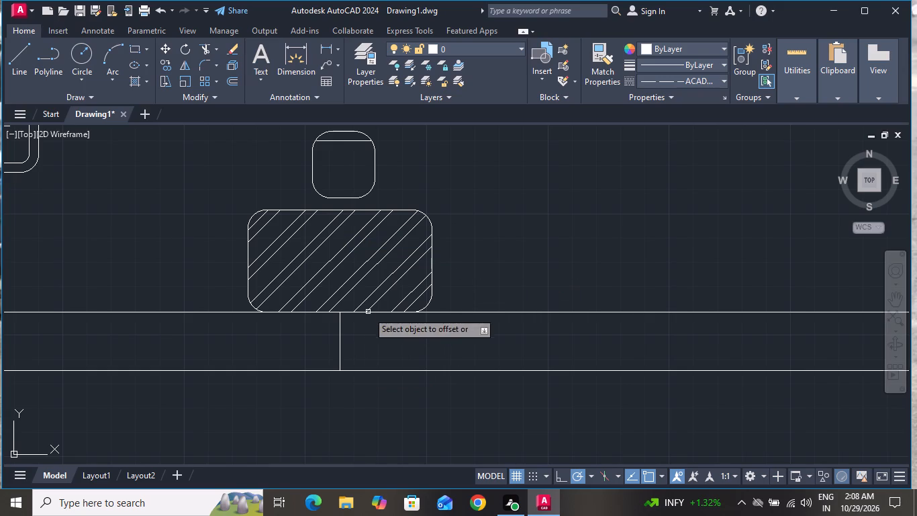
left_click(339, 341)
left_click(491, 371)
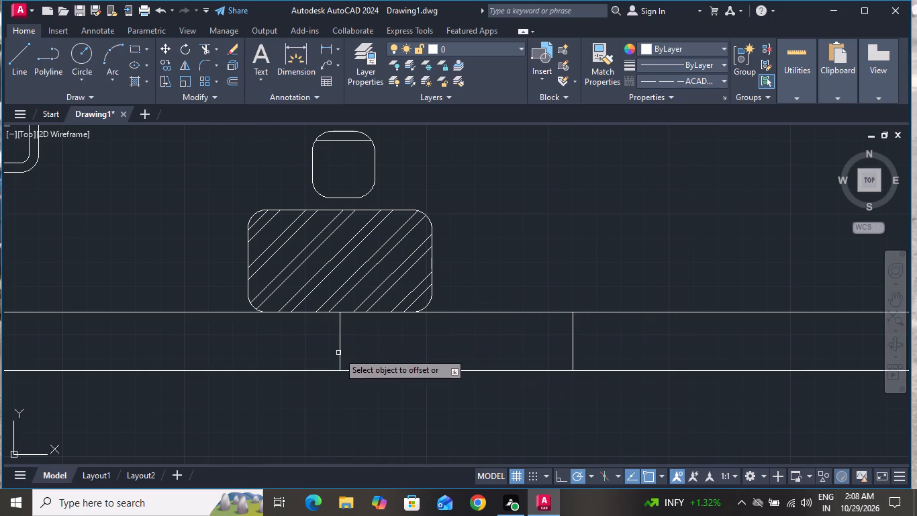
left_click(340, 351)
left_click(139, 306)
right_click(226, 374)
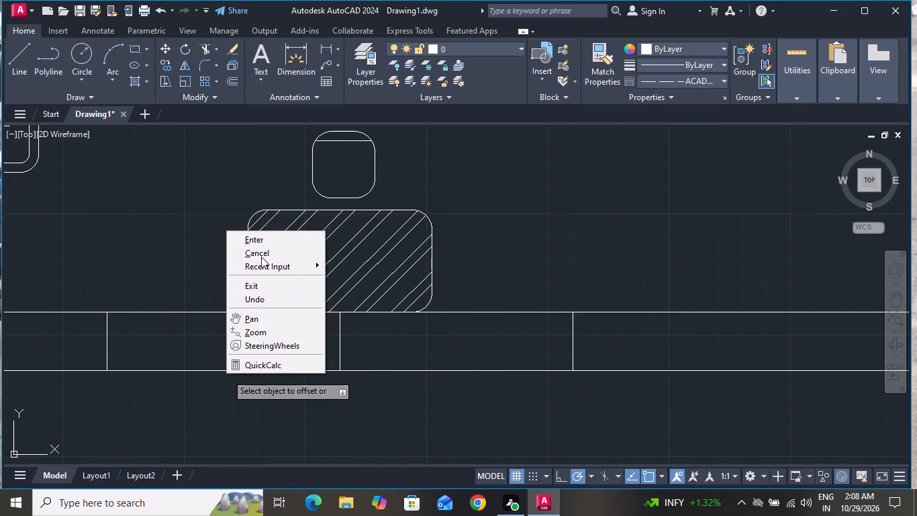
left_click(261, 253)
Offset the two outer lines across the south wall by 2" outward to form the window jambs.
type("O 2")
key("shift+quotedbl")
key("Return")
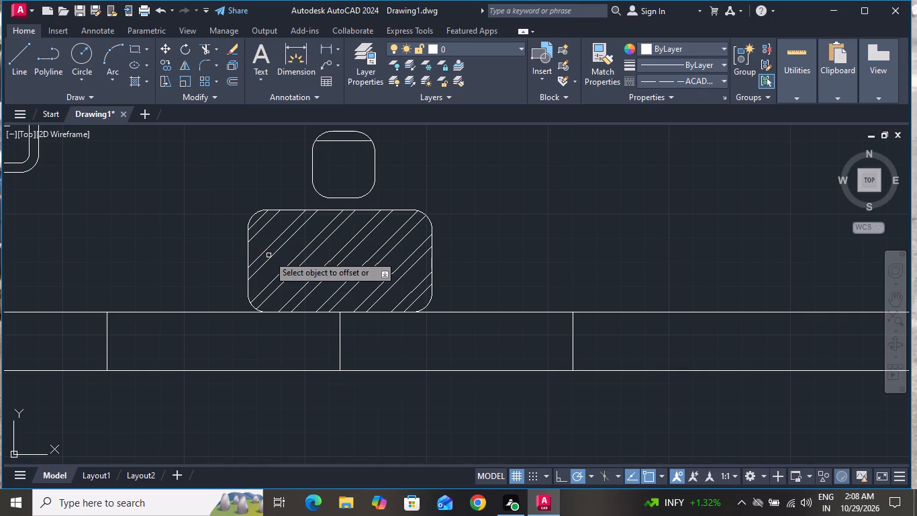
scroll(591, 323, "down", 1)
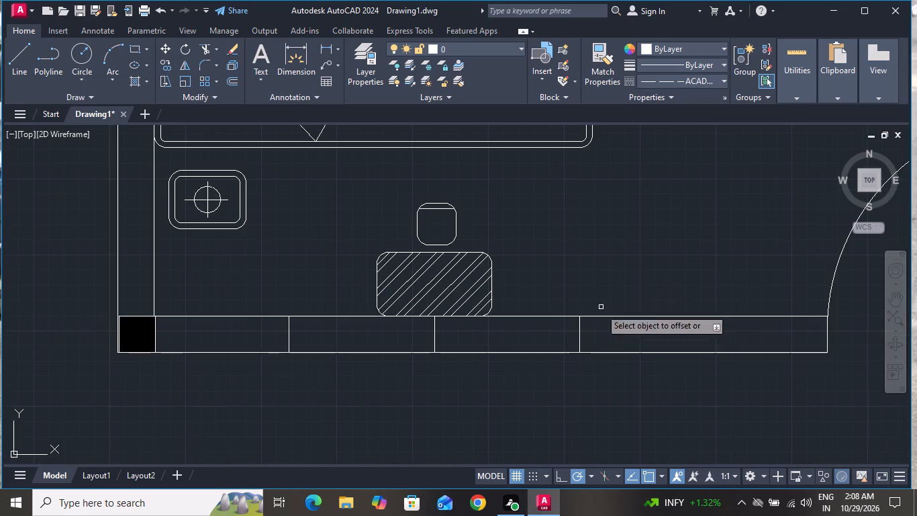
scroll(585, 355, "up", 1)
left_click(575, 331)
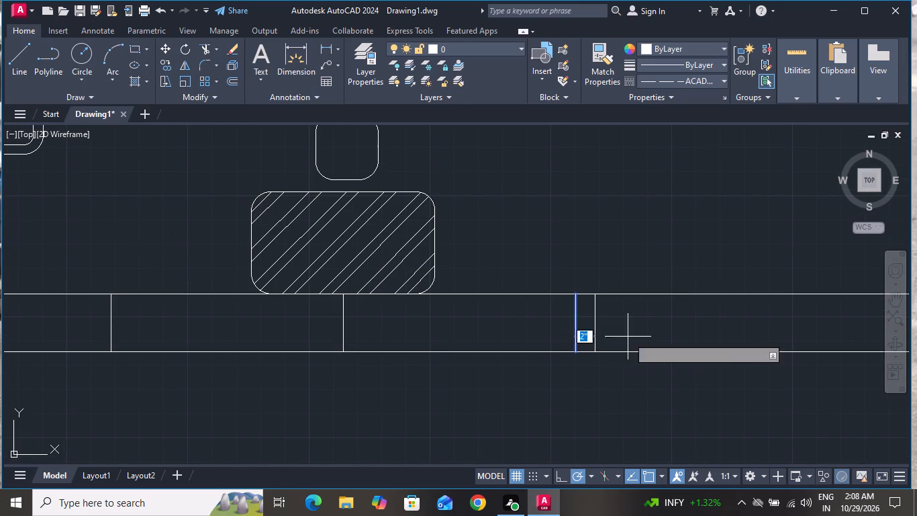
left_click(634, 335)
left_click(109, 331)
left_click(89, 327)
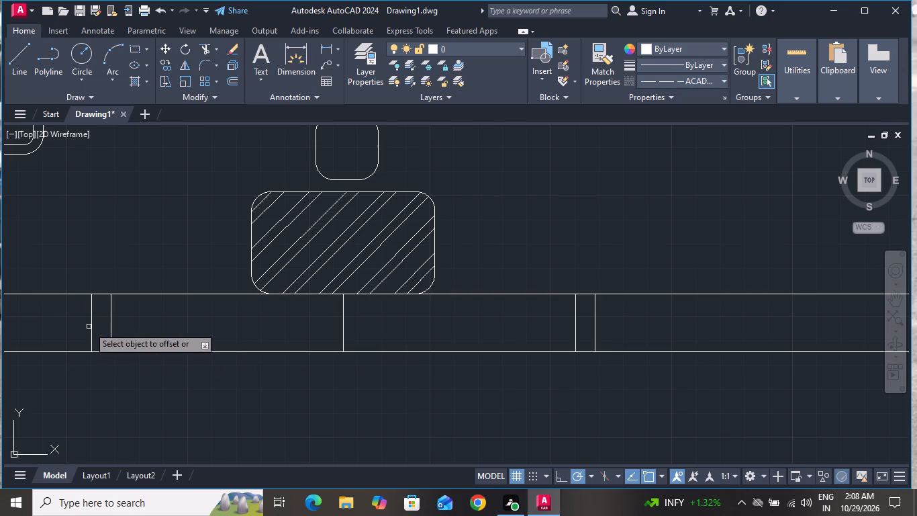
right_click(142, 341)
left_click(165, 365)
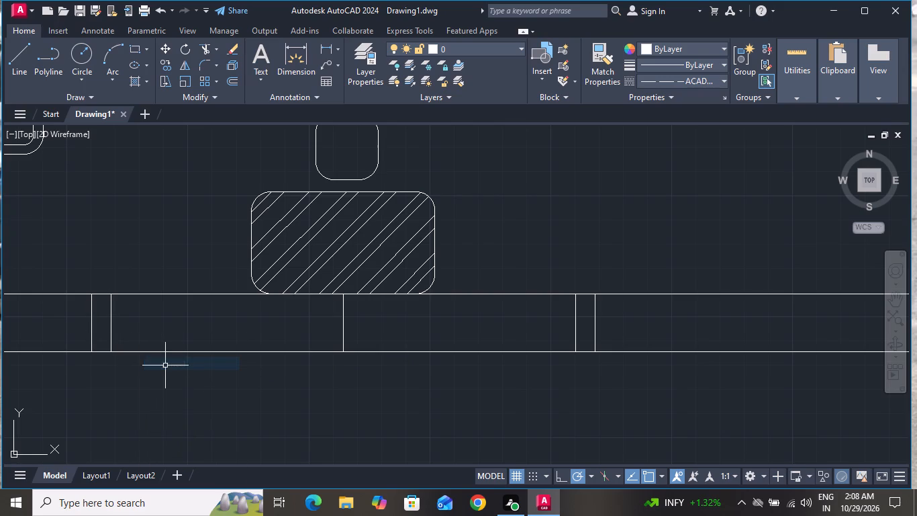
Draw a line along the middle of the south wall's thickness between the midpoints of the inner jamb lines.
left_click(10, 57)
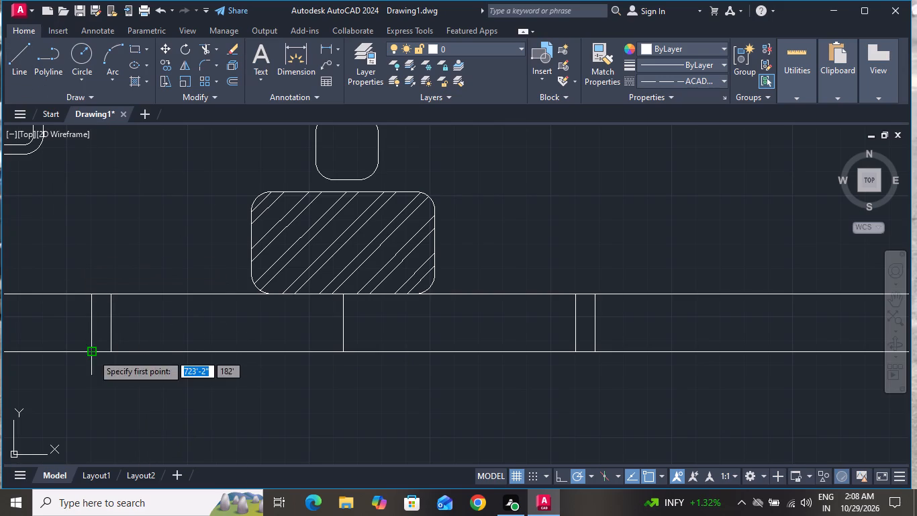
left_click(108, 322)
left_click(577, 318)
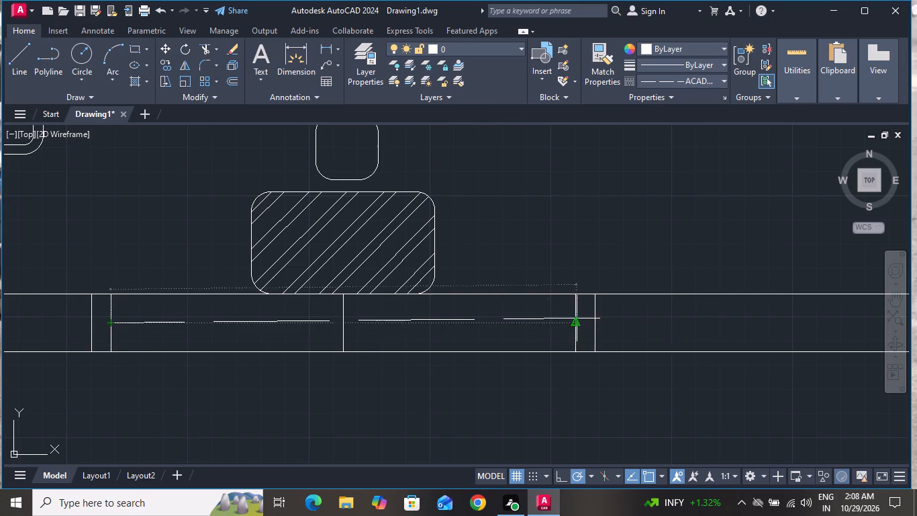
right_click(584, 368)
left_click(634, 240)
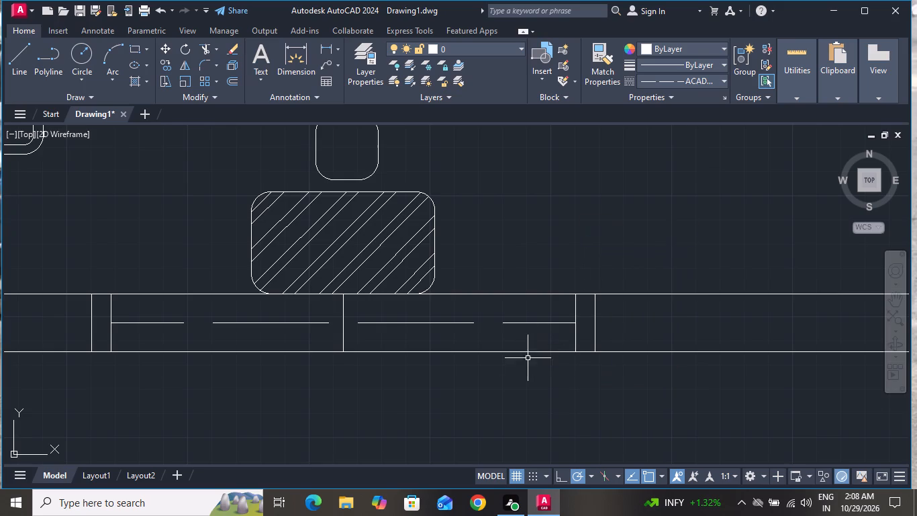
Change the linetype of the new line between the window jambs to ByBlock.
scroll(520, 385, "down", 1)
key("o")
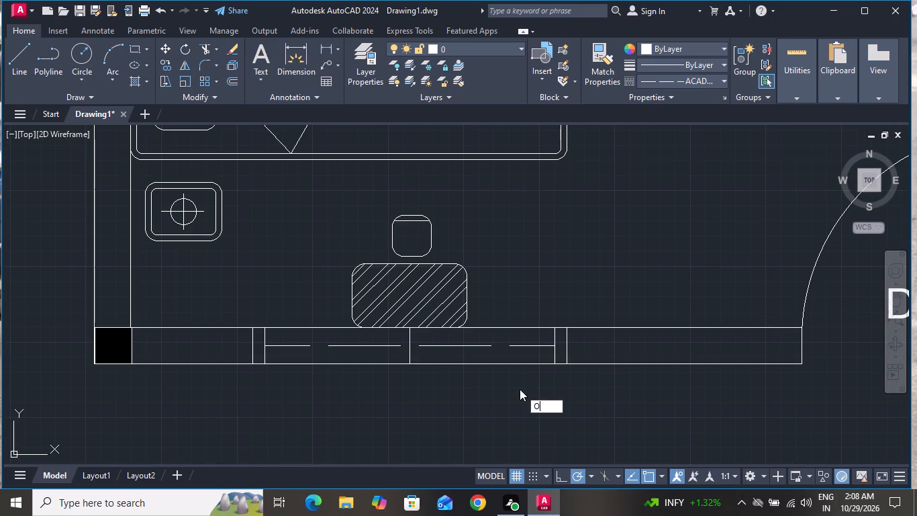
key("Escape")
scroll(537, 364, "up", 1)
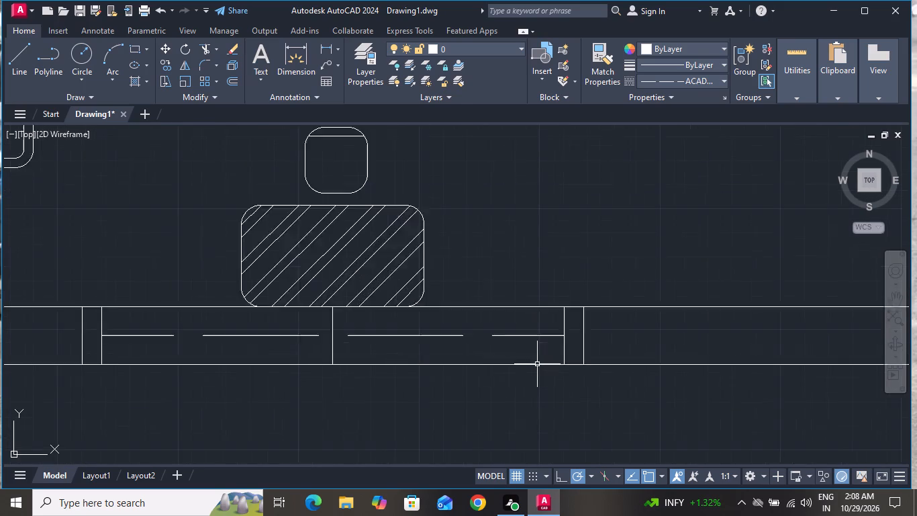
scroll(537, 364, "up", 1)
left_click(512, 314)
left_click(501, 324)
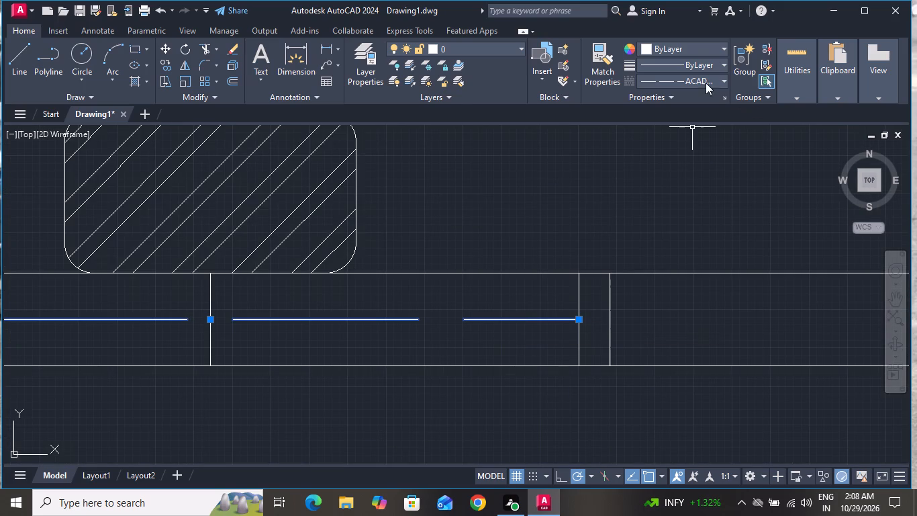
left_click(700, 74)
left_click(680, 106)
Offset the line between the window jambs by 1" to both its north and south sides.
scroll(560, 350, "down", 2)
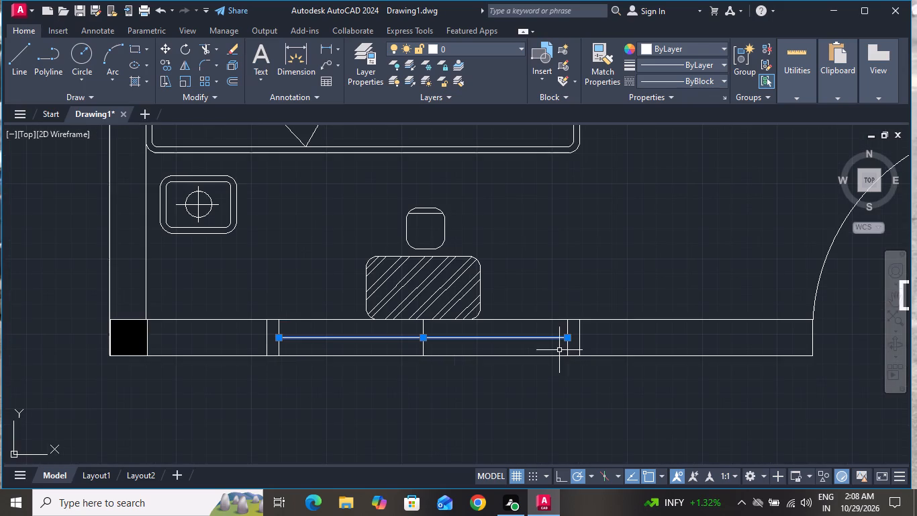
type("O")
key("space")
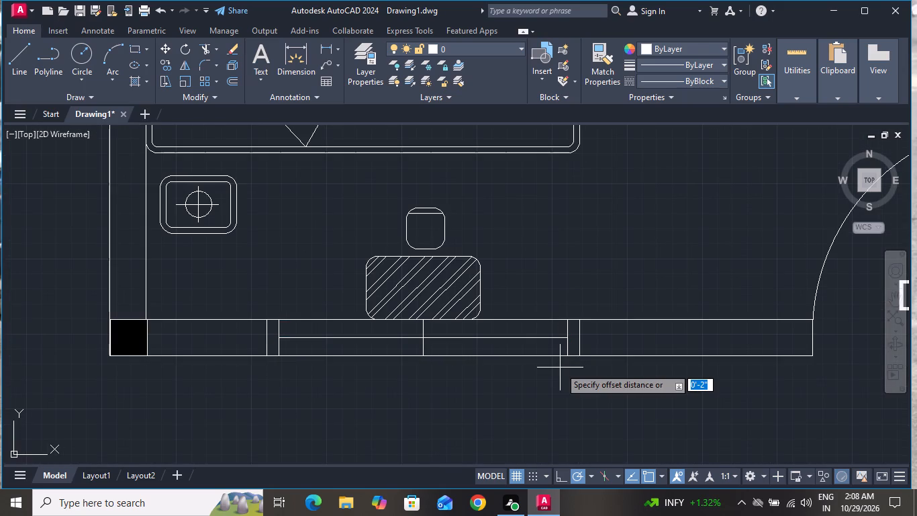
key("1")
key("shift+quotedbl")
key("Return")
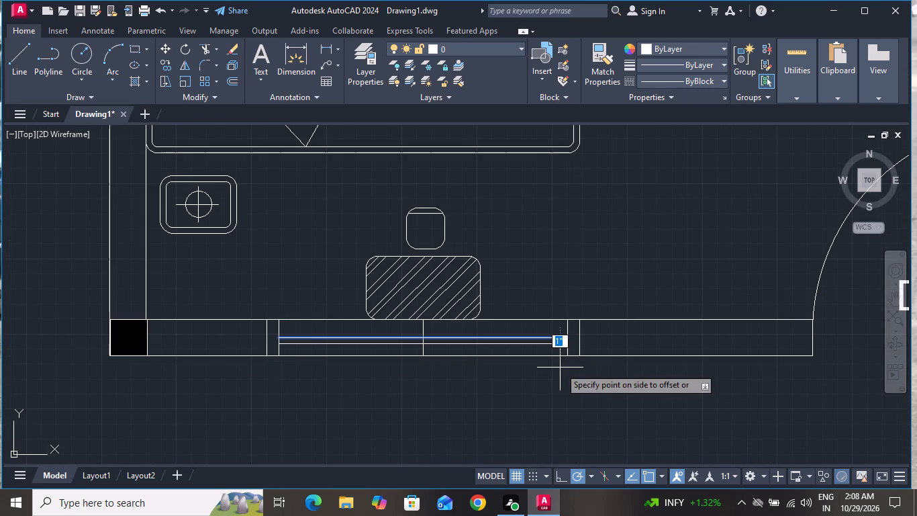
scroll(560, 368, "up", 3)
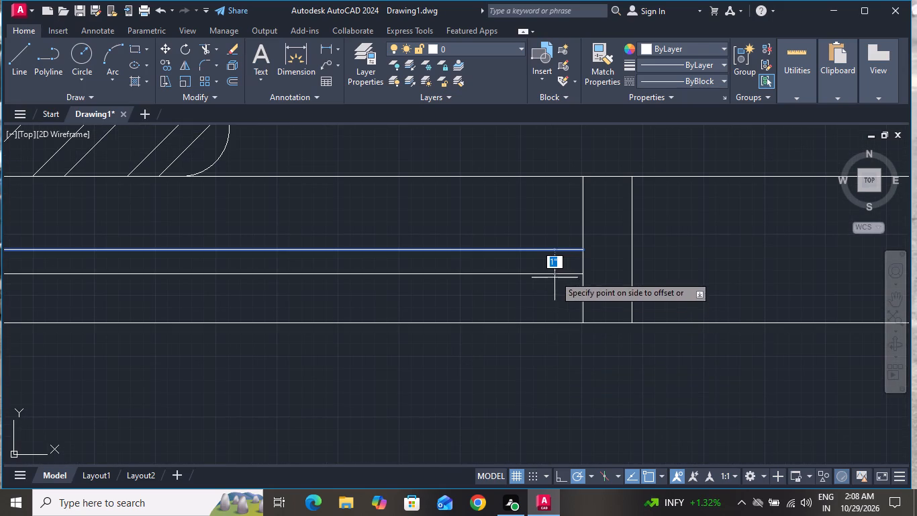
left_click(548, 245)
left_click(546, 249)
left_click(543, 266)
scroll(561, 377, "down", 1)
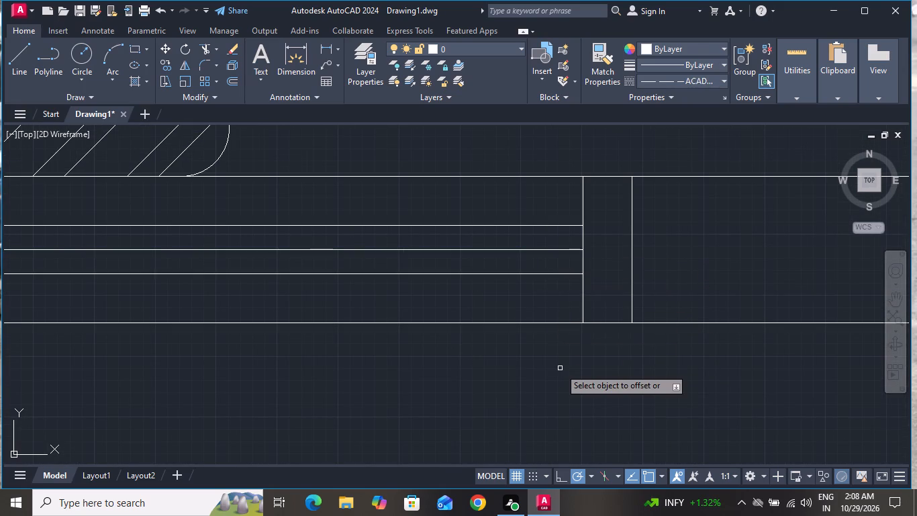
scroll(561, 377, "down", 2)
right_click(561, 379)
left_click(608, 263)
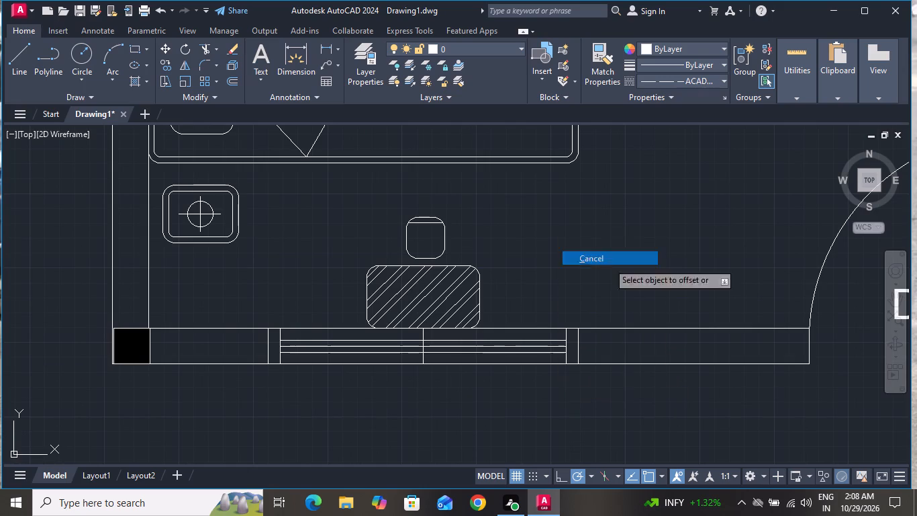
Delete the central cross line and the middle horizontal line from the south wall's window, keeping the two offset glass lines.
scroll(424, 339, "up", 5)
left_click(422, 365)
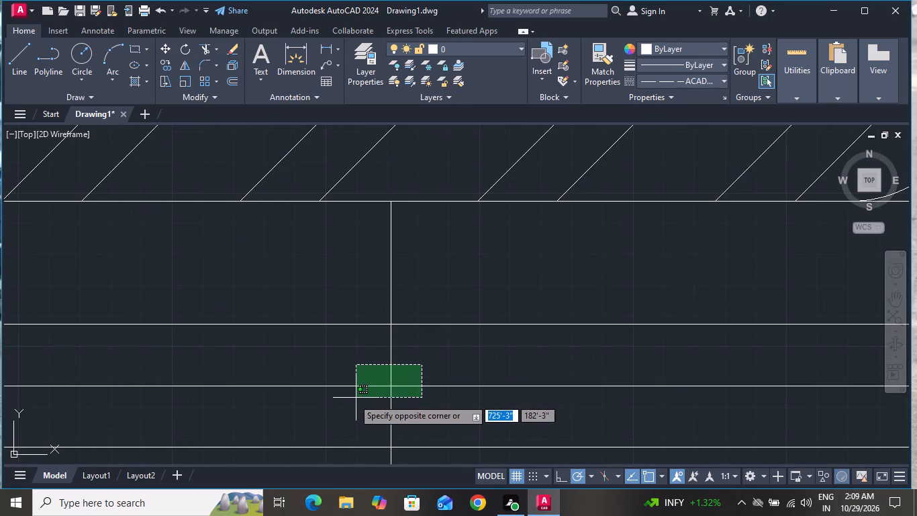
left_click(348, 409)
key("Delete")
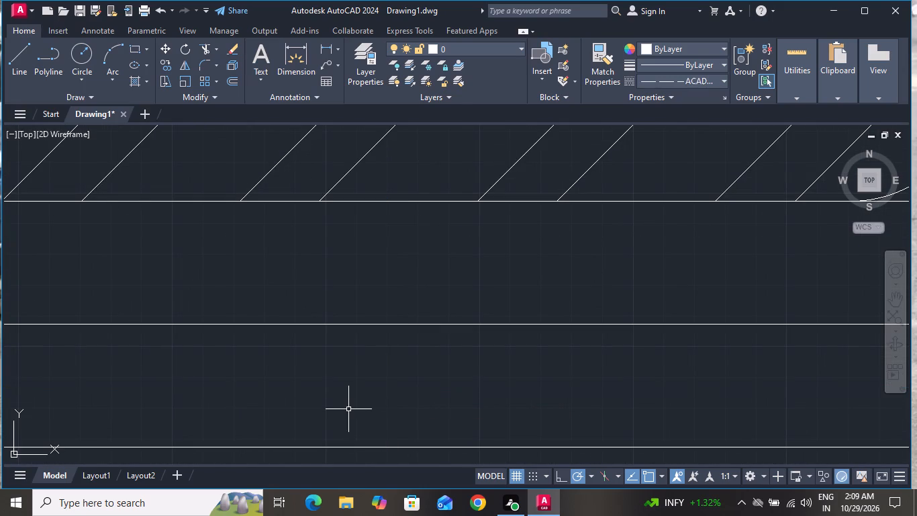
scroll(623, 377, "down", 8)
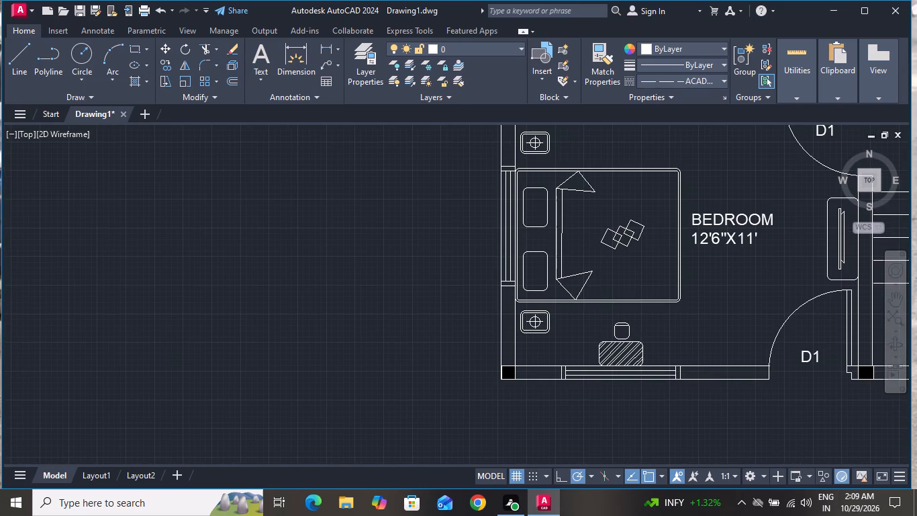
scroll(681, 425, "down", 2)
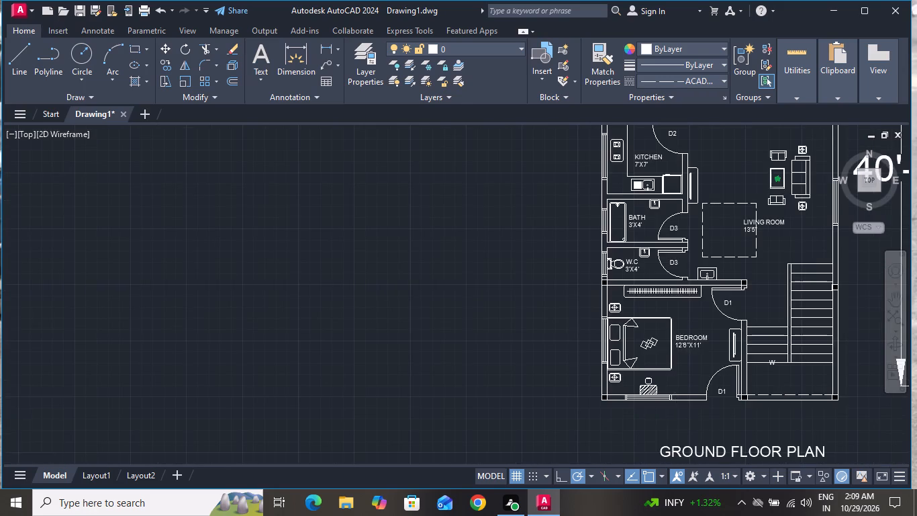
Move the W label from the ground-floor staircase to just below the new window in the south bedroom's south wall.
scroll(673, 402, "down", 1)
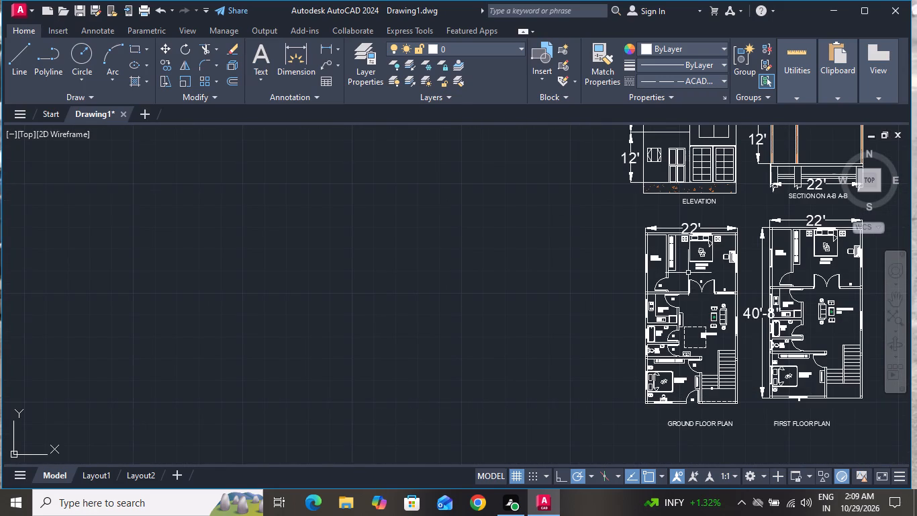
scroll(642, 316, "down", 1)
scroll(757, 359, "up", 4)
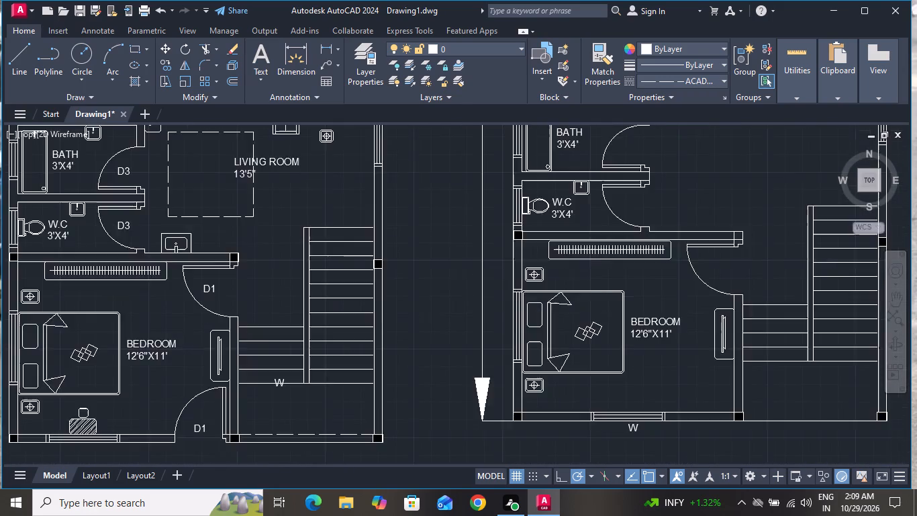
scroll(757, 359, "up", 1)
scroll(743, 327, "down", 2)
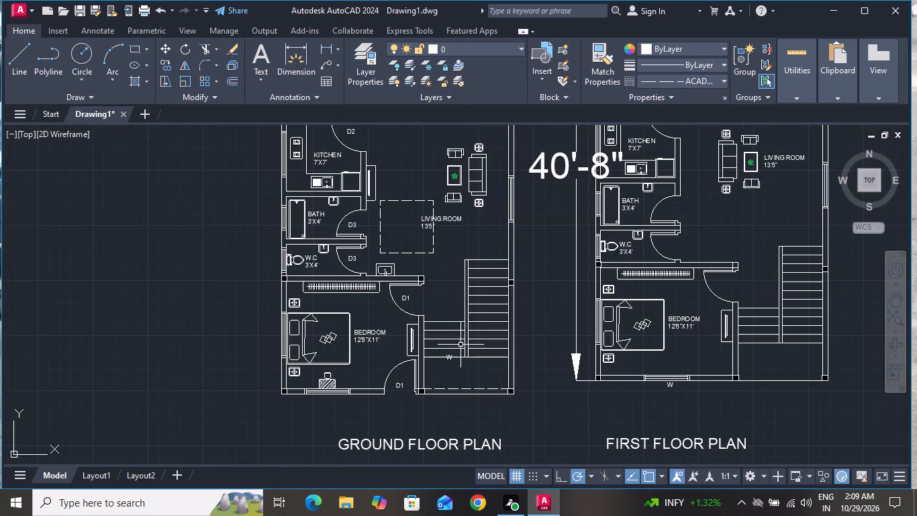
scroll(424, 354, "up", 2)
left_click(483, 369)
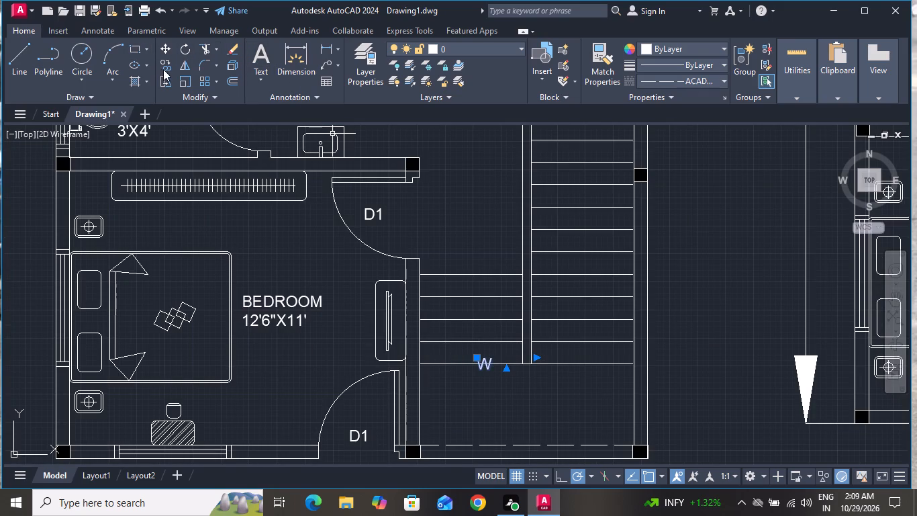
left_click(166, 43)
left_click(476, 360)
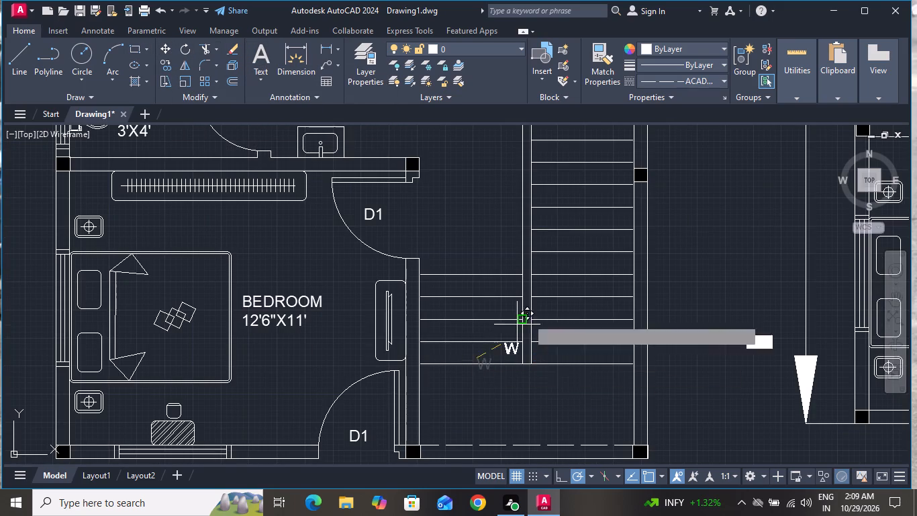
scroll(544, 305, "down", 2)
scroll(381, 371, "up", 3)
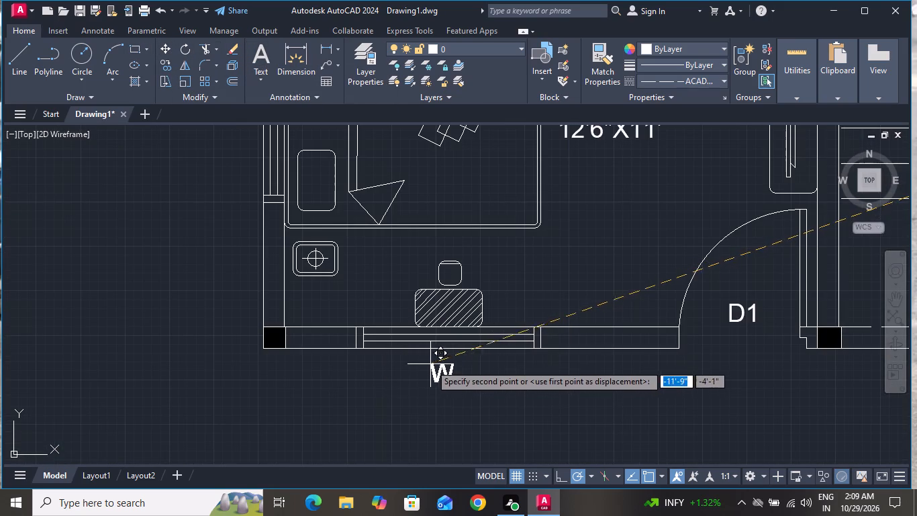
left_click(434, 361)
Draw a line across the first-floor wall between north bedroom and living room, midway along the segment beneath the W label.
scroll(393, 402, "down", 4)
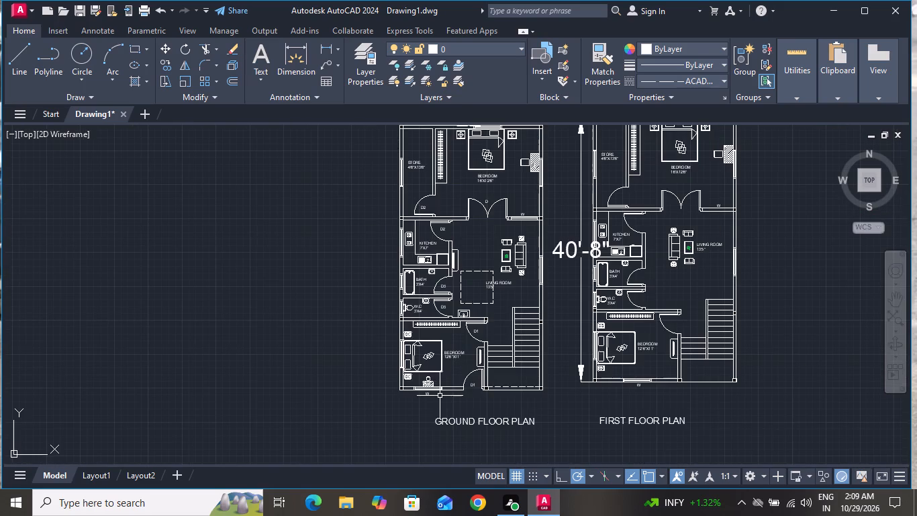
scroll(775, 187, "up", 2)
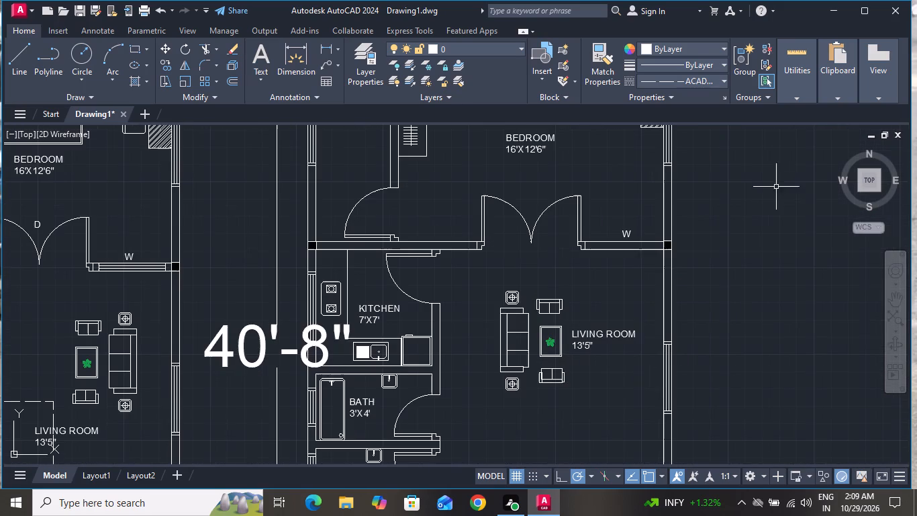
left_click(28, 73)
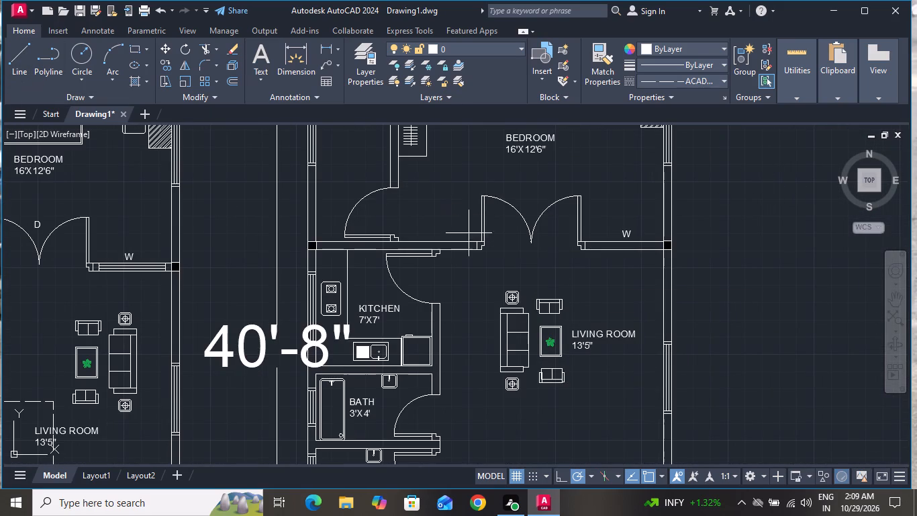
scroll(631, 272, "up", 2)
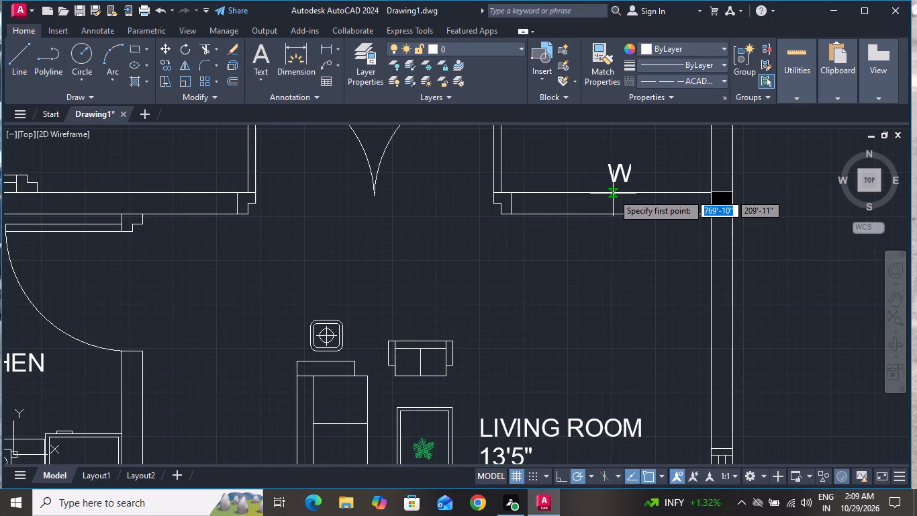
left_click(613, 193)
left_click(616, 218)
right_click(616, 218)
left_click(661, 244)
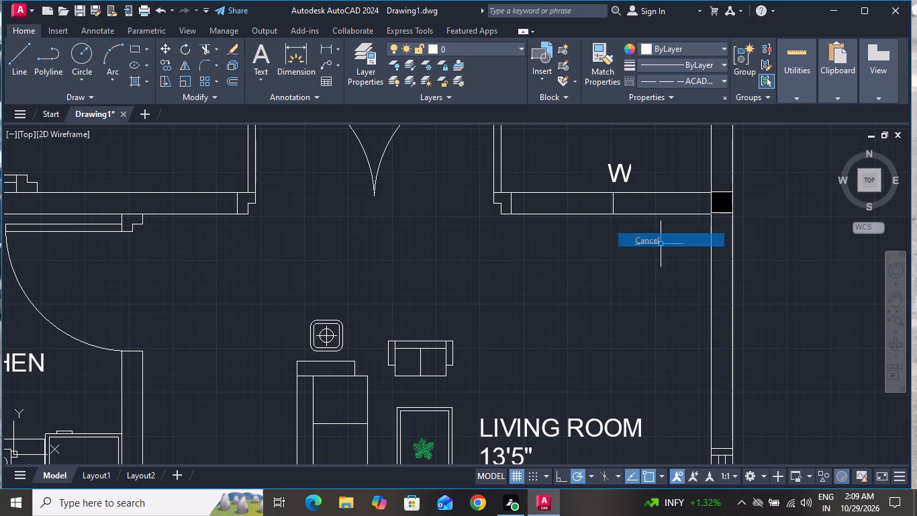
Offset the new cross line by 2' to both its east and west sides to form the window jambs.
type("O")
key("space")
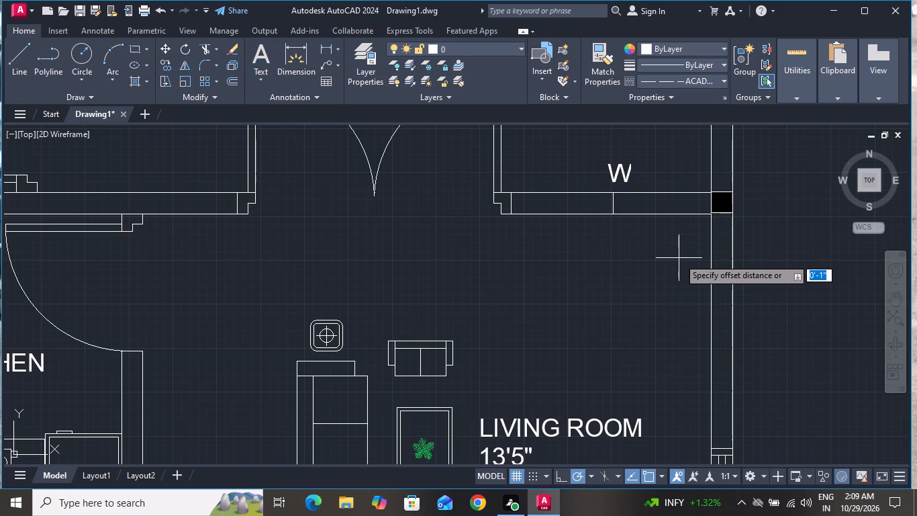
key("2")
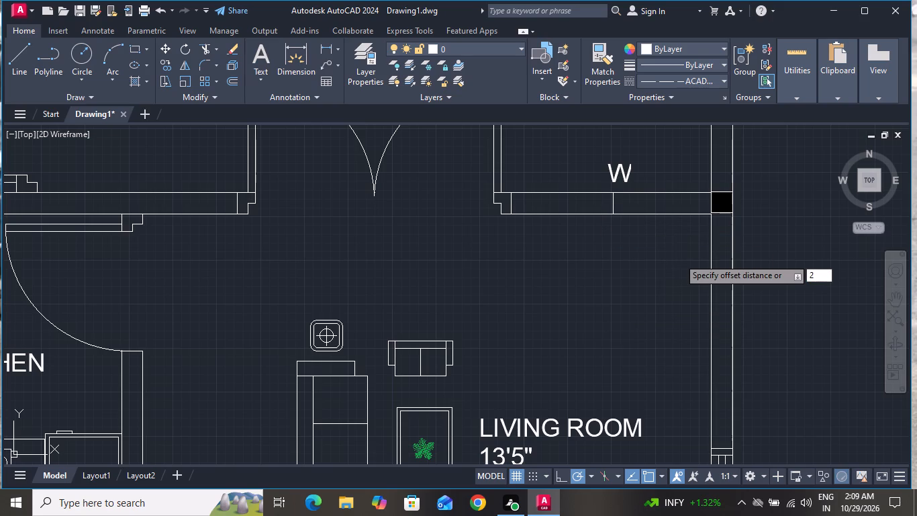
key("apostrophe")
key("Return")
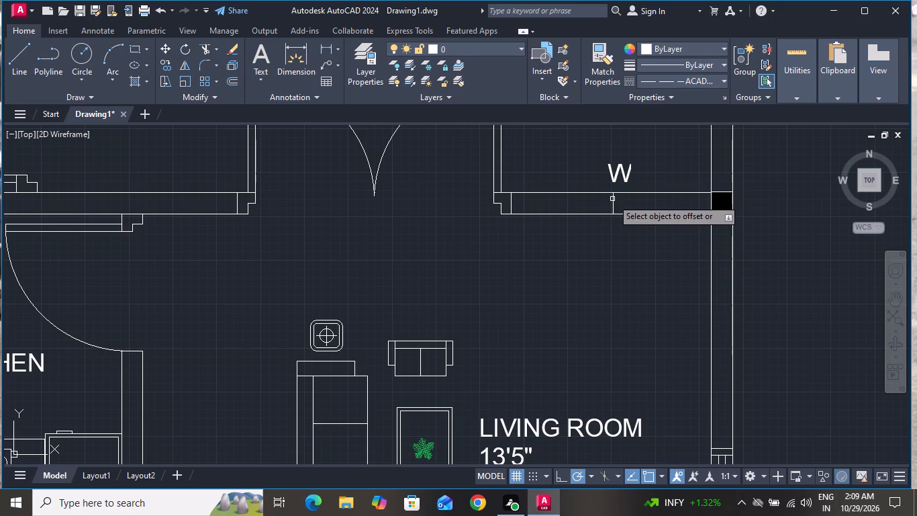
left_click(612, 199)
left_click(663, 206)
left_click(614, 206)
left_click(585, 207)
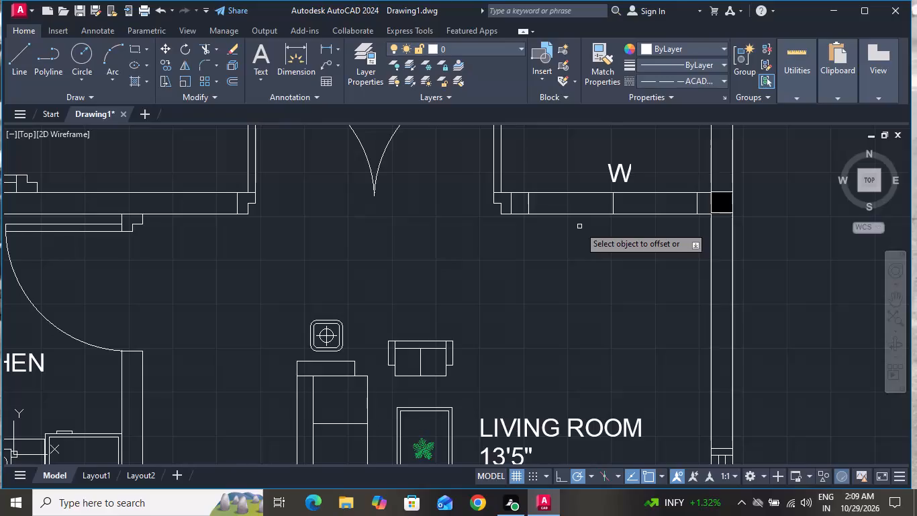
right_click(579, 226)
left_click(611, 250)
Draw a line along the middle of the wall's thickness between the midpoints of the two jamb lines.
left_click(17, 51)
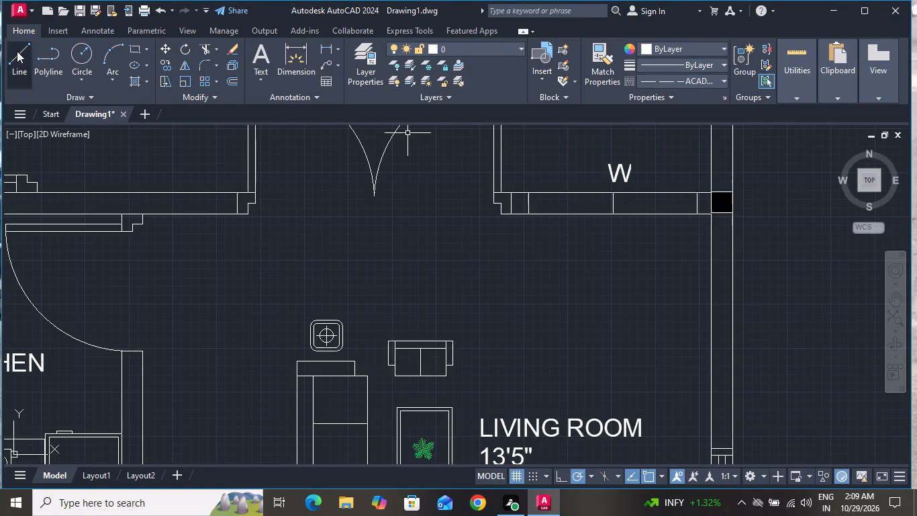
scroll(624, 202, "up", 2)
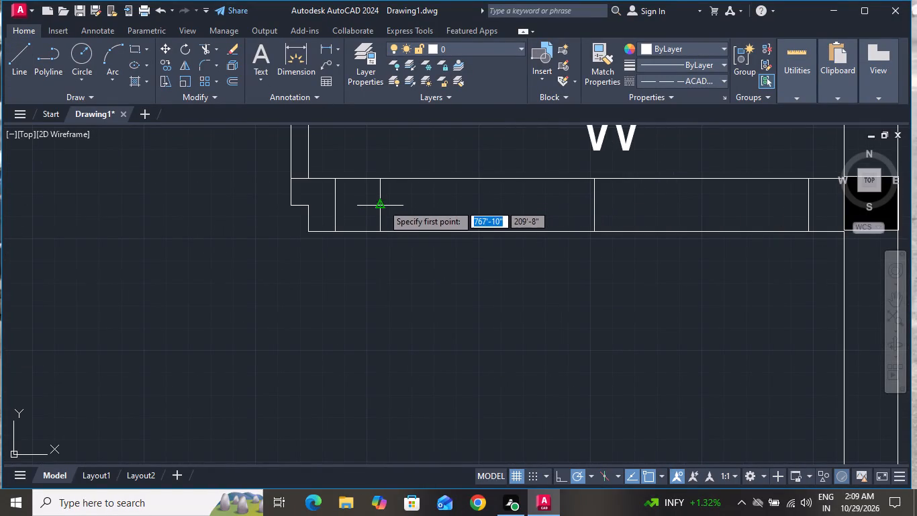
left_click(383, 204)
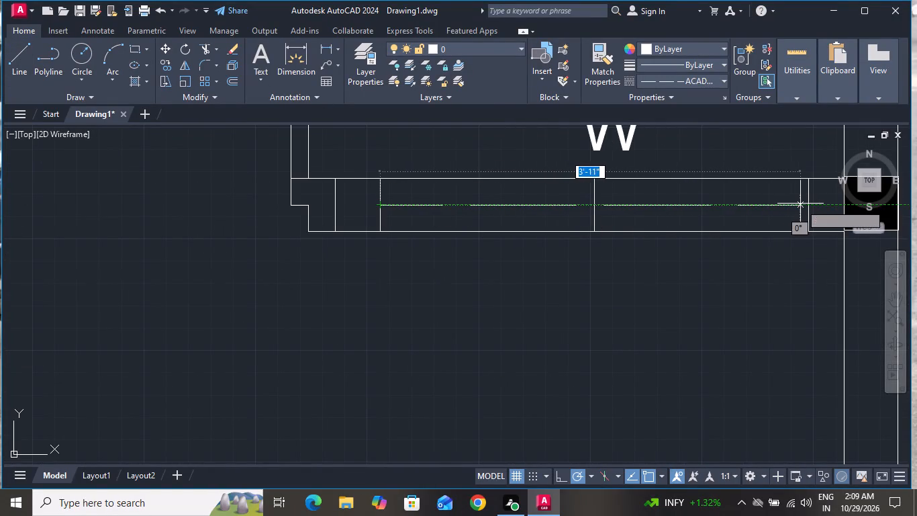
left_click(806, 204)
right_click(806, 204)
left_click(814, 219)
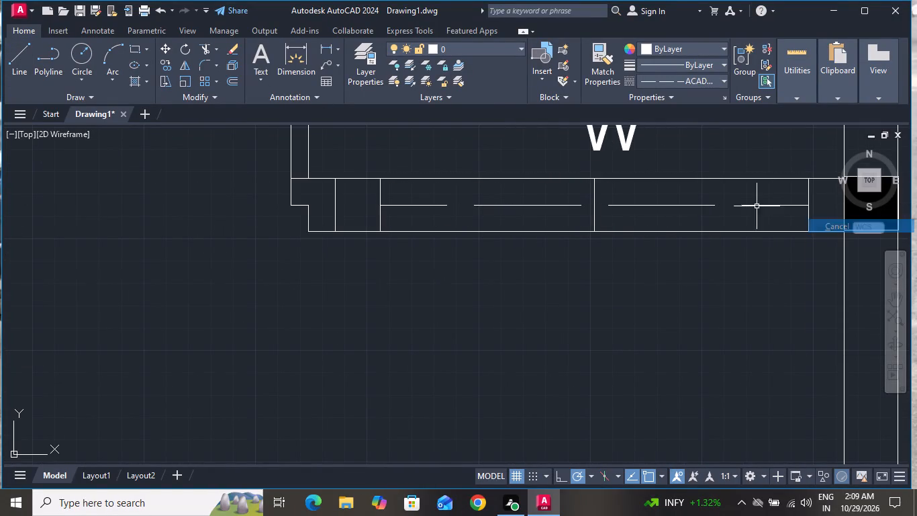
Change the linetype of the new middle line between the jambs to ByLayer.
left_click(699, 196)
left_click(682, 209)
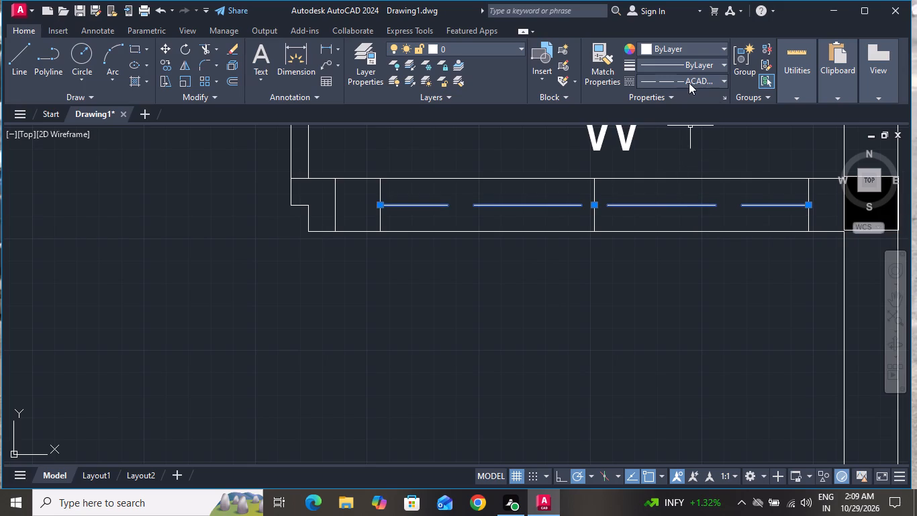
left_click(689, 83)
left_click(687, 94)
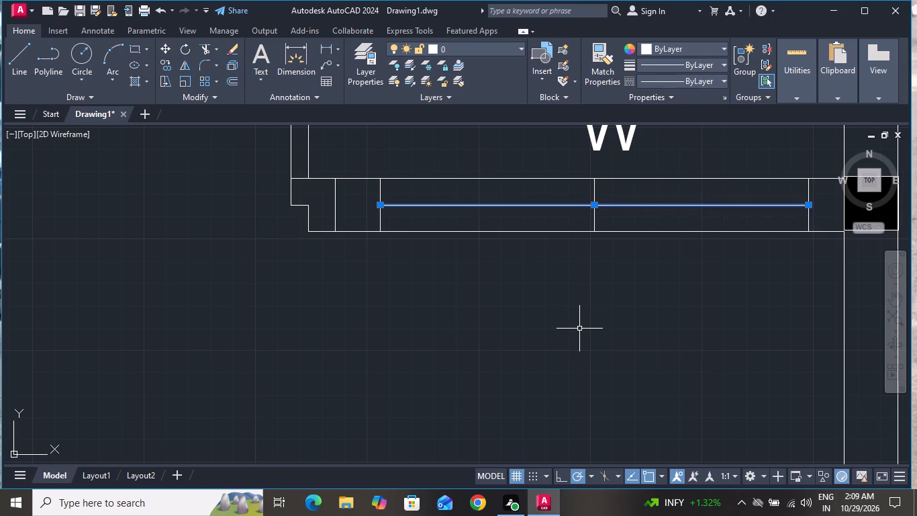
Offset the middle line between the jambs by 1" to both its north and south sides.
type("O 1")
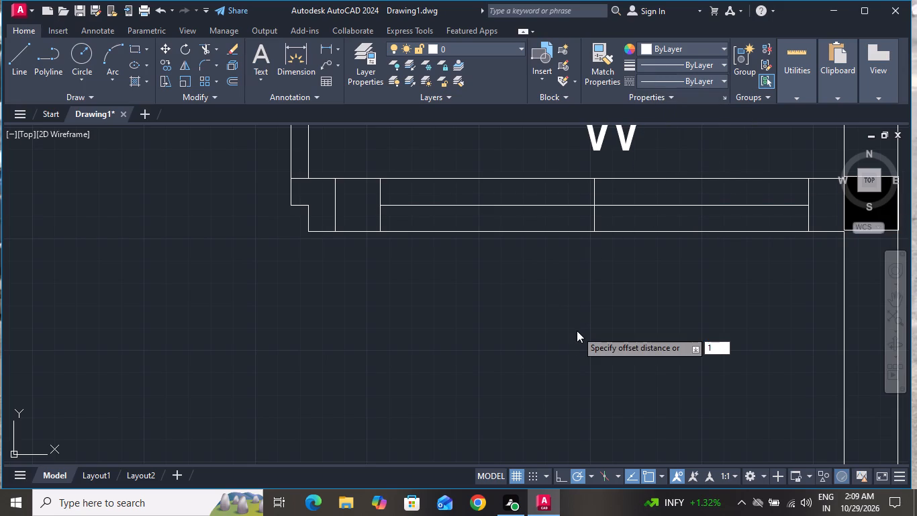
key("shift+quotedbl")
key("Return")
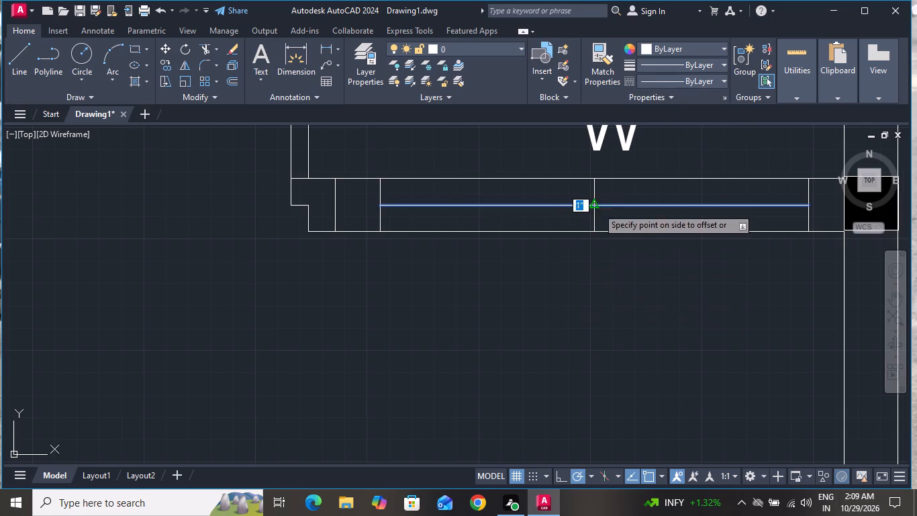
left_click(597, 201)
left_click(597, 207)
left_click(605, 220)
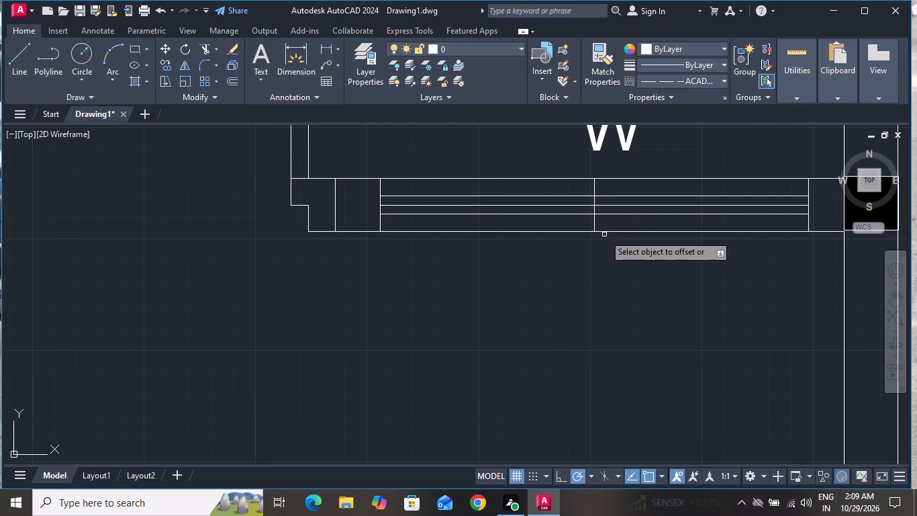
right_click(599, 244)
left_click(599, 263)
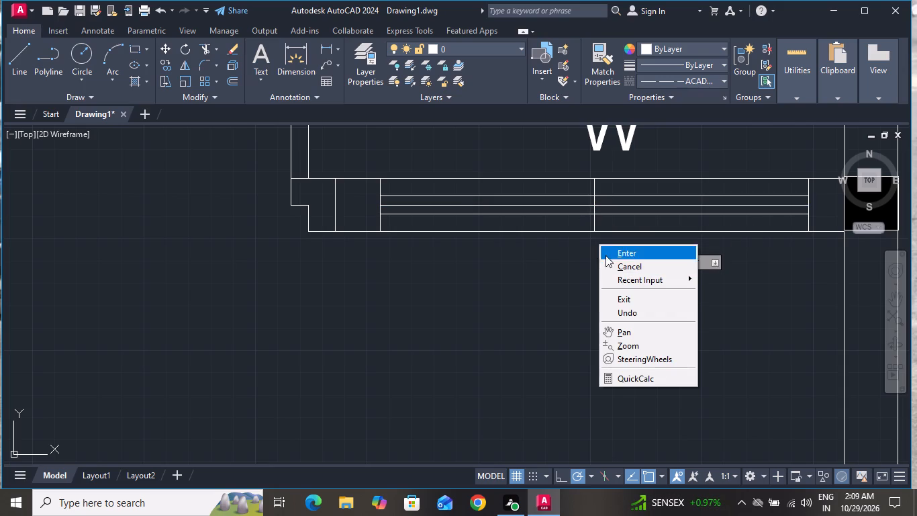
left_click(616, 259)
Delete the central cross line and the middle horizontal line from the first-floor window, keeping the two offset glass lines.
scroll(600, 203, "up", 3)
left_click(597, 202)
left_click(536, 224)
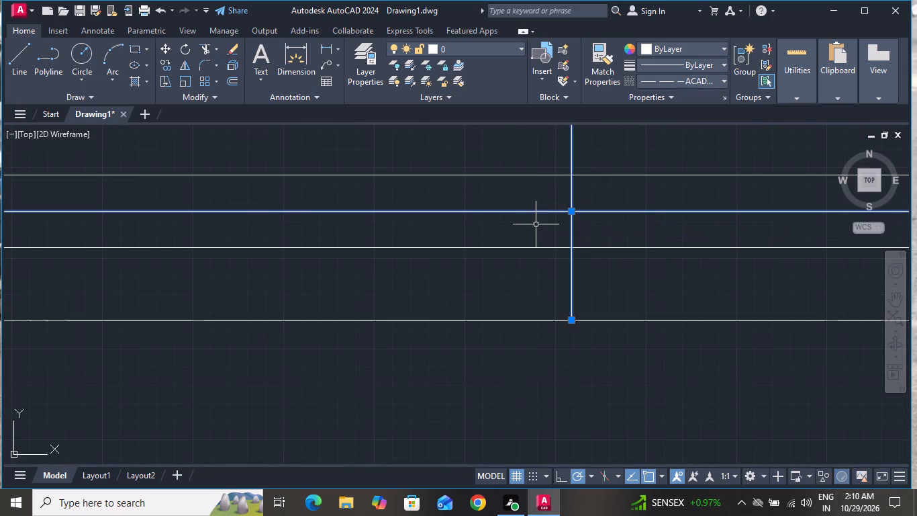
key("Delete")
Review the new first-floor window, both floor plans, the elevation and the section for completeness.
scroll(530, 221, "down", 4)
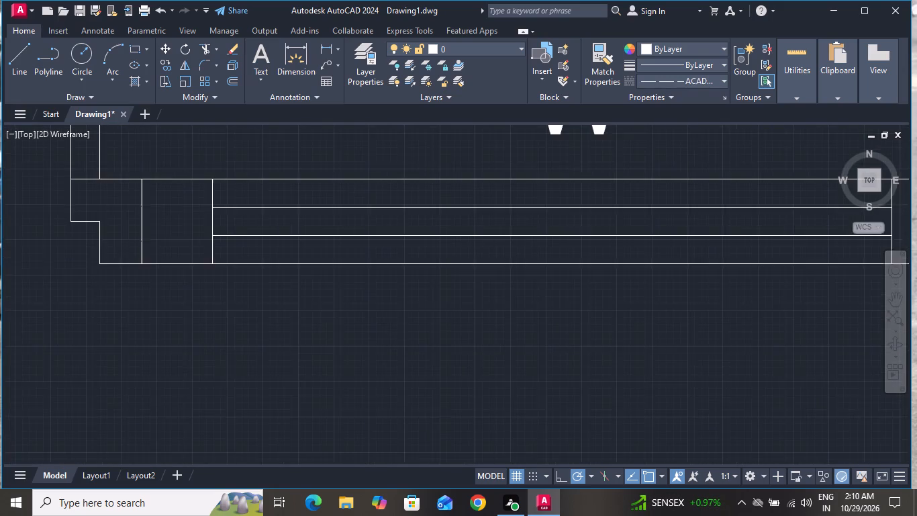
scroll(582, 273, "down", 2)
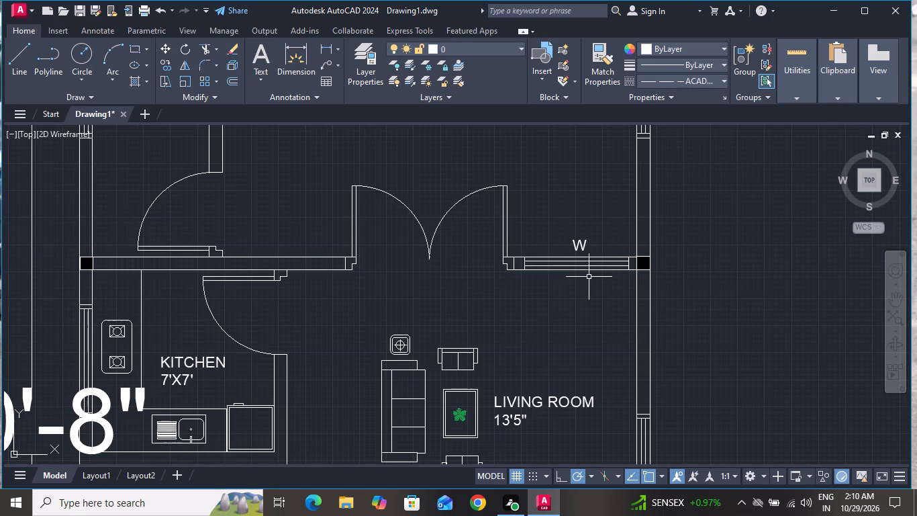
scroll(626, 324, "down", 3)
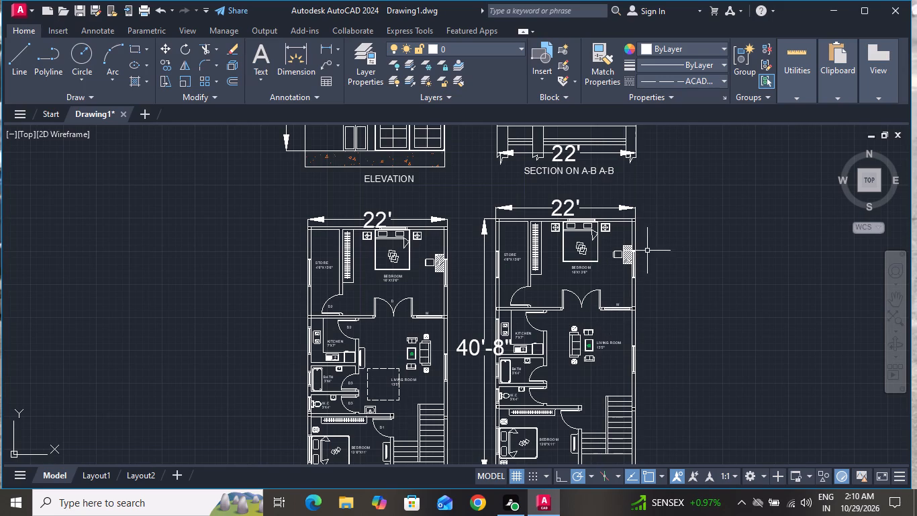
scroll(371, 200, "up", 3)
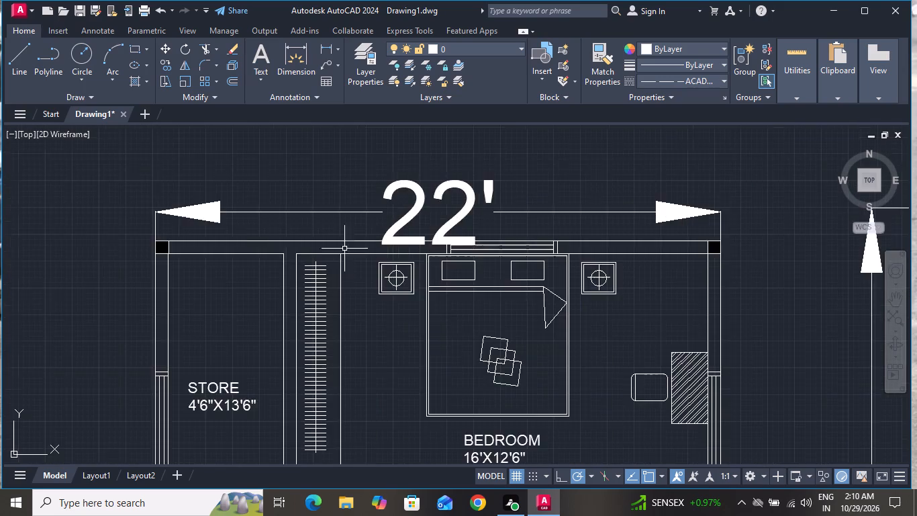
scroll(452, 331, "down", 5)
scroll(543, 216, "up", 2)
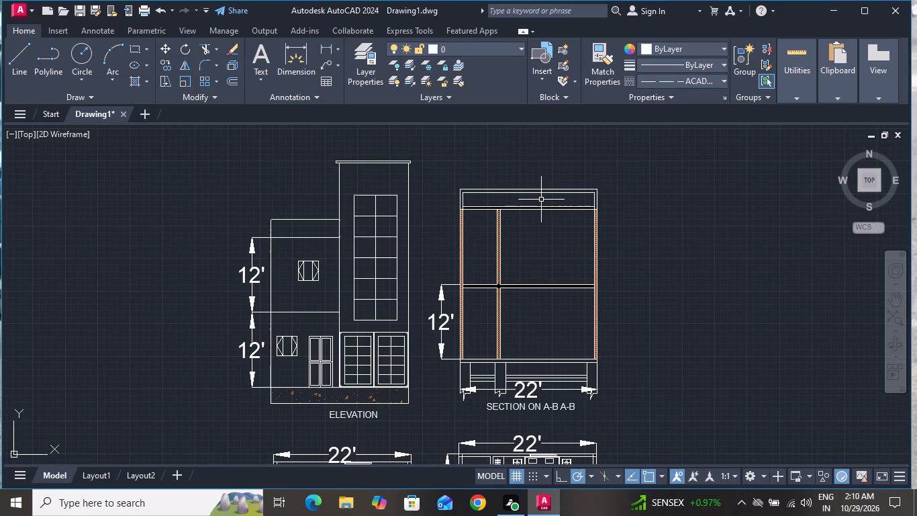
scroll(542, 199, "down", 2)
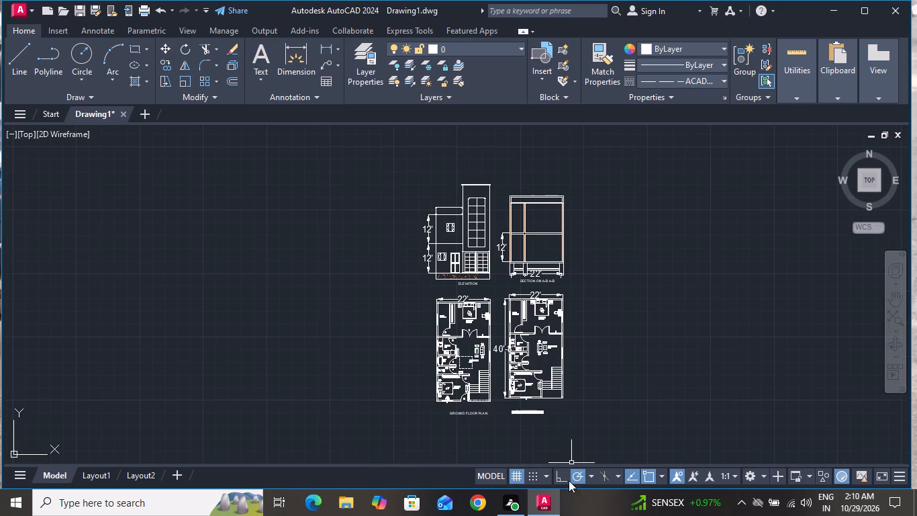
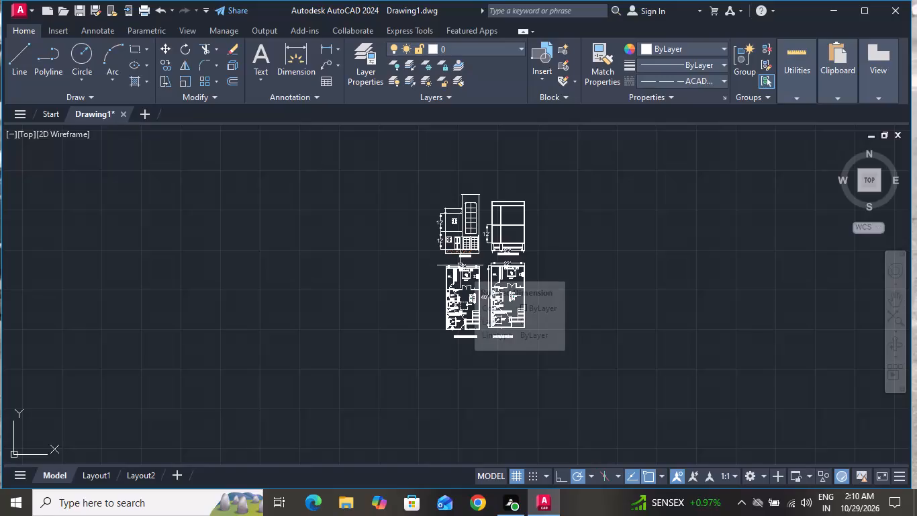
Save the drawing as Drawing12 in the AKSHA folder inside New folder on Local Disk (C:).
scroll(474, 298, "up", 2)
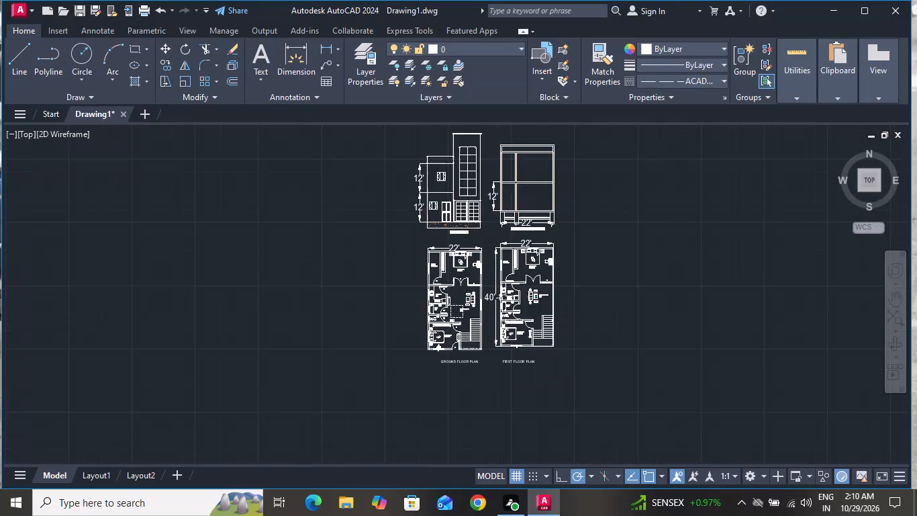
scroll(474, 300, "down", 1)
key("ctrl+s")
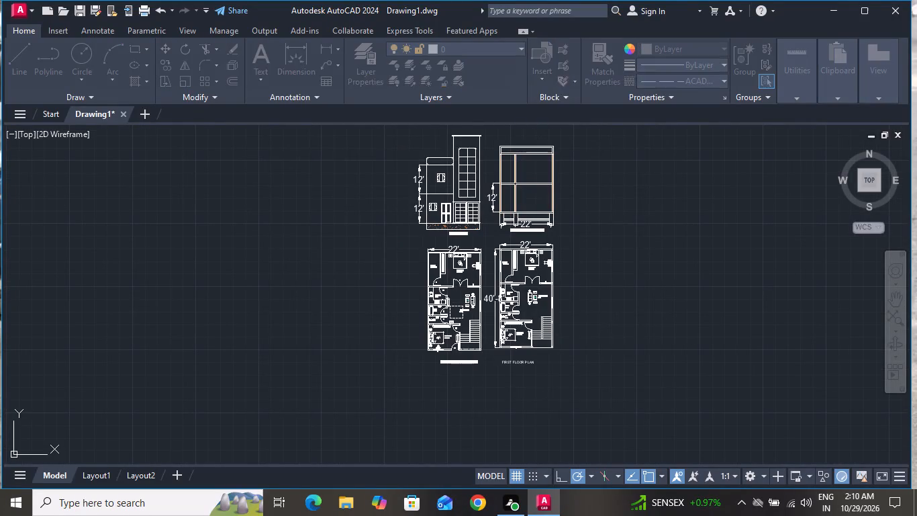
double_click(289, 220)
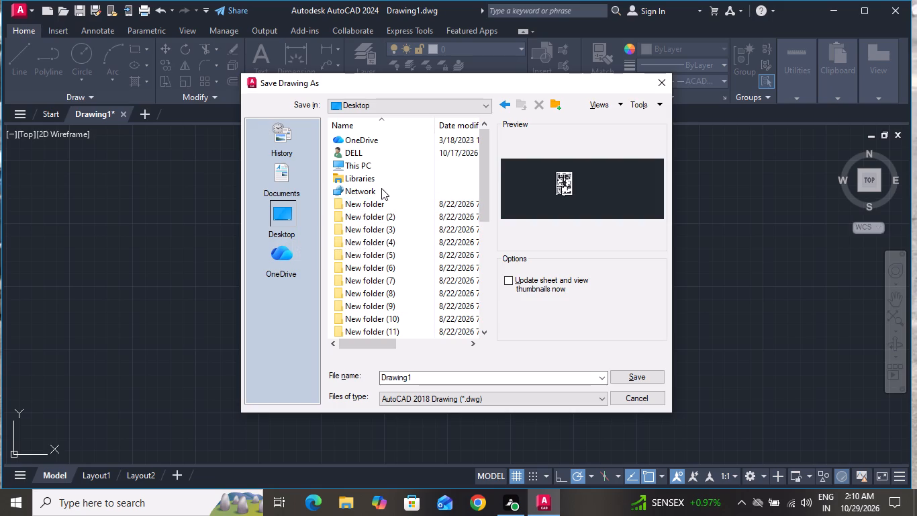
double_click(379, 167)
double_click(371, 261)
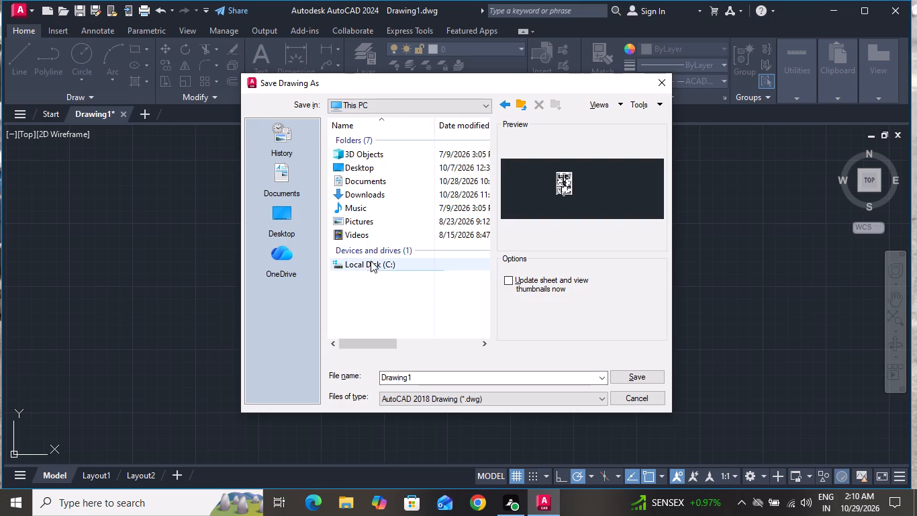
double_click(367, 204)
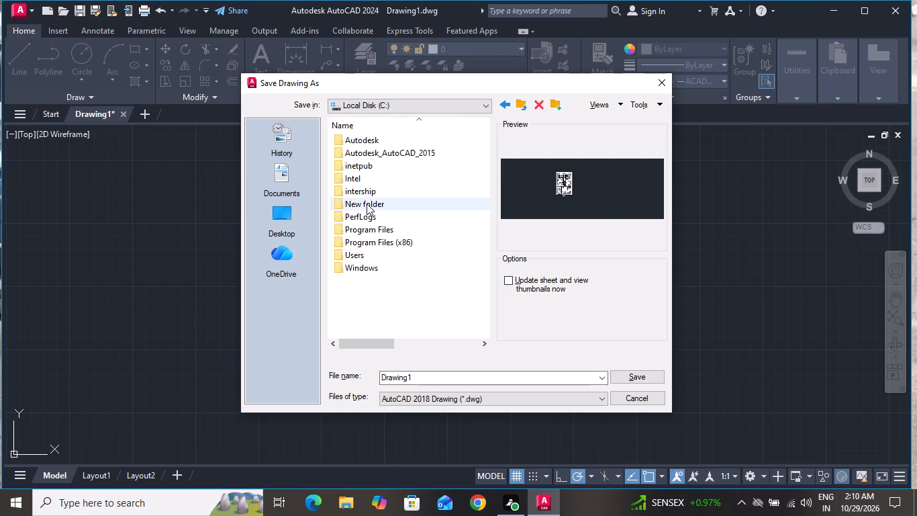
double_click(378, 144)
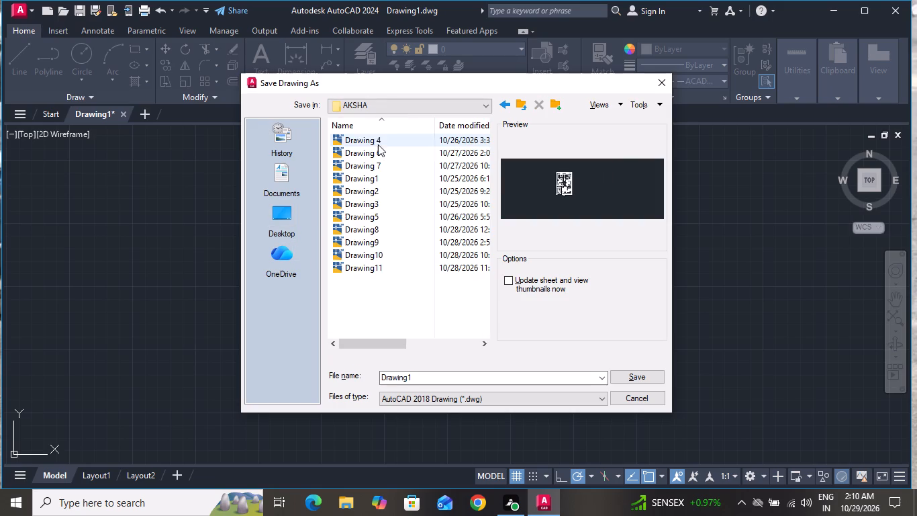
left_click(423, 379)
double_click(423, 379)
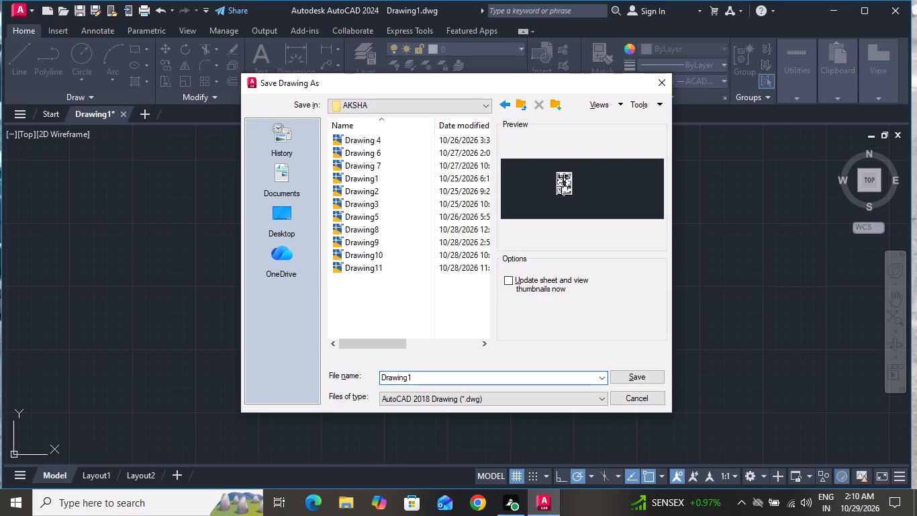
key("2")
left_click(652, 374)
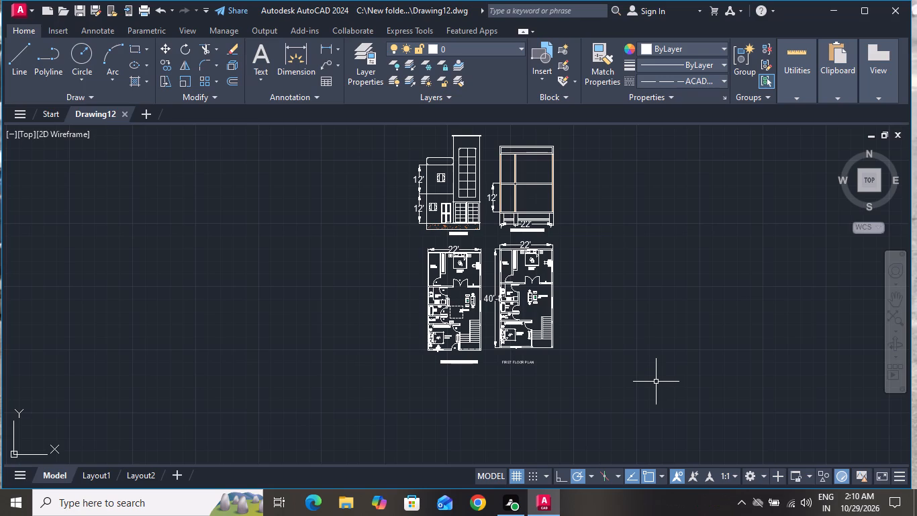
Turn off the drawing's log file with the LOGFILEOFF command.
type("LOG")
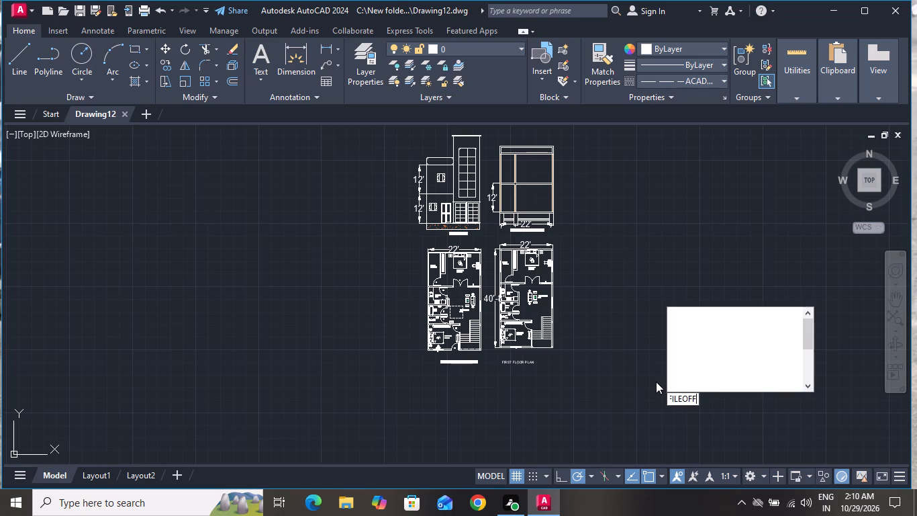
left_click(704, 310)
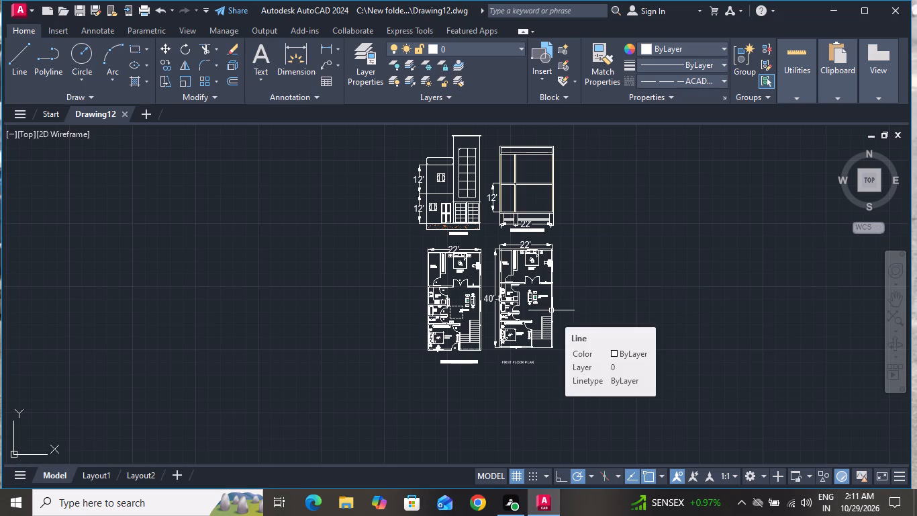
Set up a plot with the previous plot's settings and a plot window enclosing the elevation, section and both floor plans.
key("ctrl+p")
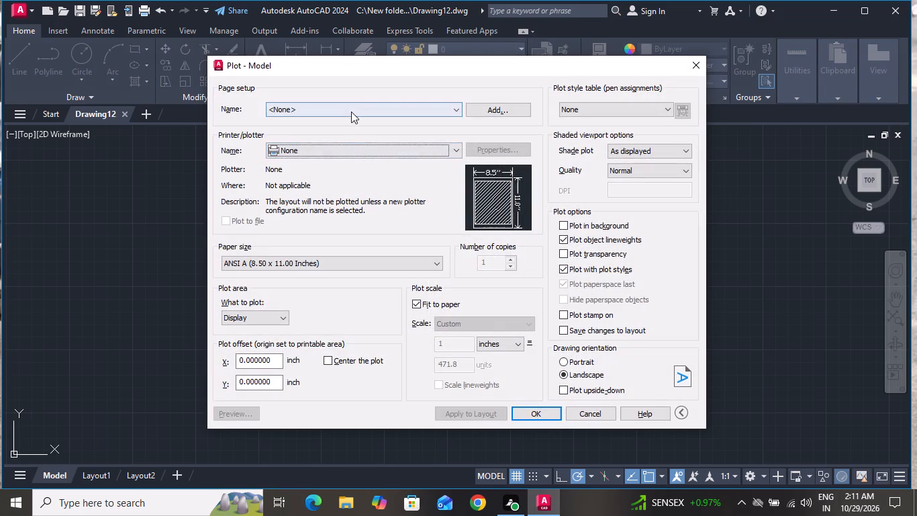
left_click(351, 112)
left_click(348, 130)
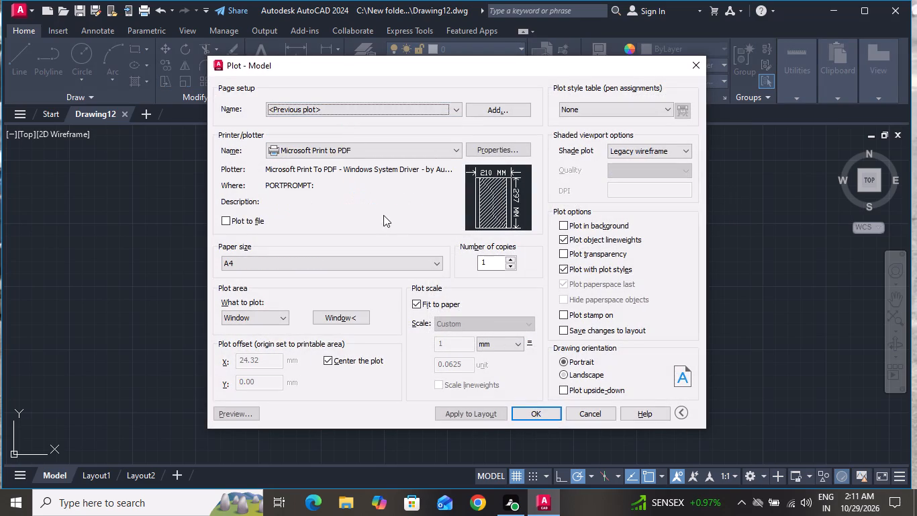
left_click(341, 322)
scroll(366, 331, "down", 1)
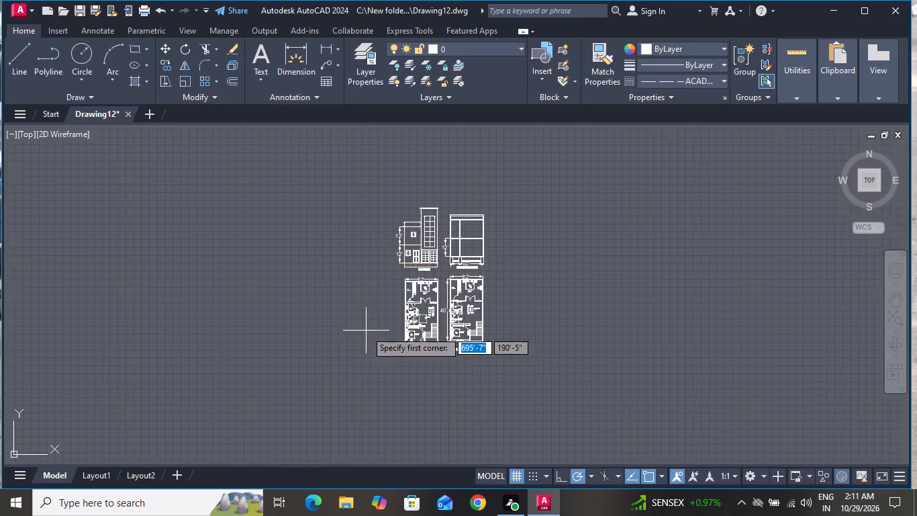
left_click_drag(388, 202, 500, 358)
left_click(500, 358)
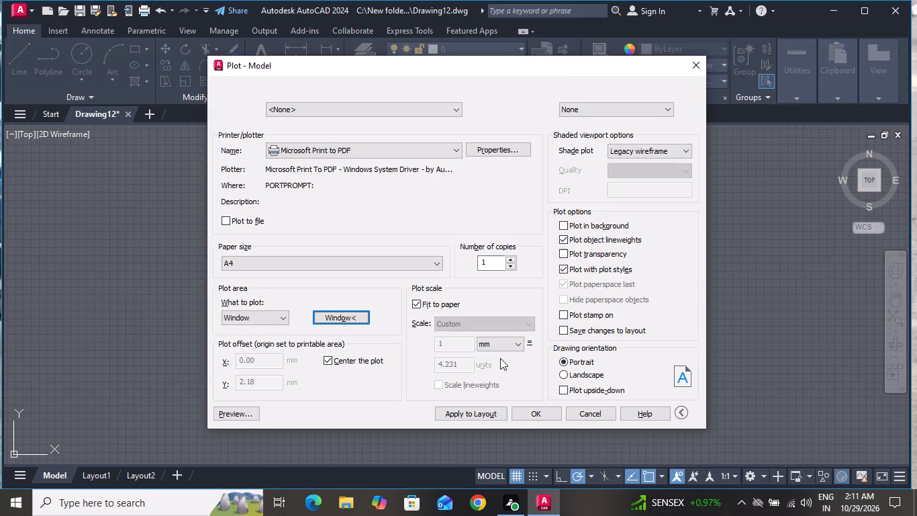
Preview the plot and examine the elevation, section and both floor plans on the sheet.
left_click(240, 409)
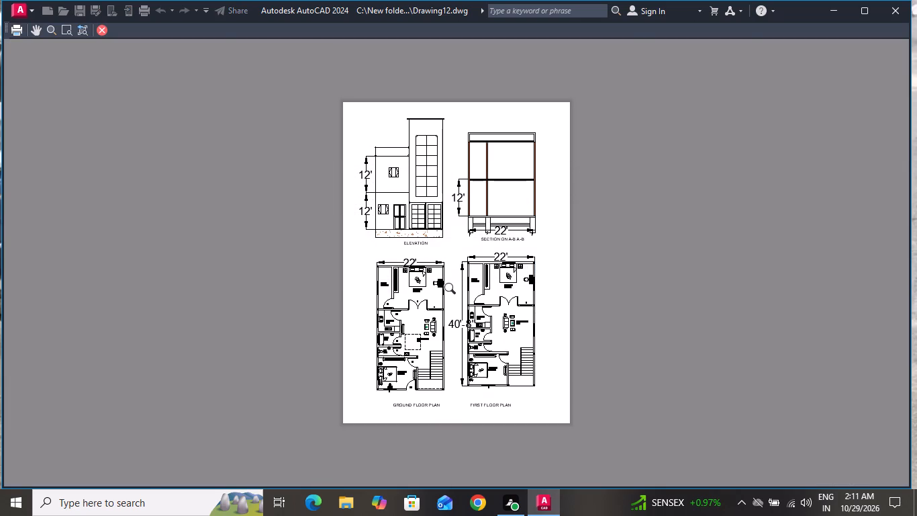
scroll(453, 291, "up", 3)
scroll(453, 291, "down", 1)
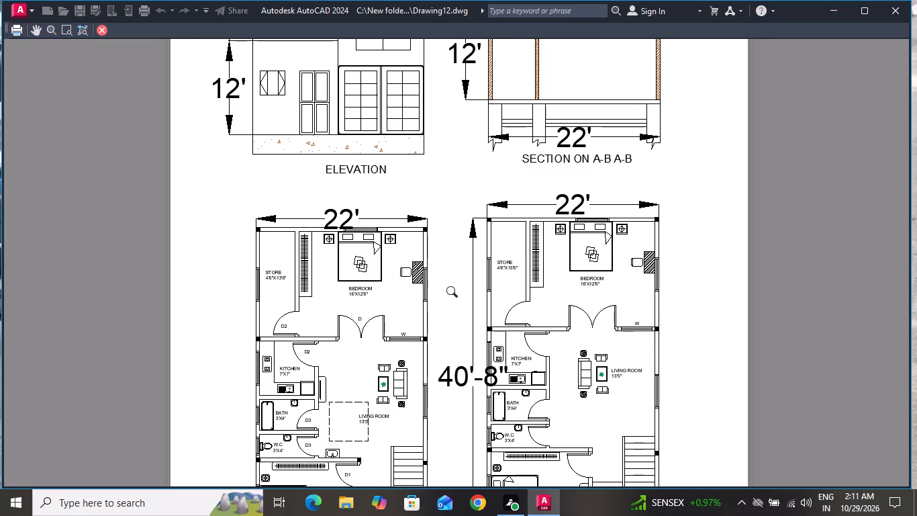
scroll(455, 294, "down", 1)
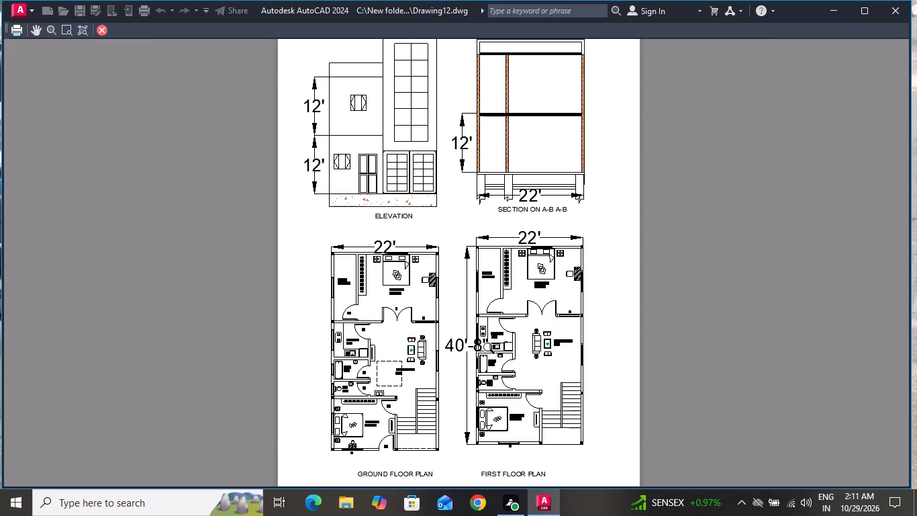
scroll(493, 353, "down", 1)
scroll(457, 253, "up", 1)
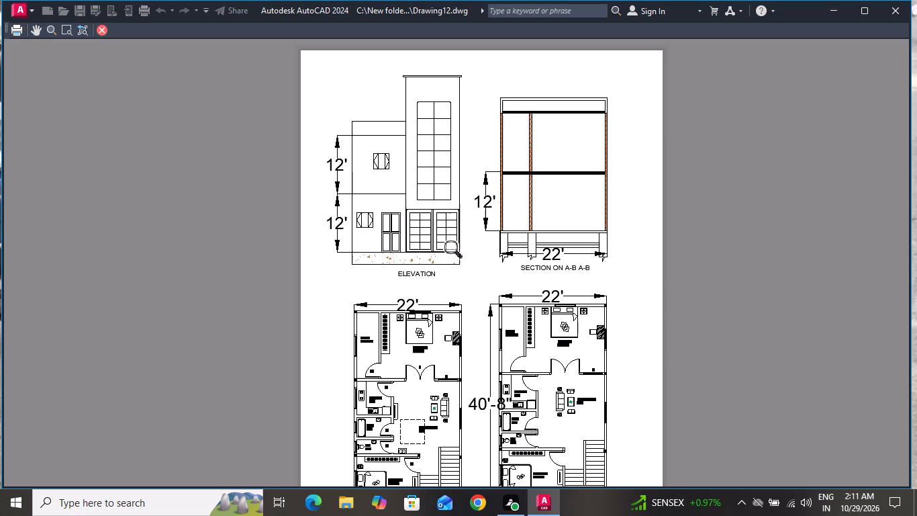
scroll(457, 253, "down", 1)
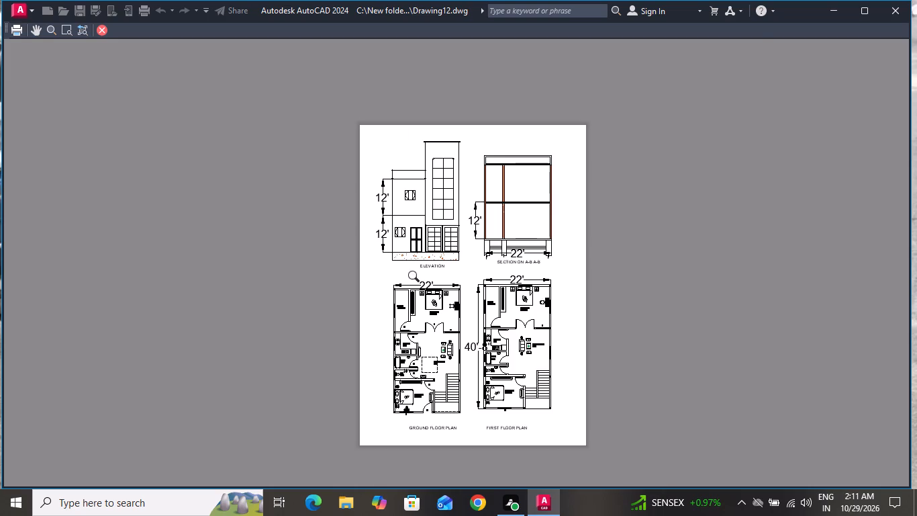
scroll(473, 248, "up", 2)
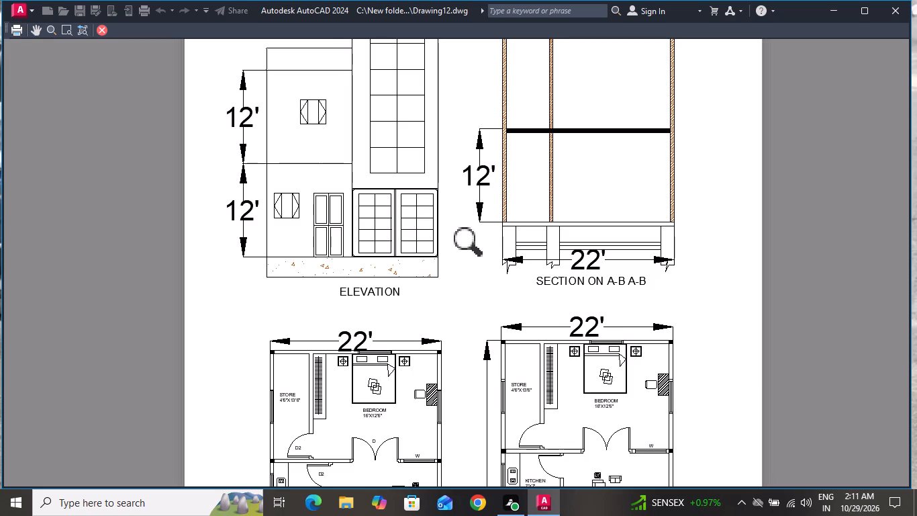
scroll(473, 248, "down", 1)
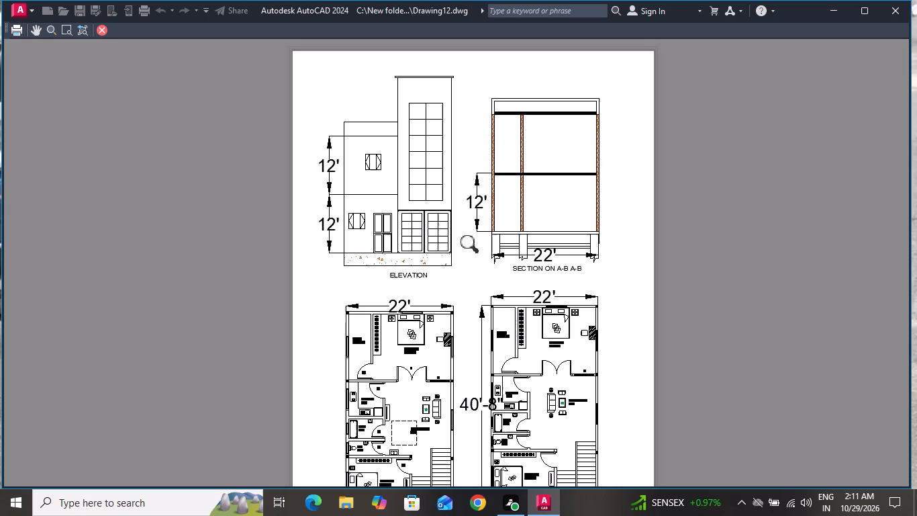
scroll(473, 248, "down", 1)
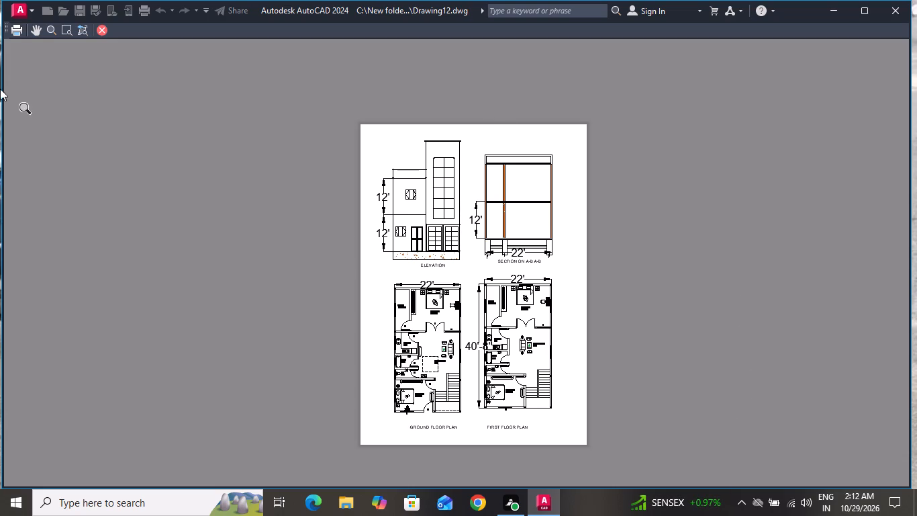
Plot the previewed sheet to a PDF file named PDF 12 in the AKSHA folder.
left_click(18, 26)
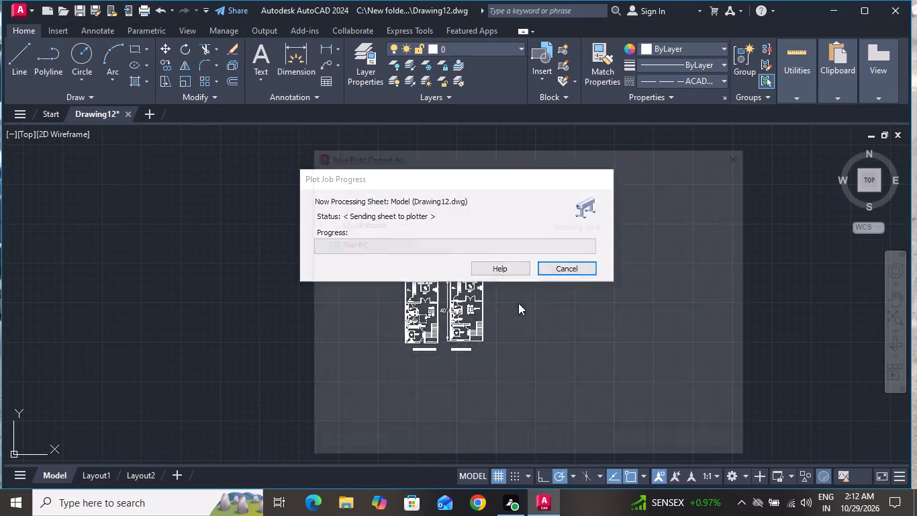
type("PDF 12")
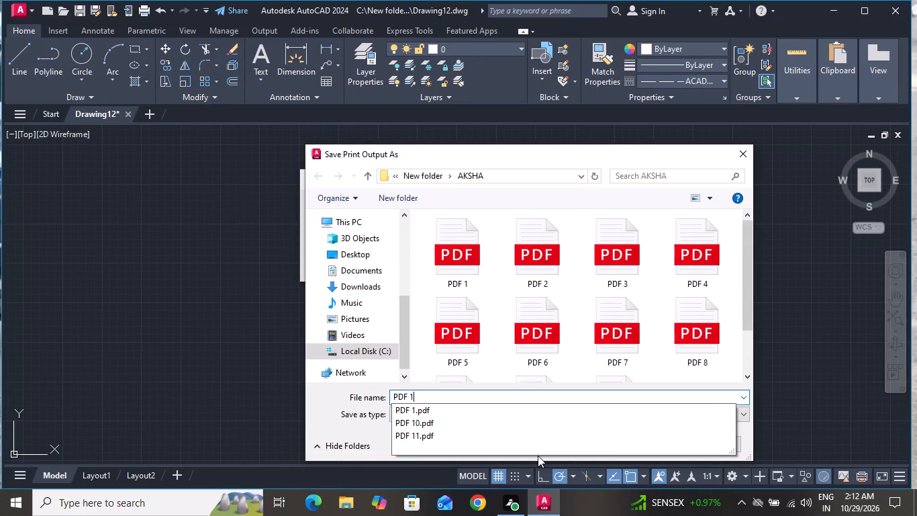
left_click(626, 447)
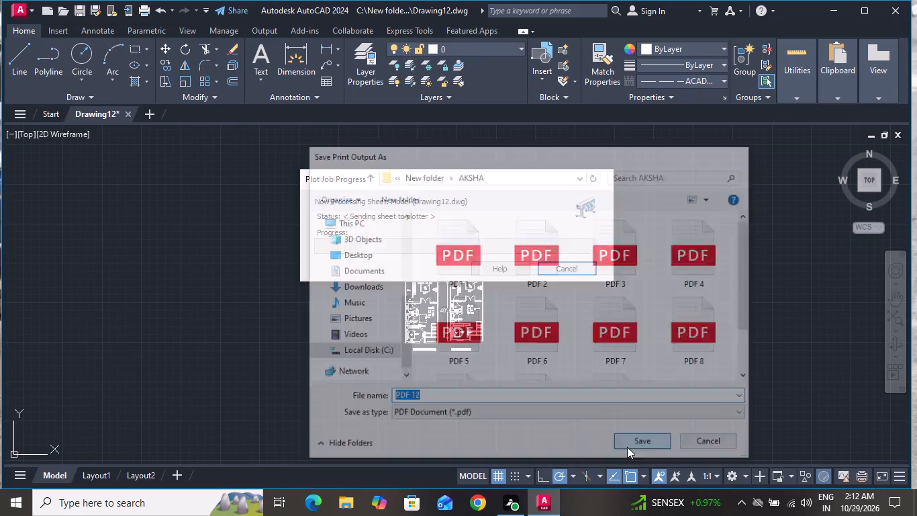